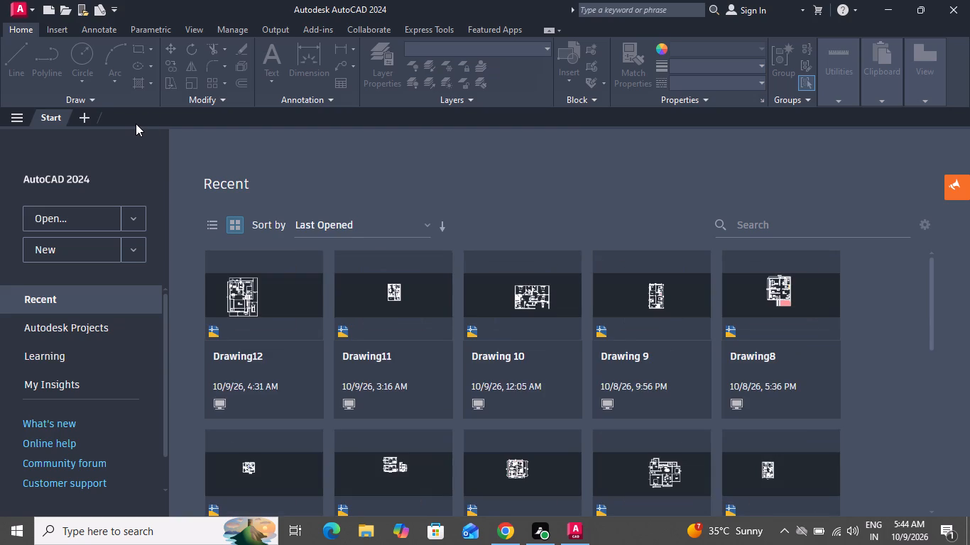
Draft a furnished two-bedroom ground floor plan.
Create a new blank drawing.
{"action": "left_click", "coordinate": [86, 246]}
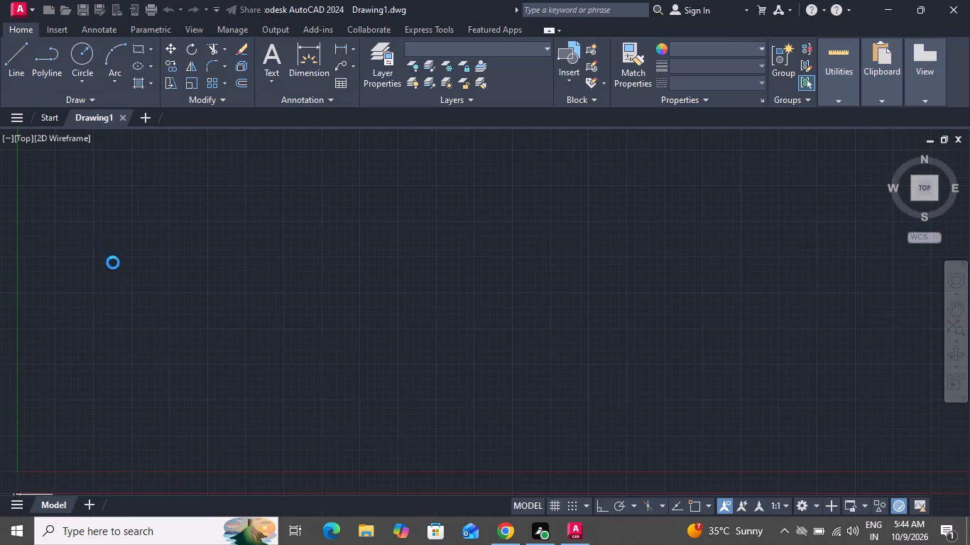
Turn on log file recording with the LOGFILEON command.
{"action": "type", "text": "log"}
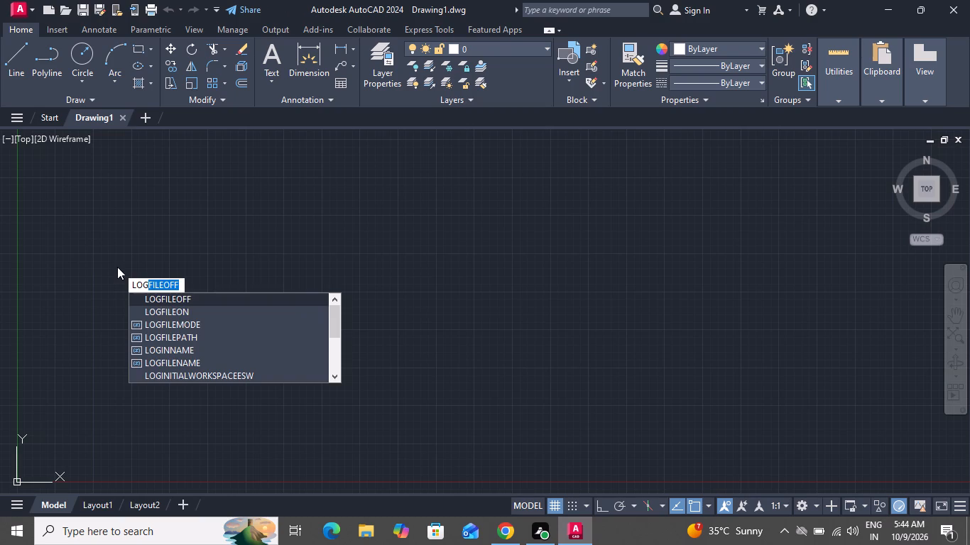
{"action": "left_click", "coordinate": [183, 312]}
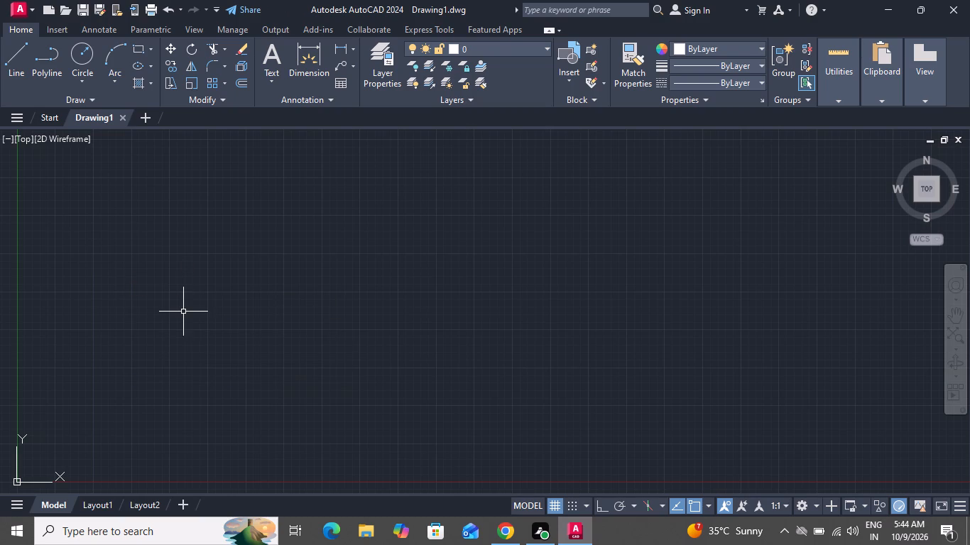
Configure the drawing units to Engineering length type with 0'-0" precision.
{"action": "type", "text": "un"}
{"action": "key", "text": "space"}
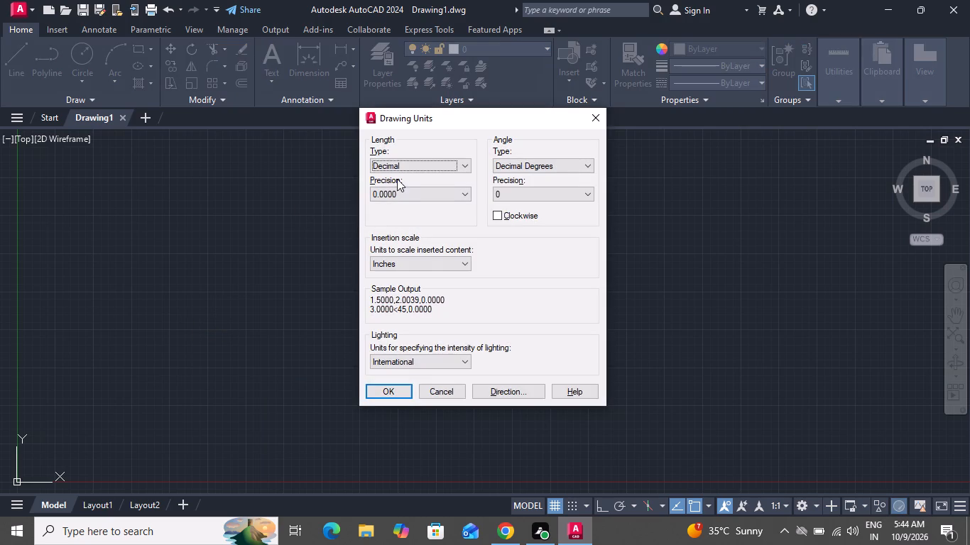
{"action": "left_click", "coordinate": [410, 172]}
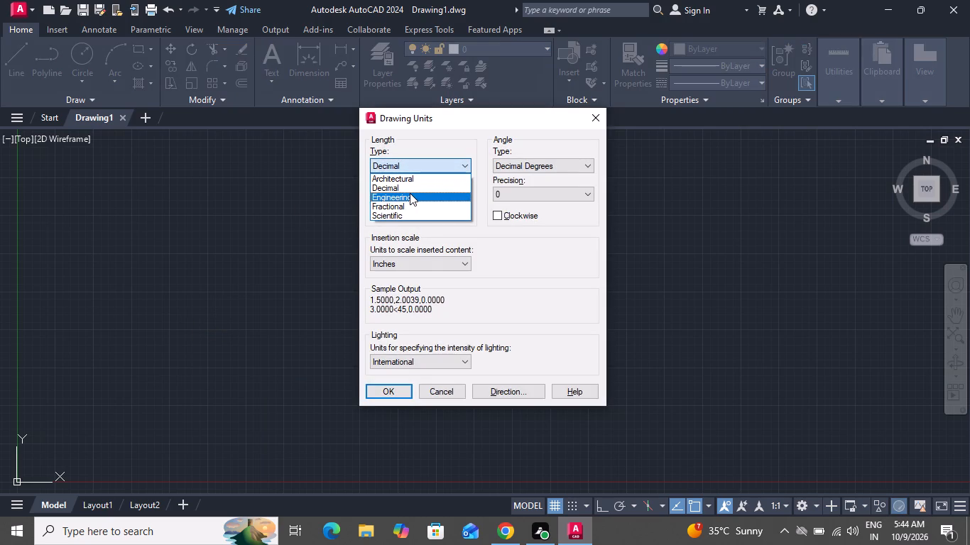
{"action": "left_click", "coordinate": [410, 193]}
{"action": "left_click", "coordinate": [409, 197]}
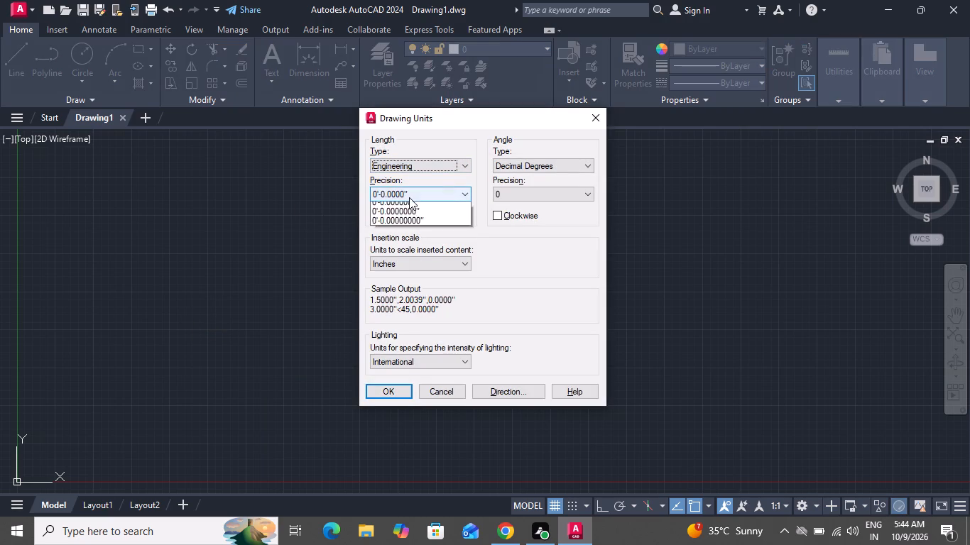
{"action": "left_click", "coordinate": [404, 203]}
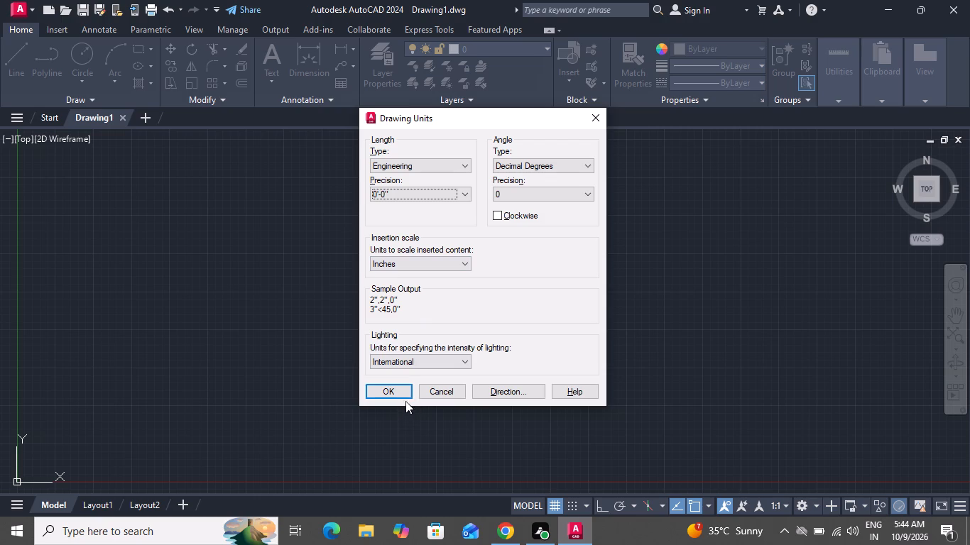
{"action": "left_click", "coordinate": [406, 386]}
Modify the Standard dimension style's primary units to Engineering format with 0'-0" precision, and set the style current.
{"action": "type", "text": "d"}
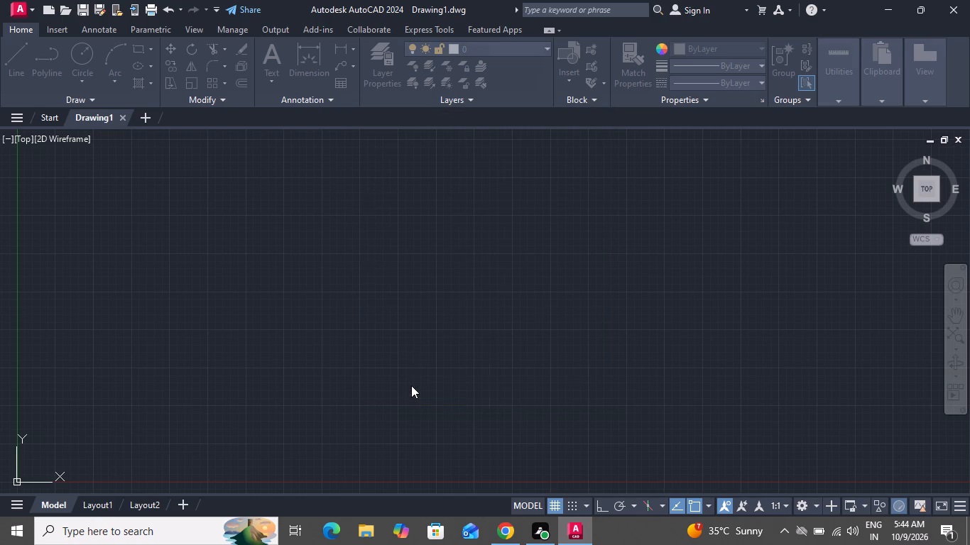
{"action": "key", "text": "space"}
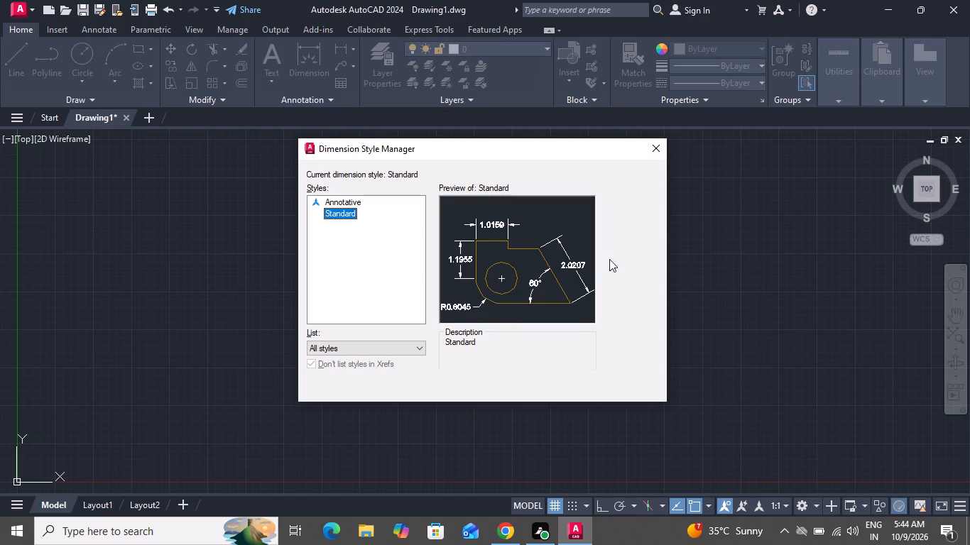
{"action": "double_click", "coordinate": [633, 246]}
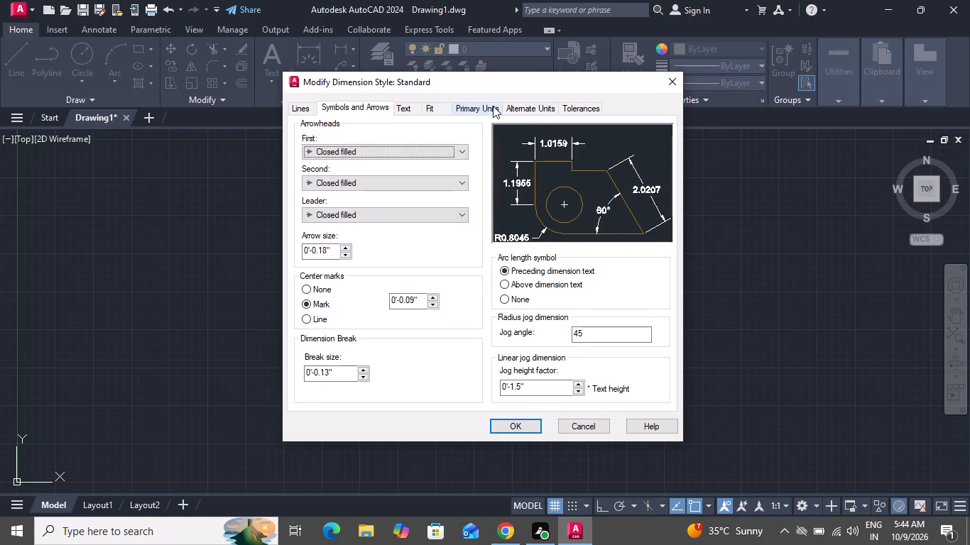
{"action": "left_click", "coordinate": [493, 106]}
{"action": "left_click", "coordinate": [469, 134]}
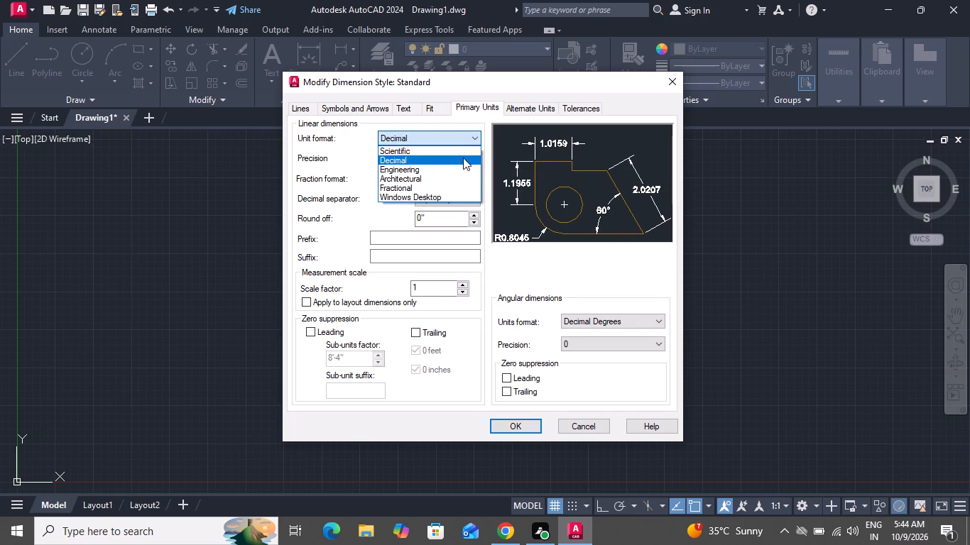
{"action": "left_click", "coordinate": [465, 172]}
{"action": "left_click", "coordinate": [465, 160]}
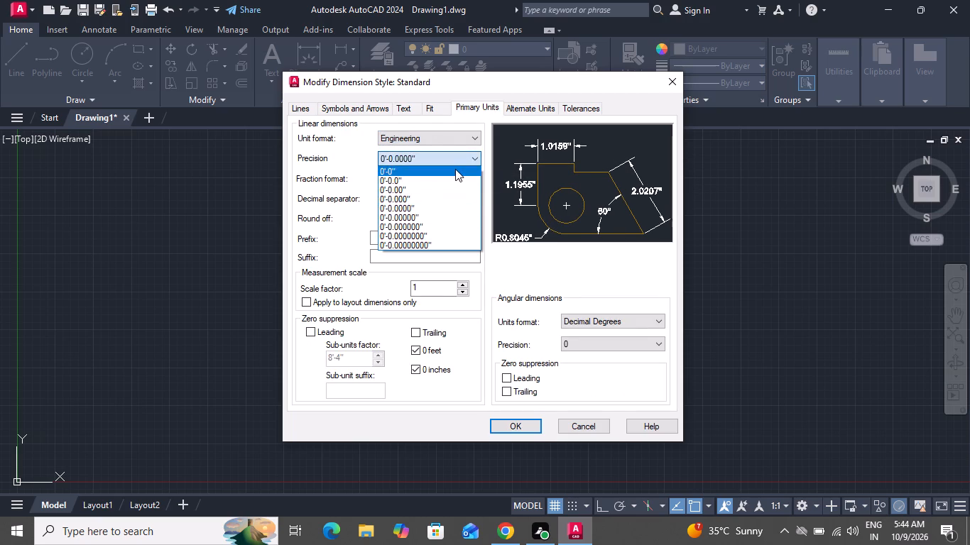
{"action": "left_click", "coordinate": [455, 169]}
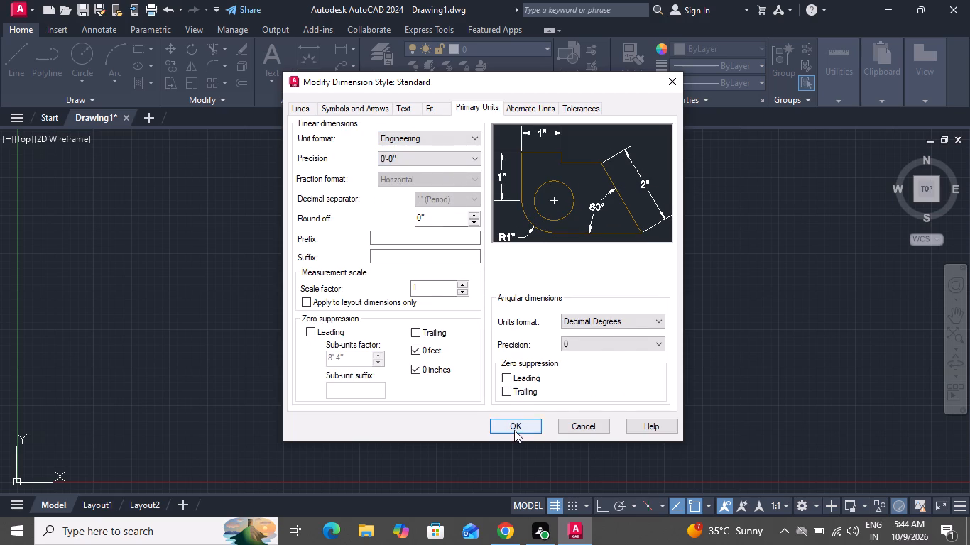
{"action": "left_click", "coordinate": [514, 430]}
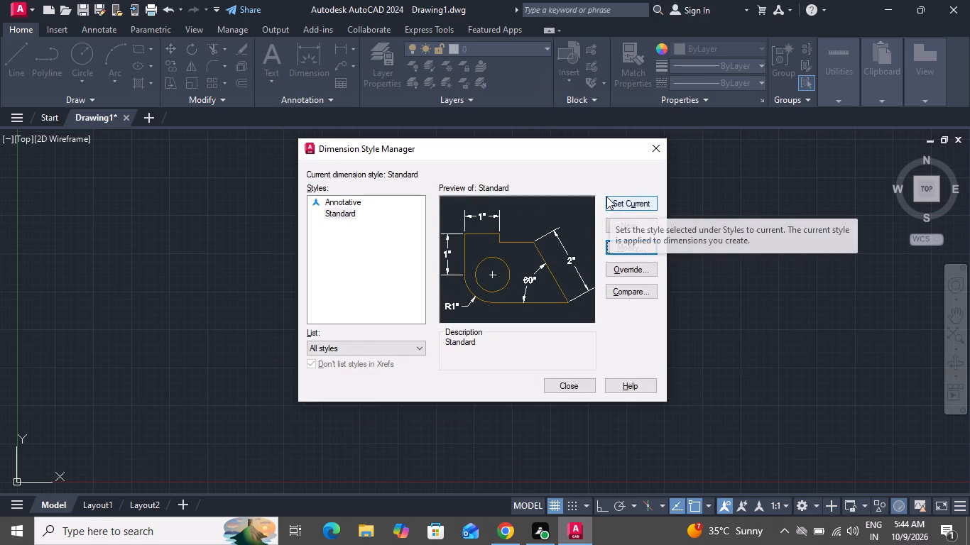
{"action": "left_click", "coordinate": [609, 204]}
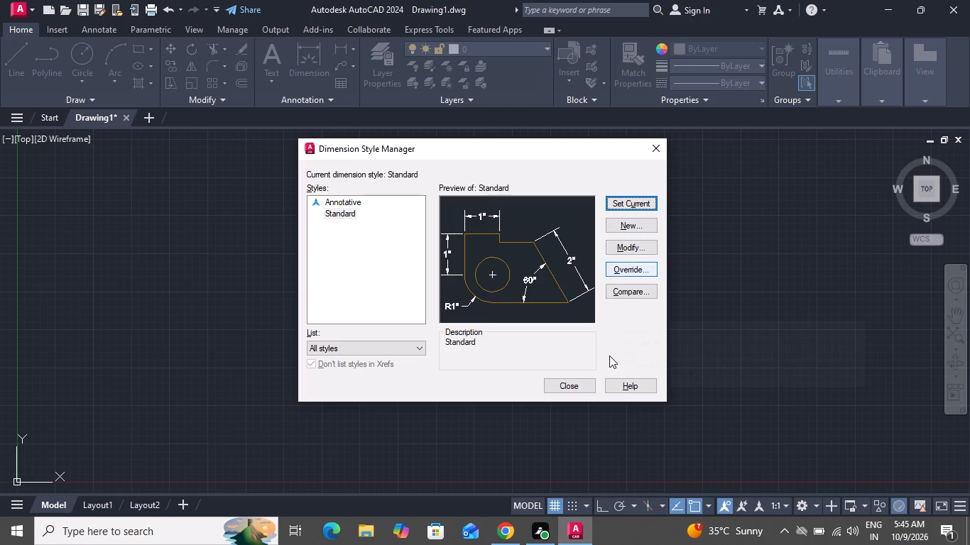
{"action": "left_click", "coordinate": [579, 387]}
Draw a single vertical line 30' long near the origin with Ortho mode turned on.
{"action": "left_click", "coordinate": [12, 62]}
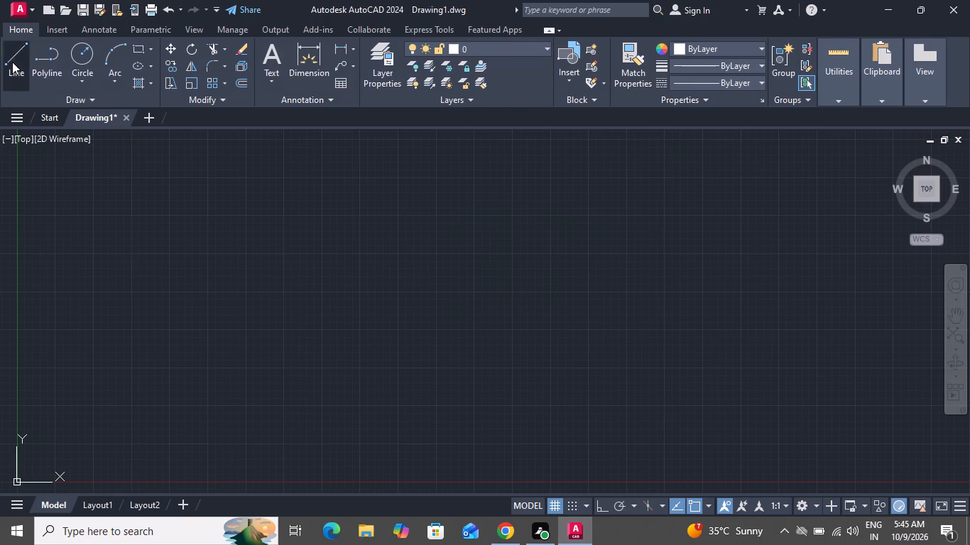
{"action": "left_click", "coordinate": [305, 375]}
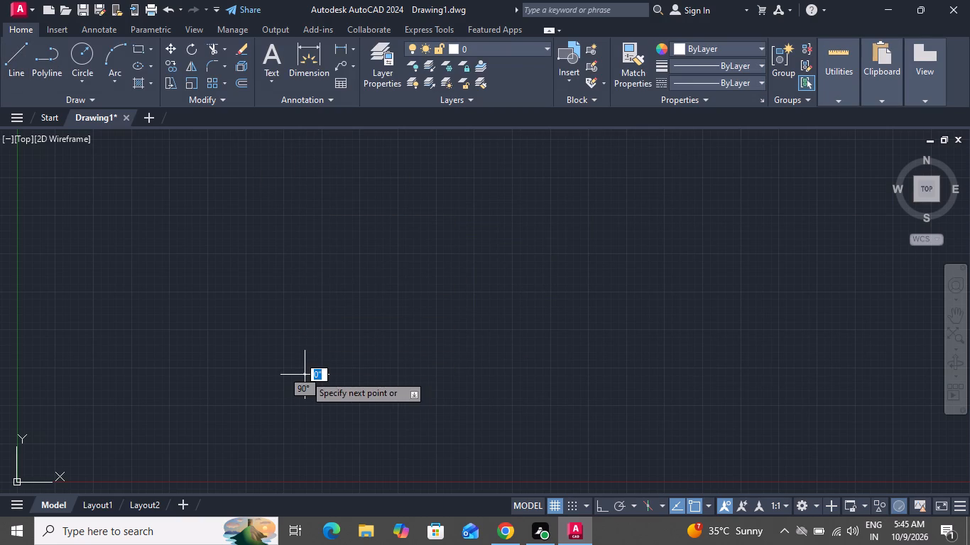
{"action": "left_click", "coordinate": [603, 510]}
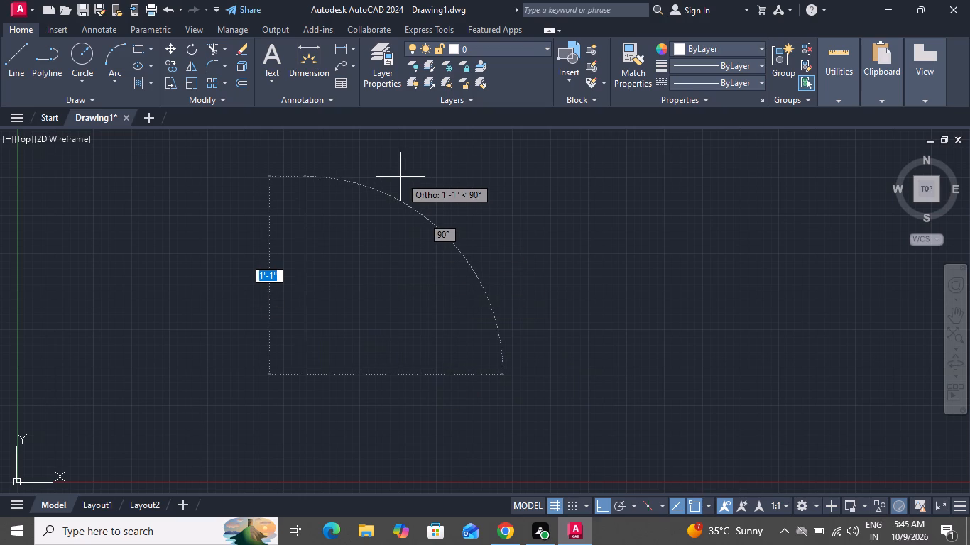
{"action": "type", "text": "30'"}
{"action": "key", "text": "Return"}
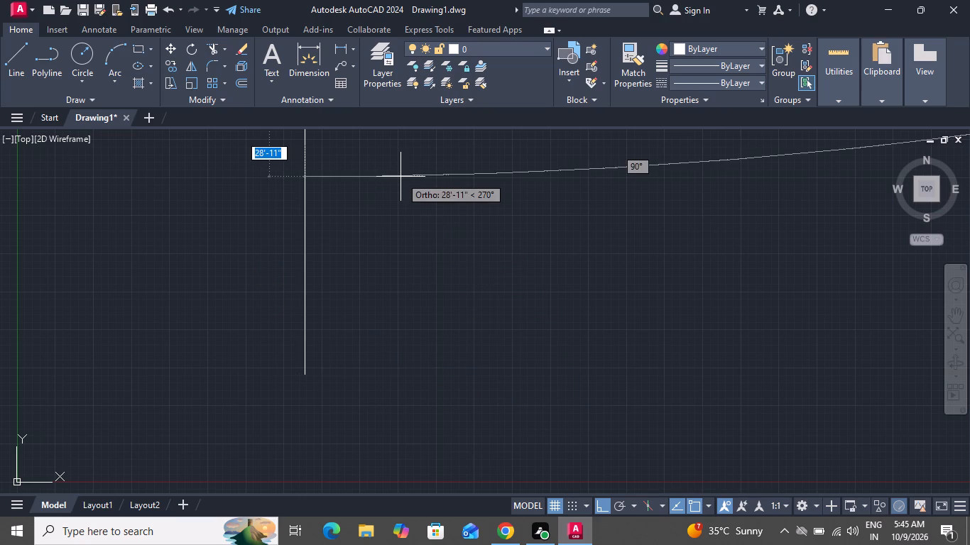
{"action": "scroll", "coordinate": [396, 178], "scroll_direction": "down", "scroll_amount": 6}
{"action": "scroll", "coordinate": [401, 268], "scroll_direction": "up", "scroll_amount": 1}
{"action": "scroll", "coordinate": [400, 277], "scroll_direction": "down", "scroll_amount": 1}
{"action": "scroll", "coordinate": [400, 278], "scroll_direction": "up", "scroll_amount": 1}
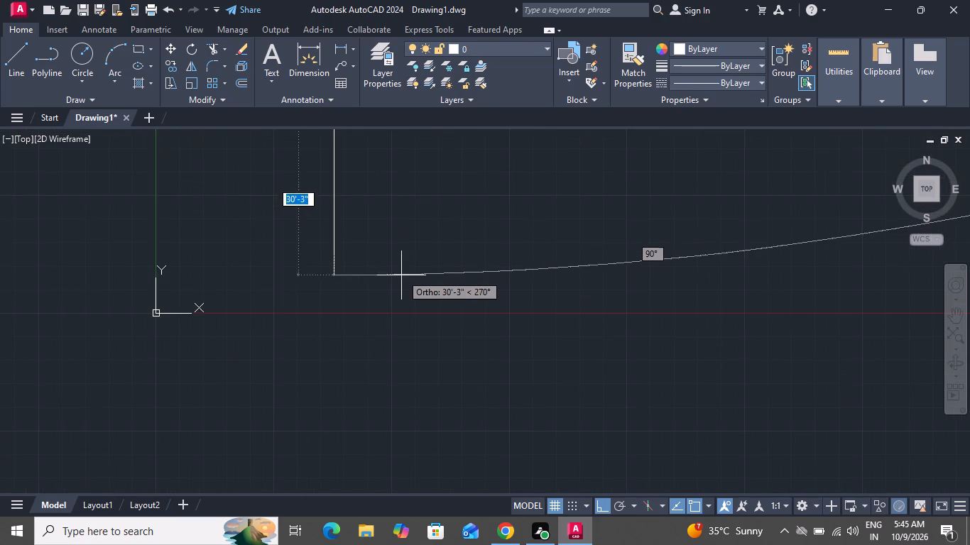
{"action": "scroll", "coordinate": [404, 265], "scroll_direction": "down", "scroll_amount": 3}
{"action": "key", "text": "Escape"}
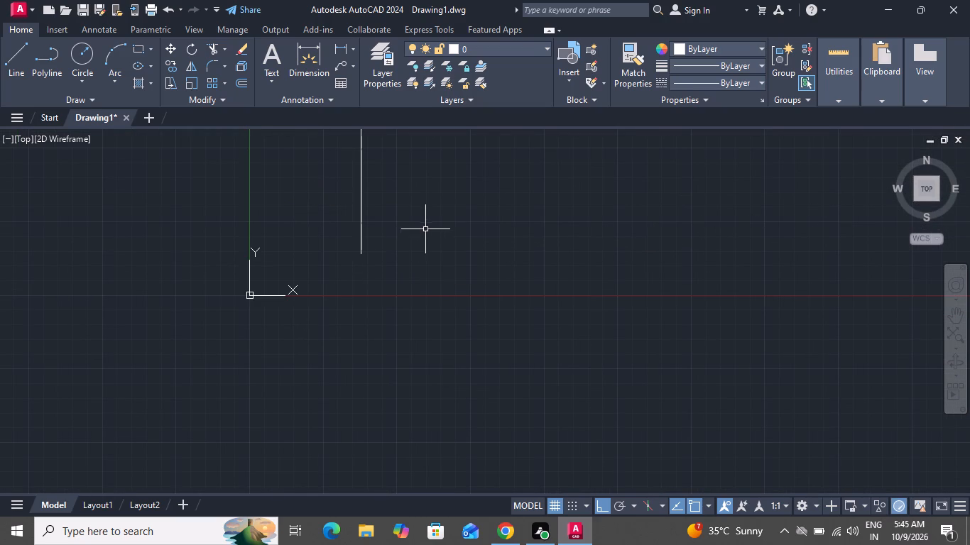
Start a new rectangular outline in empty space, drawing its left side 30' upward and its top side 20' across.
{"action": "key", "text": "z"}
{"action": "key", "text": "space"}
{"action": "key", "text": "a"}
{"action": "key", "text": "space"}
{"action": "scroll", "coordinate": [427, 248], "scroll_direction": "down", "scroll_amount": 4}
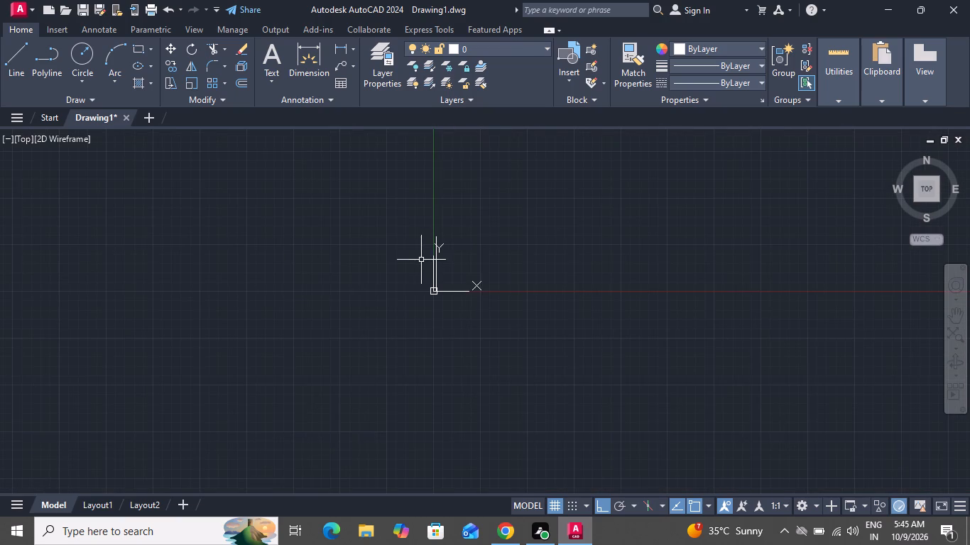
{"action": "scroll", "coordinate": [765, 201], "scroll_direction": "up", "scroll_amount": 3}
{"action": "scroll", "coordinate": [770, 193], "scroll_direction": "down", "scroll_amount": 1}
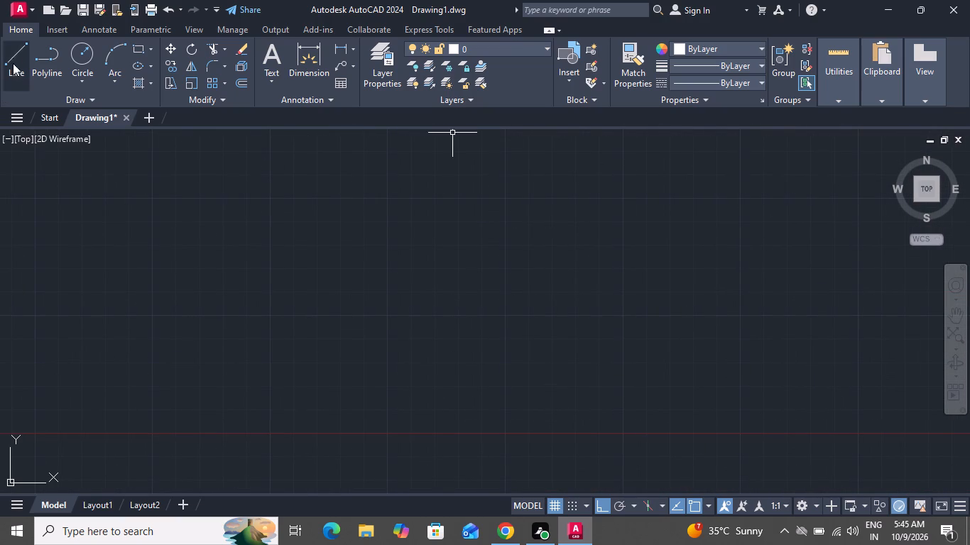
{"action": "left_click", "coordinate": [14, 52]}
{"action": "left_click", "coordinate": [280, 381]}
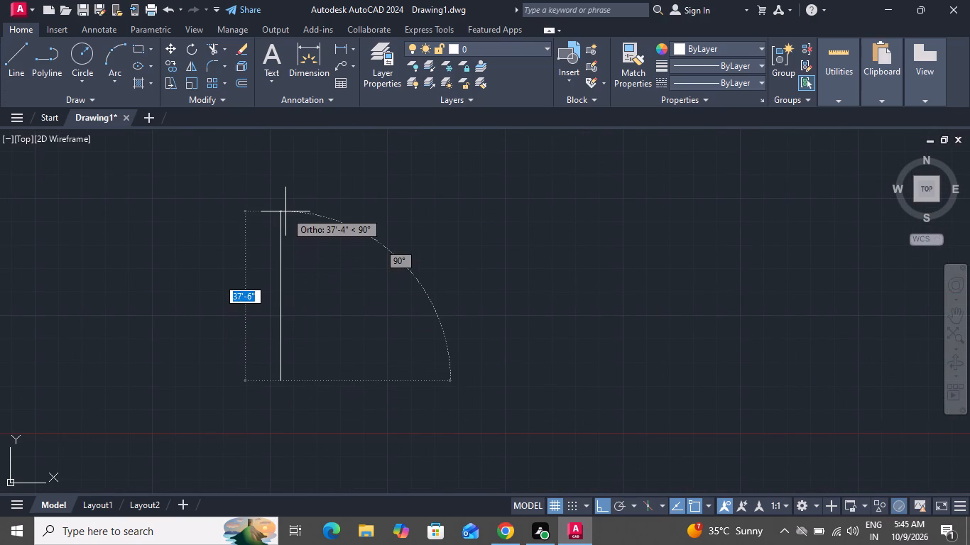
{"action": "type", "text": "30'"}
{"action": "key", "text": "Return"}
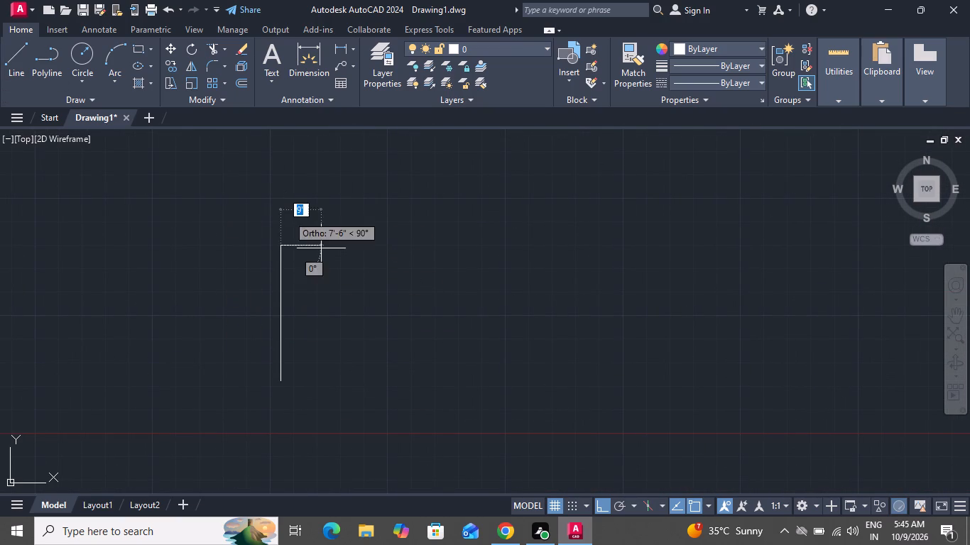
{"action": "scroll", "coordinate": [394, 290], "scroll_direction": "up", "scroll_amount": 1}
{"action": "scroll", "coordinate": [396, 291], "scroll_direction": "down", "scroll_amount": 1}
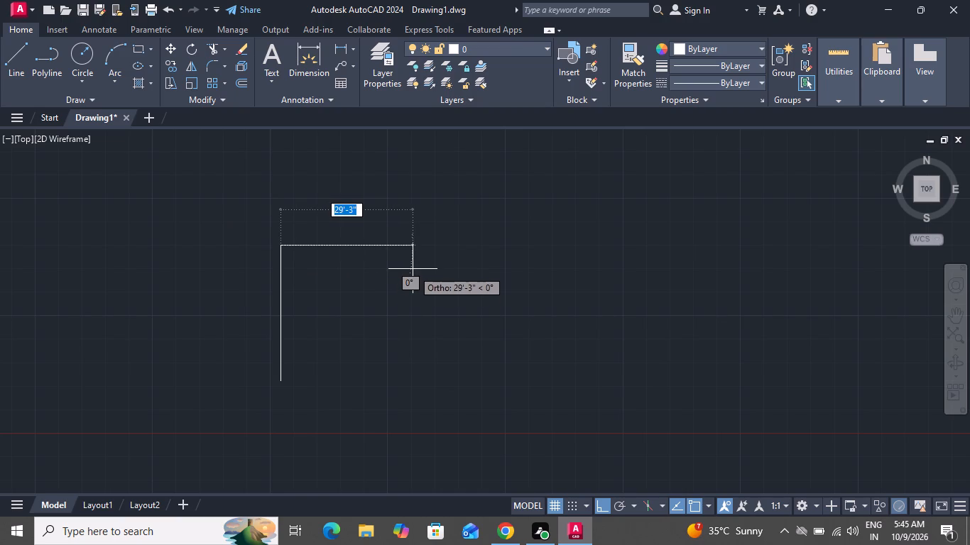
{"action": "key", "text": "2"}
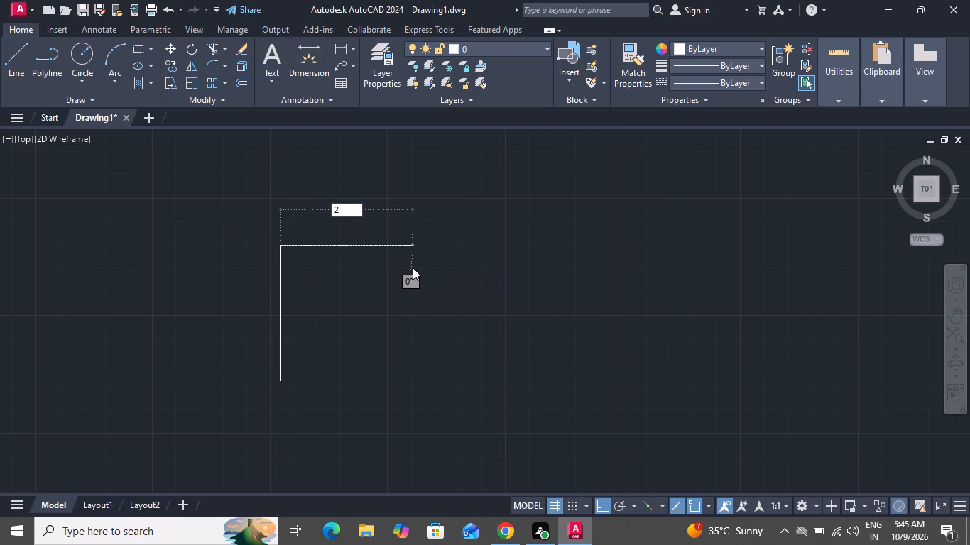
{"action": "type", "text": "0'"}
{"action": "key", "text": "Return"}
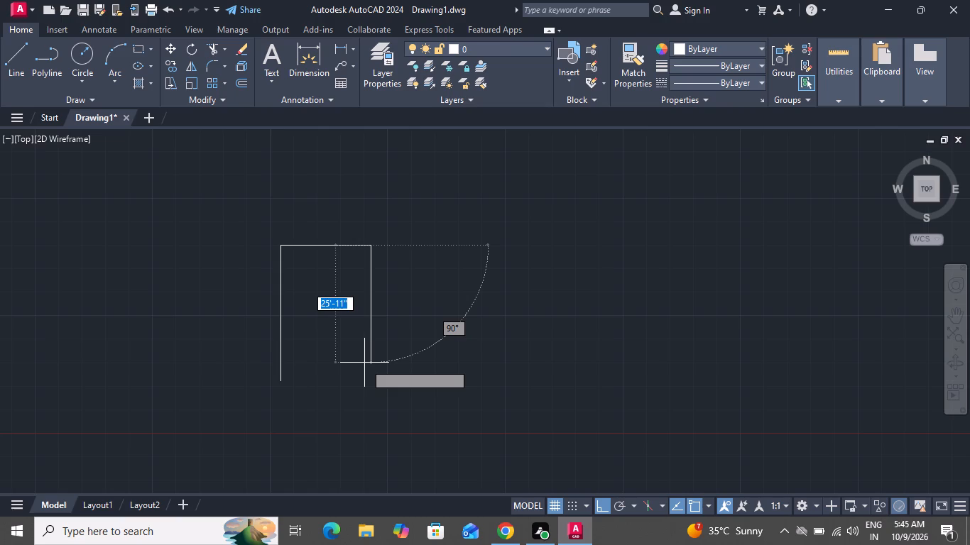
Complete the rectangle with a 30' right side downward and a 20' bottom side back to the starting point.
{"action": "type", "text": "30"}
{"action": "key", "text": "apostrophe"}
{"action": "key", "text": "Return"}
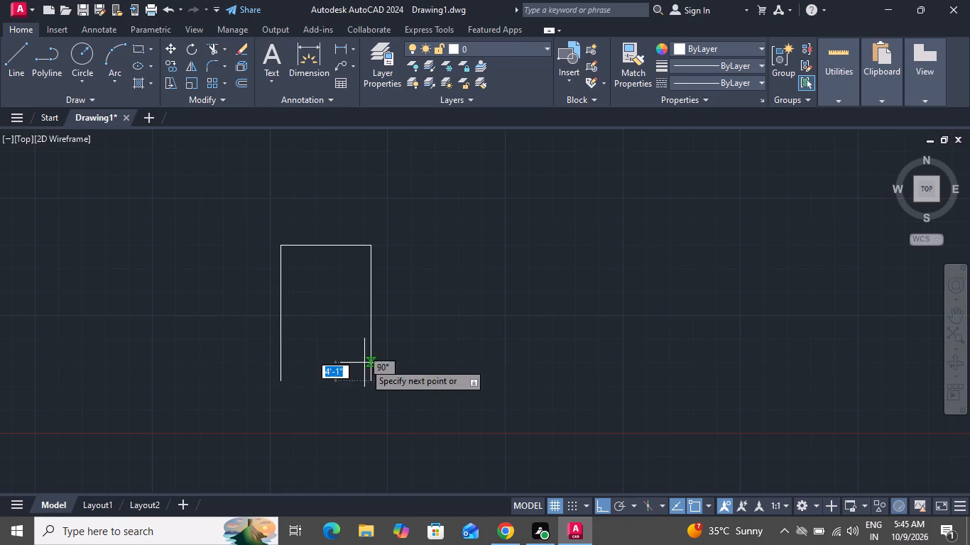
{"action": "key", "text": "2"}
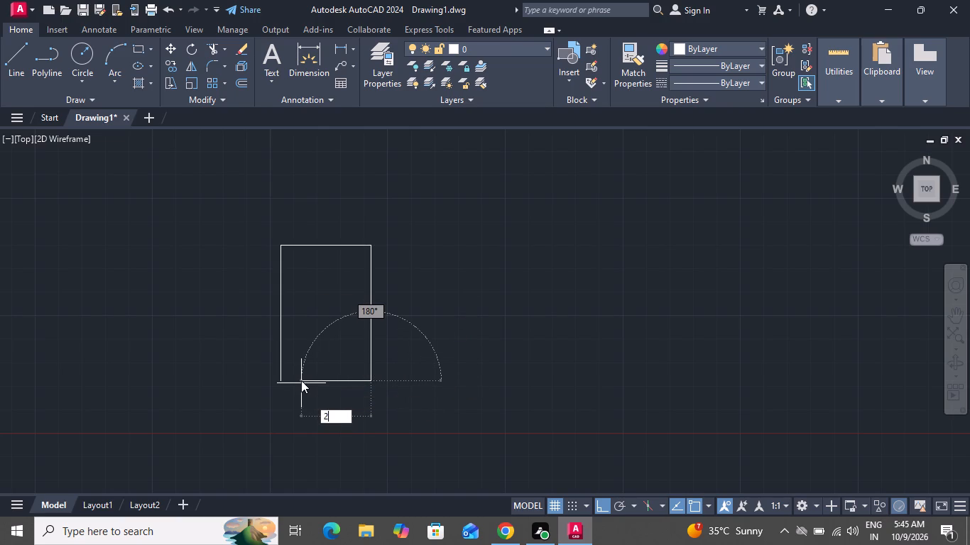
{"action": "key", "text": "0"}
{"action": "key", "text": "apostrophe"}
{"action": "key", "text": "Return"}
{"action": "right_click", "coordinate": [301, 381]}
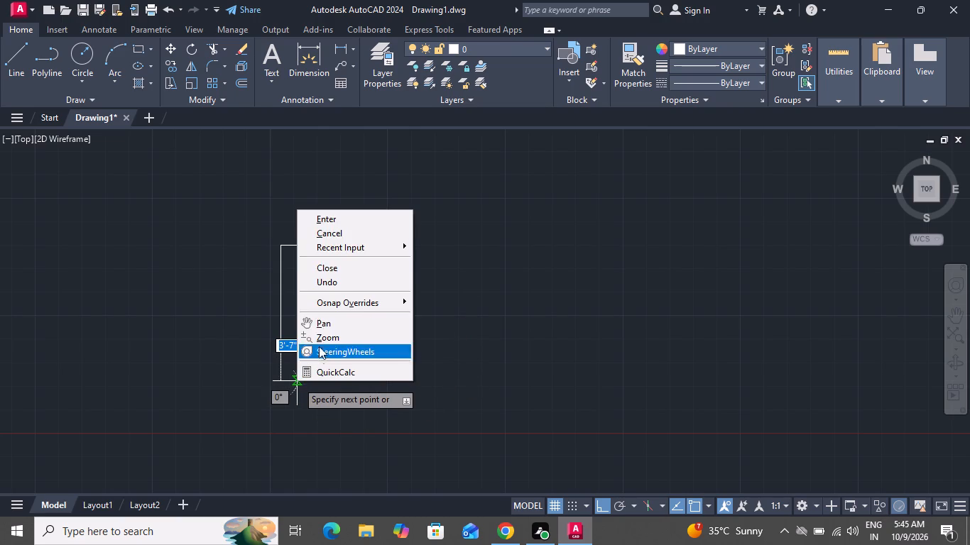
{"action": "left_click", "coordinate": [341, 231]}
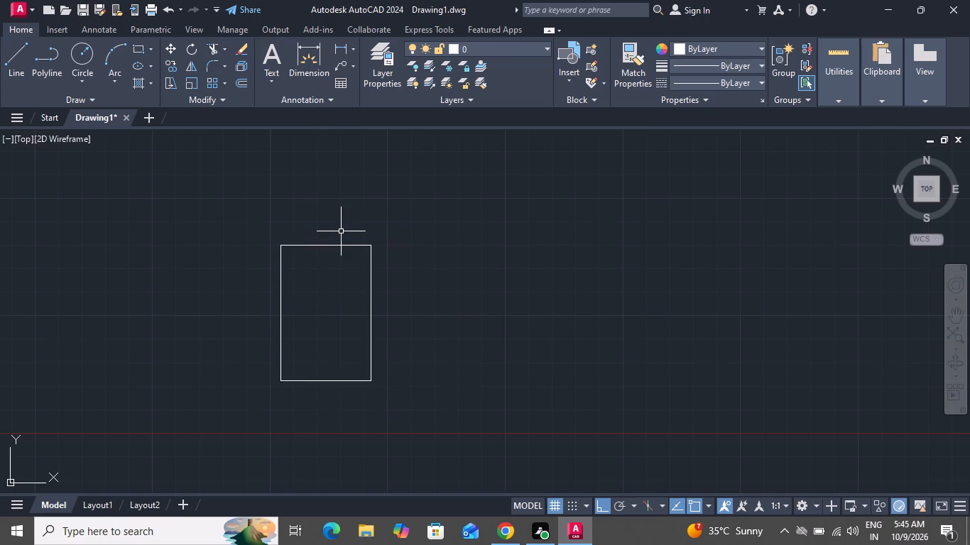
Offset all four sides of the 20' by 30' rectangle 9" inward to form the outer walls.
{"action": "key", "text": "o"}
{"action": "key", "text": "space"}
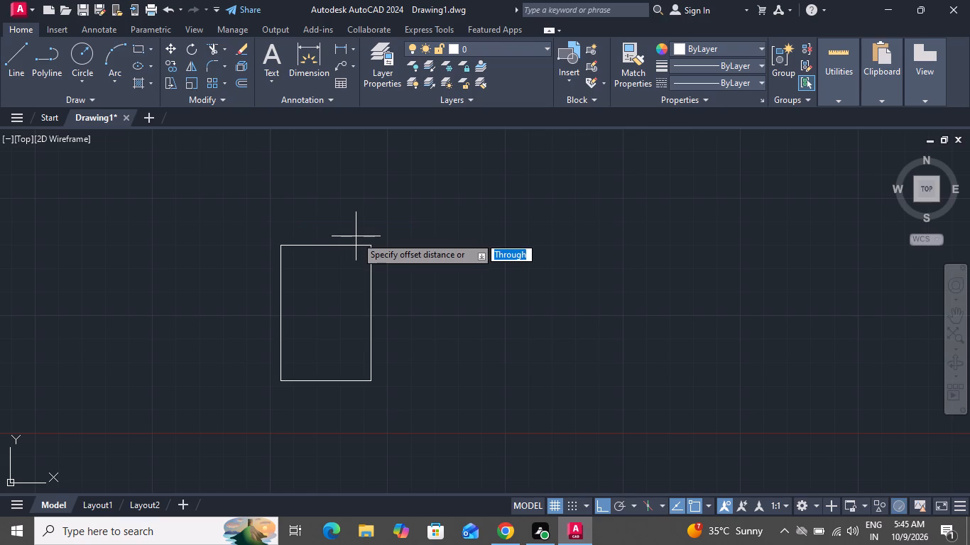
{"action": "key", "text": "9"}
{"action": "key", "text": "shift+quotedbl"}
{"action": "key", "text": "Return"}
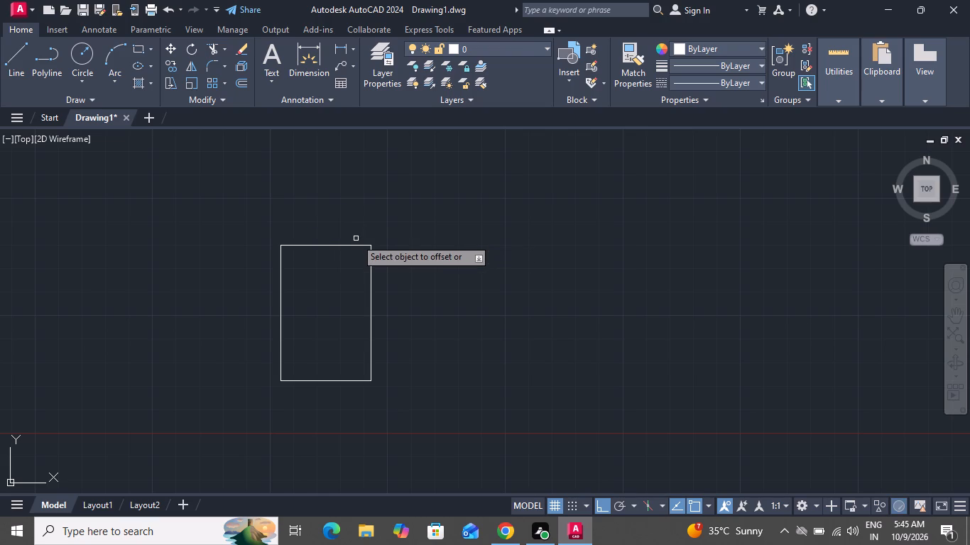
{"action": "left_click", "coordinate": [356, 246]}
{"action": "left_click", "coordinate": [352, 285]}
{"action": "left_click_drag", "start_coordinate": [280, 287], "coordinate": [305, 289]}
{"action": "left_click", "coordinate": [383, 290]}
{"action": "left_click", "coordinate": [369, 292]}
{"action": "left_click", "coordinate": [360, 298]}
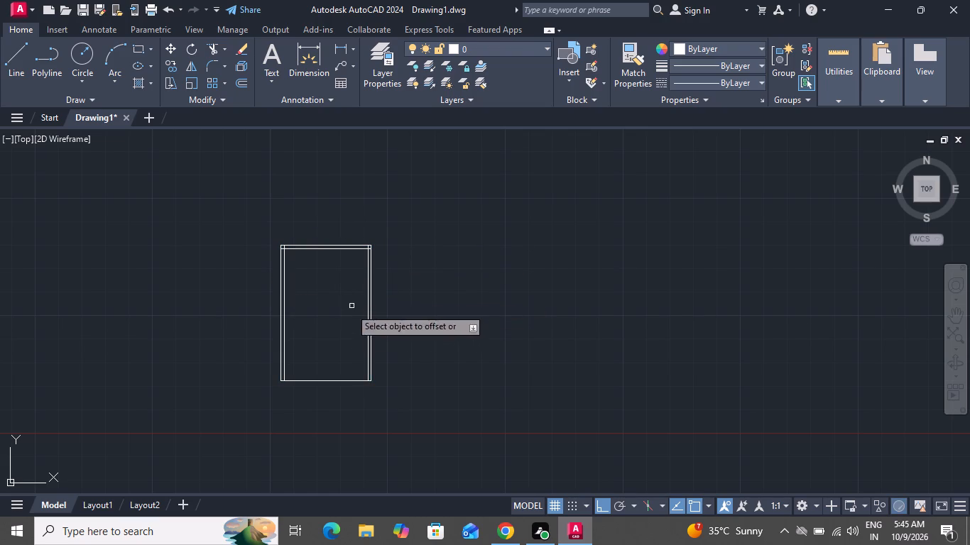
{"action": "left_click", "coordinate": [317, 382]}
{"action": "left_click", "coordinate": [322, 346]}
{"action": "right_click", "coordinate": [322, 346]}
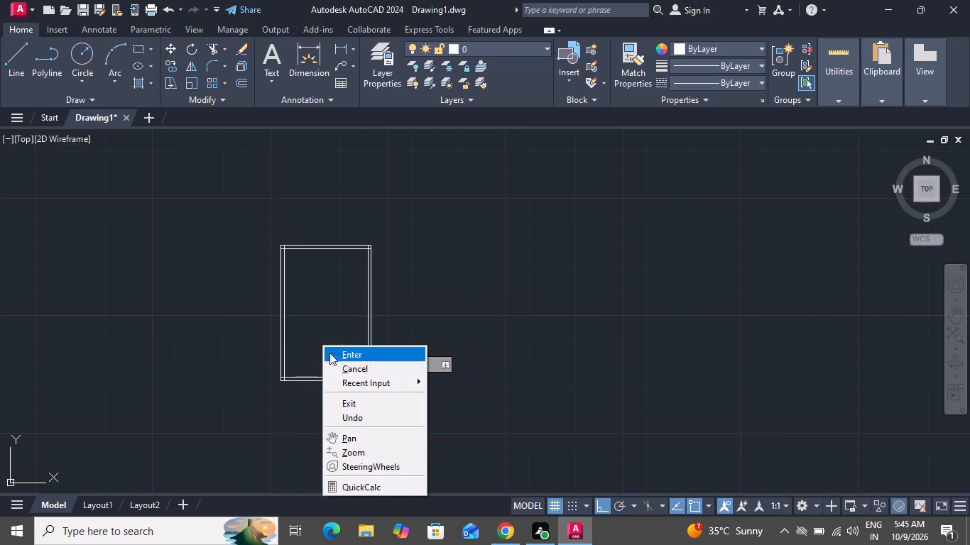
{"action": "left_click", "coordinate": [332, 362]}
Trim the overlapping inner wall line ends at the top-left corner of the plan.
{"action": "type", "text": "tr"}
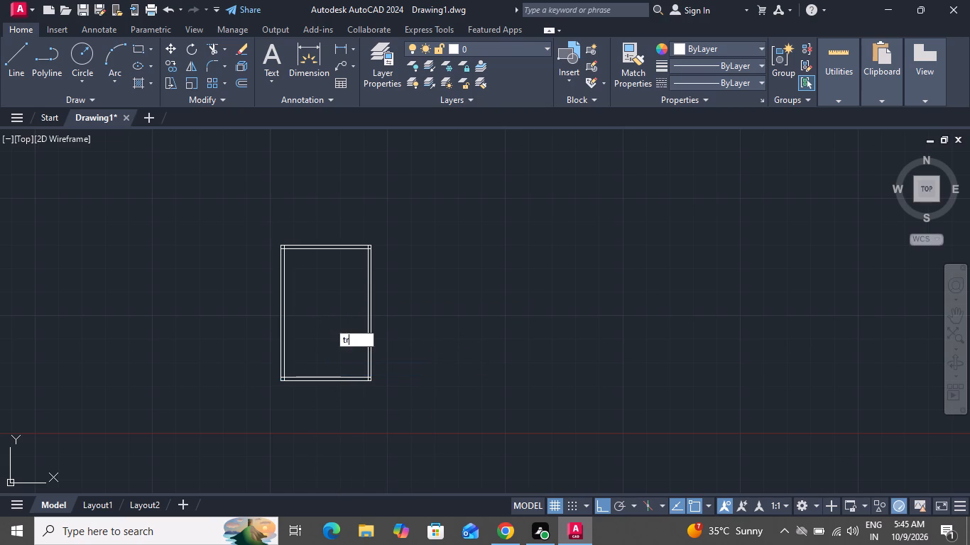
{"action": "key", "text": "space"}
{"action": "key", "text": "space"}
{"action": "key", "text": "space"}
{"action": "scroll", "coordinate": [282, 230], "scroll_direction": "up", "scroll_amount": 1}
{"action": "scroll", "coordinate": [282, 230], "scroll_direction": "down", "scroll_amount": 1}
{"action": "scroll", "coordinate": [282, 230], "scroll_direction": "up", "scroll_amount": 1}
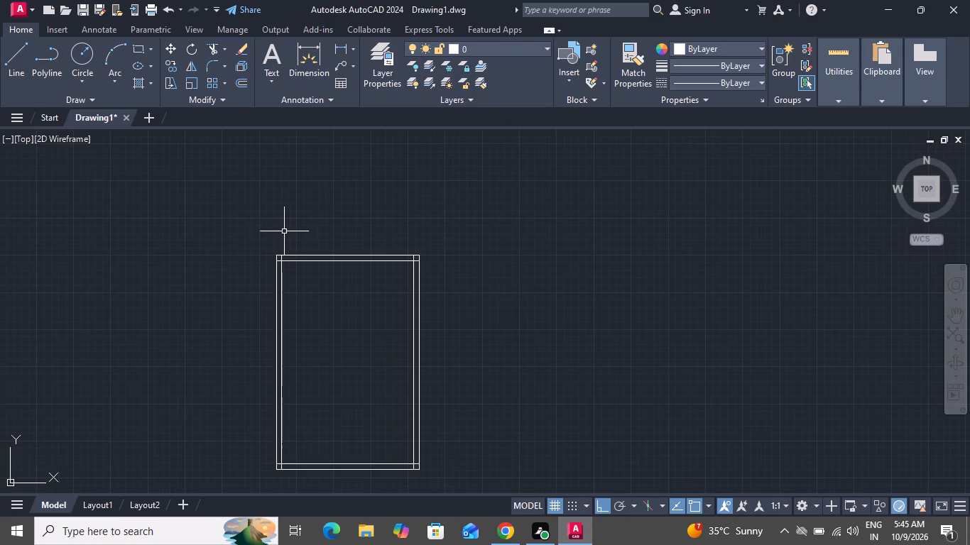
{"action": "key", "text": "t"}
{"action": "key", "text": "r"}
{"action": "key", "text": "space"}
{"action": "key", "text": "space"}
{"action": "scroll", "coordinate": [287, 259], "scroll_direction": "up", "scroll_amount": 2}
{"action": "scroll", "coordinate": [287, 259], "scroll_direction": "down", "scroll_amount": 1}
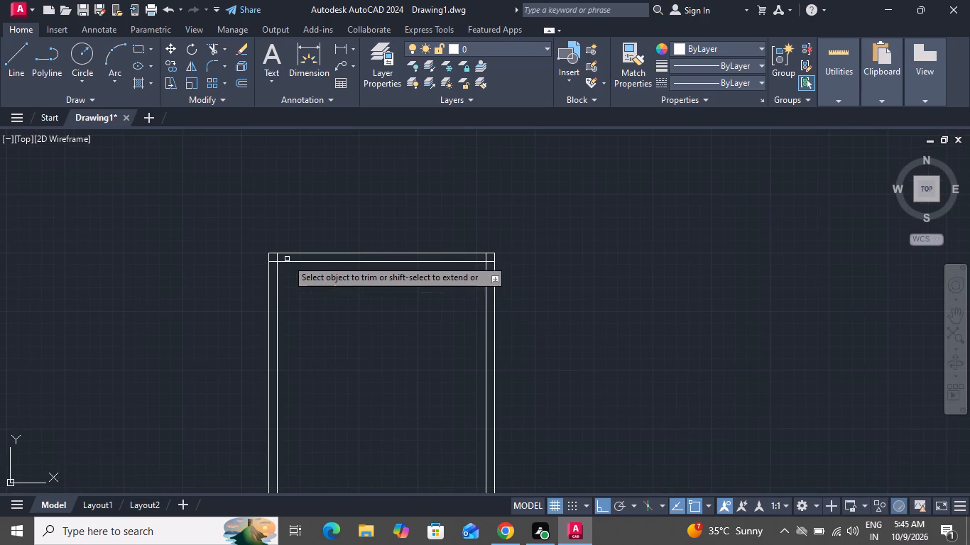
{"action": "scroll", "coordinate": [282, 261], "scroll_direction": "up", "scroll_amount": 1}
{"action": "scroll", "coordinate": [281, 261], "scroll_direction": "down", "scroll_amount": 1}
{"action": "scroll", "coordinate": [280, 261], "scroll_direction": "up", "scroll_amount": 5}
{"action": "scroll", "coordinate": [245, 248], "scroll_direction": "down", "scroll_amount": 1}
{"action": "scroll", "coordinate": [245, 248], "scroll_direction": "up", "scroll_amount": 2}
{"action": "left_click", "coordinate": [276, 225]}
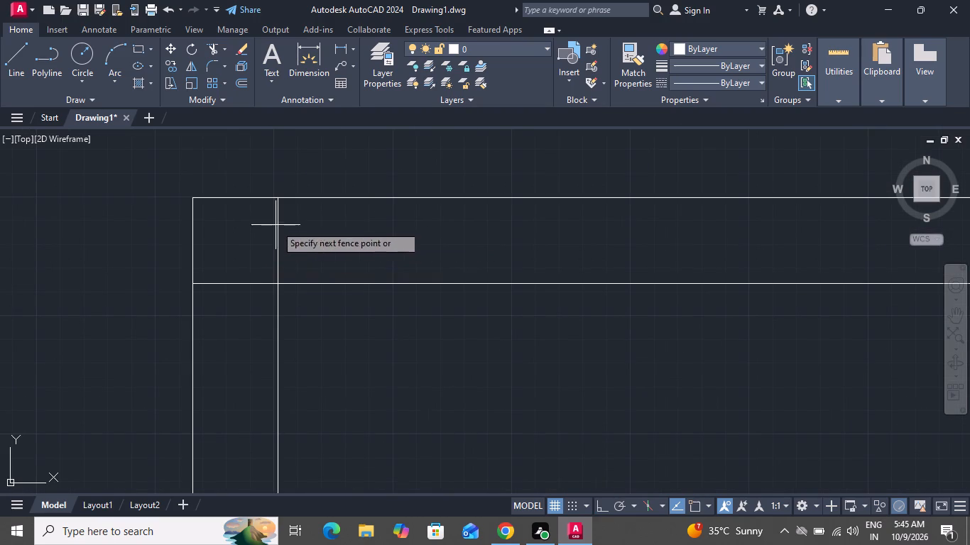
{"action": "left_click", "coordinate": [234, 249]}
{"action": "left_click", "coordinate": [228, 282]}
{"action": "left_click_drag", "start_coordinate": [259, 258], "coordinate": [283, 247]}
{"action": "left_click", "coordinate": [322, 234]}
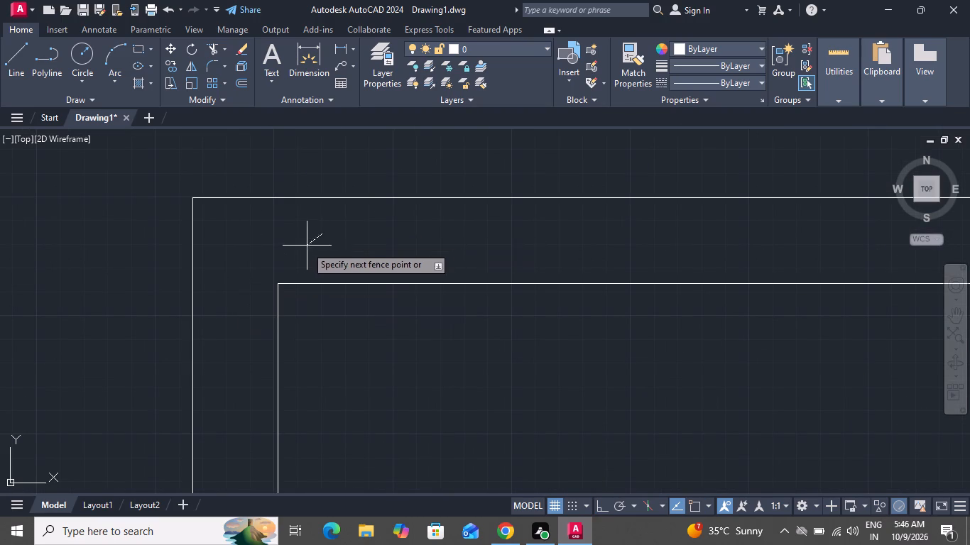
{"action": "scroll", "coordinate": [303, 248], "scroll_direction": "down", "scroll_amount": 2}
{"action": "scroll", "coordinate": [301, 249], "scroll_direction": "up", "scroll_amount": 1}
{"action": "scroll", "coordinate": [297, 248], "scroll_direction": "down", "scroll_amount": 2}
{"action": "left_click", "coordinate": [297, 249]}
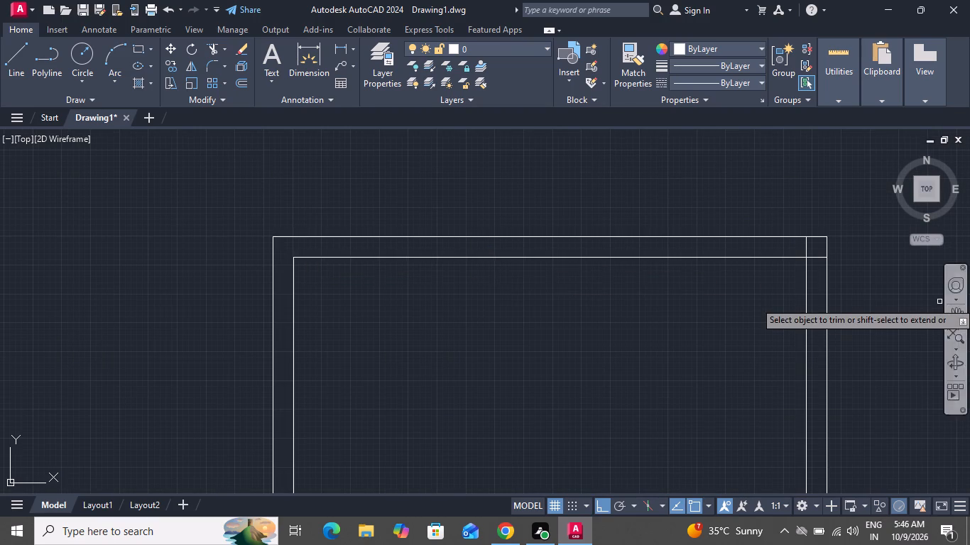
Trim the overlapping inner wall line ends at the top-right corner of the plan.
{"action": "scroll", "coordinate": [845, 268], "scroll_direction": "up", "scroll_amount": 2}
{"action": "scroll", "coordinate": [833, 260], "scroll_direction": "down", "scroll_amount": 1}
{"action": "scroll", "coordinate": [813, 246], "scroll_direction": "up", "scroll_amount": 3}
{"action": "left_click", "coordinate": [744, 223]}
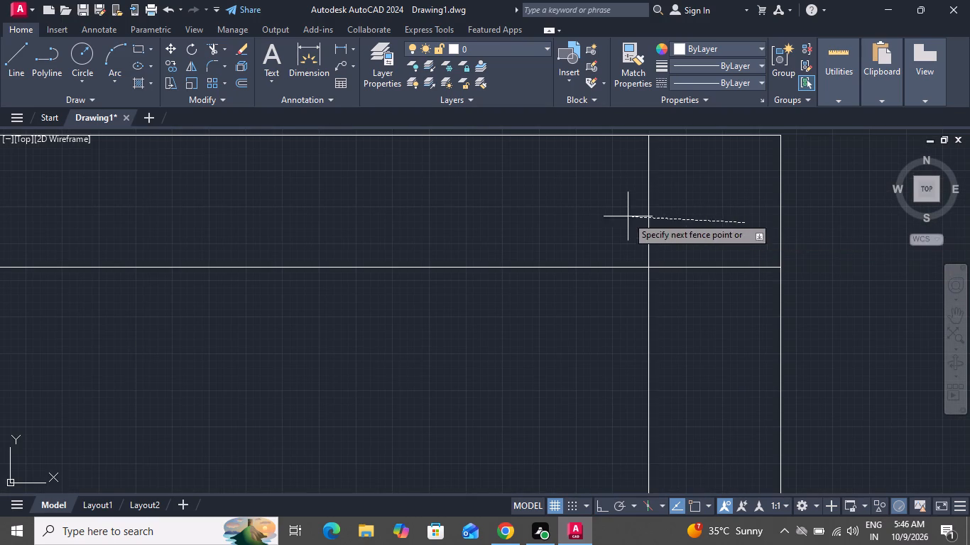
{"action": "left_click", "coordinate": [584, 207]}
{"action": "left_click", "coordinate": [683, 190]}
{"action": "left_click", "coordinate": [729, 342]}
Trim the overlapping inner wall line ends at the bottom-right corner of the plan.
{"action": "scroll", "coordinate": [729, 327], "scroll_direction": "down", "scroll_amount": 3}
{"action": "scroll", "coordinate": [729, 324], "scroll_direction": "up", "scroll_amount": 1}
{"action": "scroll", "coordinate": [729, 324], "scroll_direction": "down", "scroll_amount": 2}
{"action": "scroll", "coordinate": [713, 263], "scroll_direction": "down", "scroll_amount": 1}
{"action": "scroll", "coordinate": [712, 263], "scroll_direction": "up", "scroll_amount": 1}
{"action": "scroll", "coordinate": [709, 263], "scroll_direction": "down", "scroll_amount": 1}
{"action": "scroll", "coordinate": [614, 263], "scroll_direction": "down", "scroll_amount": 1}
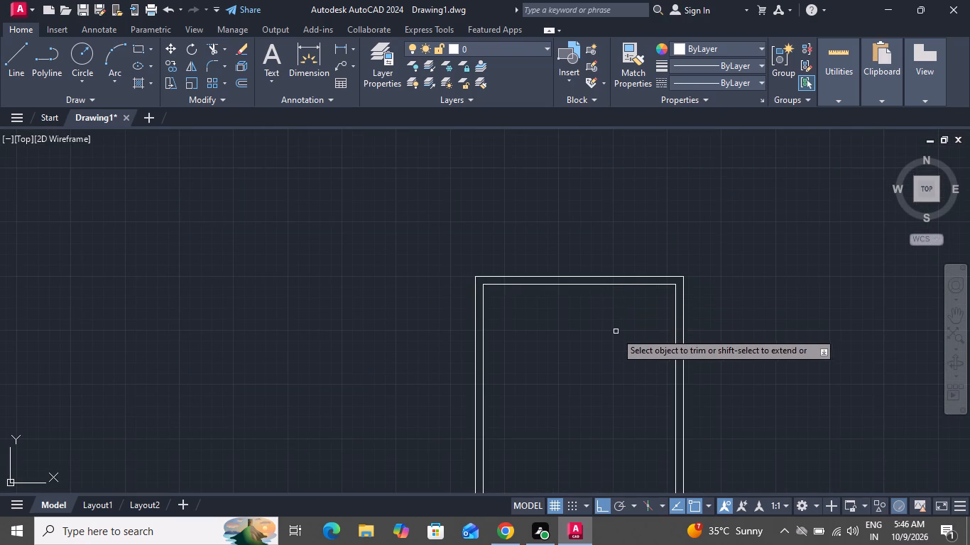
{"action": "scroll", "coordinate": [616, 333], "scroll_direction": "down", "scroll_amount": 1}
{"action": "scroll", "coordinate": [616, 334], "scroll_direction": "up", "scroll_amount": 1}
{"action": "scroll", "coordinate": [615, 334], "scroll_direction": "down", "scroll_amount": 1}
{"action": "scroll", "coordinate": [653, 389], "scroll_direction": "down", "scroll_amount": 2}
{"action": "scroll", "coordinate": [667, 463], "scroll_direction": "up", "scroll_amount": 3}
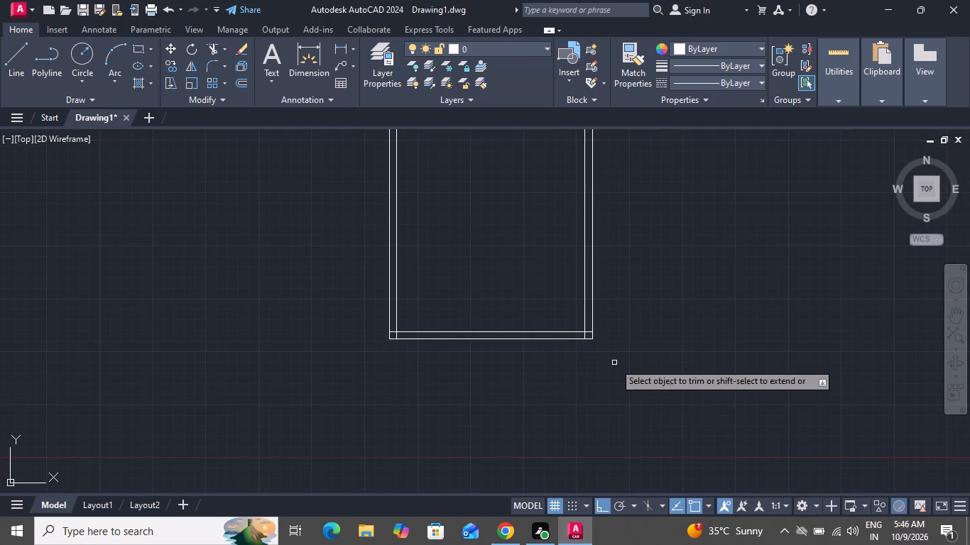
{"action": "scroll", "coordinate": [614, 360], "scroll_direction": "down", "scroll_amount": 1}
{"action": "scroll", "coordinate": [614, 357], "scroll_direction": "up", "scroll_amount": 6}
{"action": "left_click", "coordinate": [492, 346]}
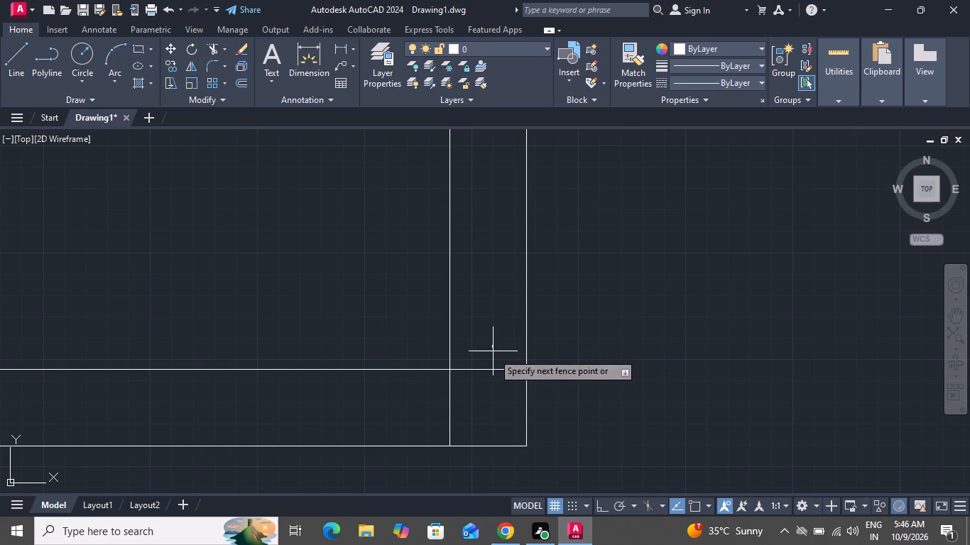
{"action": "left_click", "coordinate": [486, 419]}
{"action": "left_click", "coordinate": [486, 404]}
{"action": "left_click", "coordinate": [396, 398]}
Trim the overlapping inner wall line ends at the bottom-left corner of the plan and finish trimming.
{"action": "scroll", "coordinate": [474, 399], "scroll_direction": "down", "scroll_amount": 2}
{"action": "scroll", "coordinate": [498, 402], "scroll_direction": "up", "scroll_amount": 1}
{"action": "scroll", "coordinate": [499, 402], "scroll_direction": "down", "scroll_amount": 1}
{"action": "scroll", "coordinate": [505, 403], "scroll_direction": "up", "scroll_amount": 1}
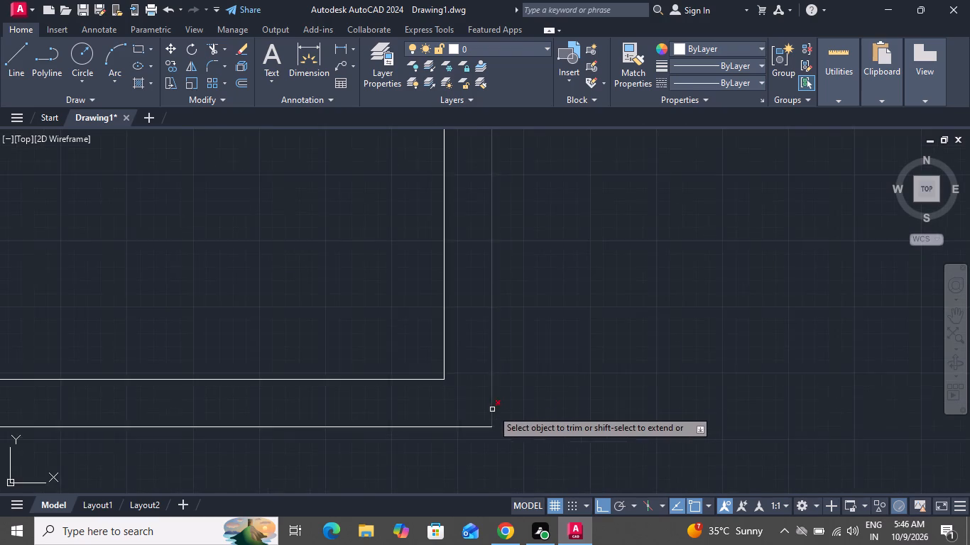
{"action": "scroll", "coordinate": [492, 409], "scroll_direction": "down", "scroll_amount": 3}
{"action": "scroll", "coordinate": [155, 404], "scroll_direction": "up", "scroll_amount": 3}
{"action": "scroll", "coordinate": [217, 431], "scroll_direction": "down", "scroll_amount": 1}
{"action": "scroll", "coordinate": [270, 434], "scroll_direction": "up", "scroll_amount": 3}
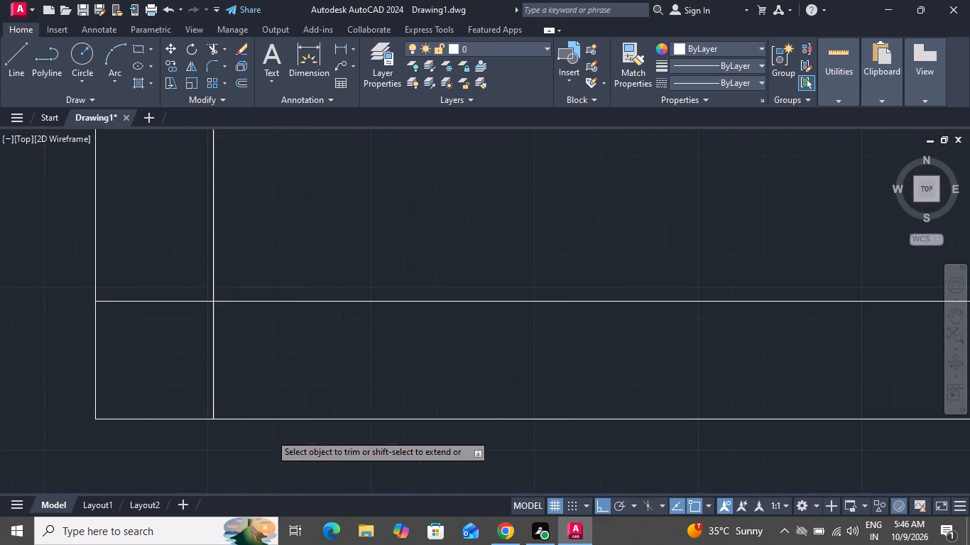
{"action": "left_click", "coordinate": [181, 254]}
{"action": "left_click", "coordinate": [235, 363]}
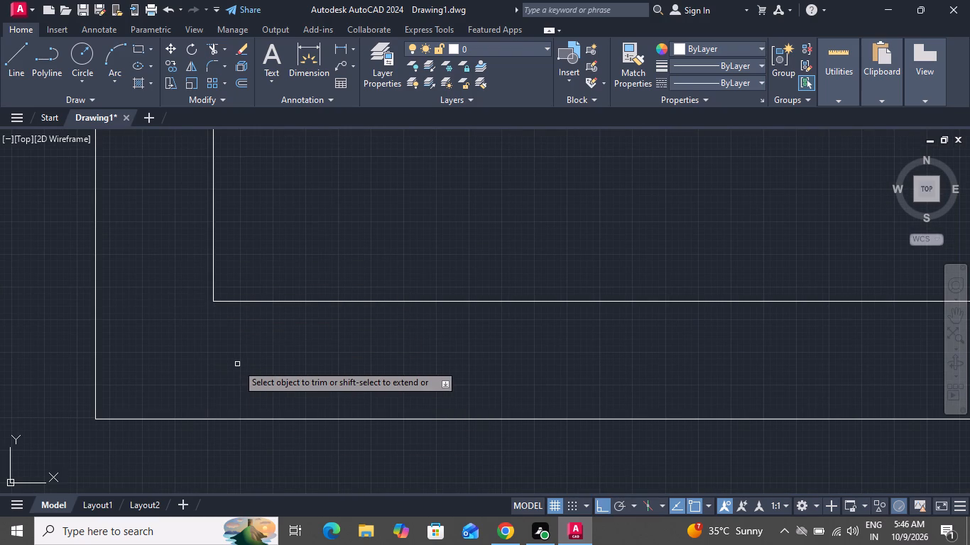
{"action": "right_click", "coordinate": [237, 364]}
{"action": "left_click", "coordinate": [331, 183]}
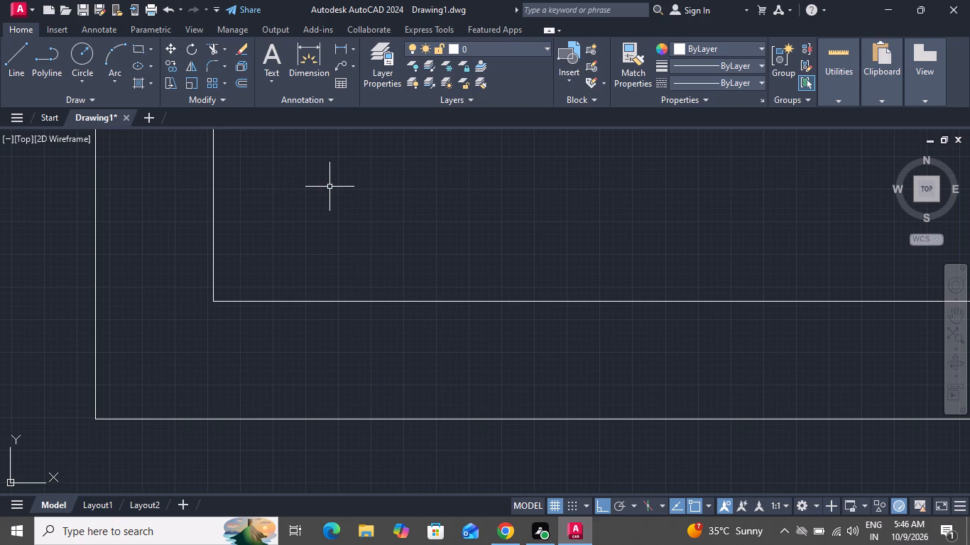
Offset the left wall's inner line 5'6" to the right, using the Through option of Offset.
{"action": "key", "text": "o"}
{"action": "key", "text": "space"}
{"action": "type", "text": "t"}
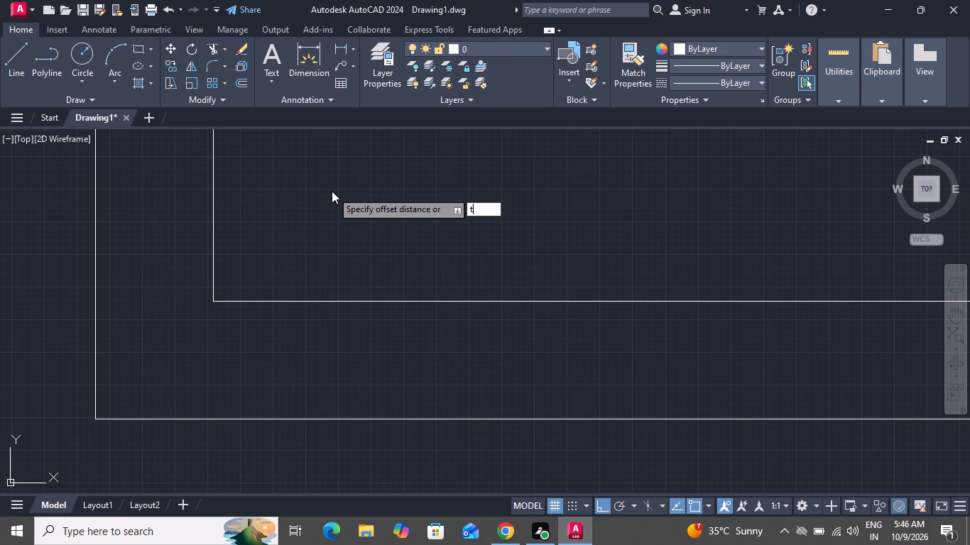
{"action": "key", "text": "space"}
{"action": "scroll", "coordinate": [351, 375], "scroll_direction": "down", "scroll_amount": 2}
{"action": "scroll", "coordinate": [351, 375], "scroll_direction": "up", "scroll_amount": 1}
{"action": "scroll", "coordinate": [351, 375], "scroll_direction": "down", "scroll_amount": 1}
{"action": "scroll", "coordinate": [352, 375], "scroll_direction": "up", "scroll_amount": 1}
{"action": "scroll", "coordinate": [352, 375], "scroll_direction": "down", "scroll_amount": 5}
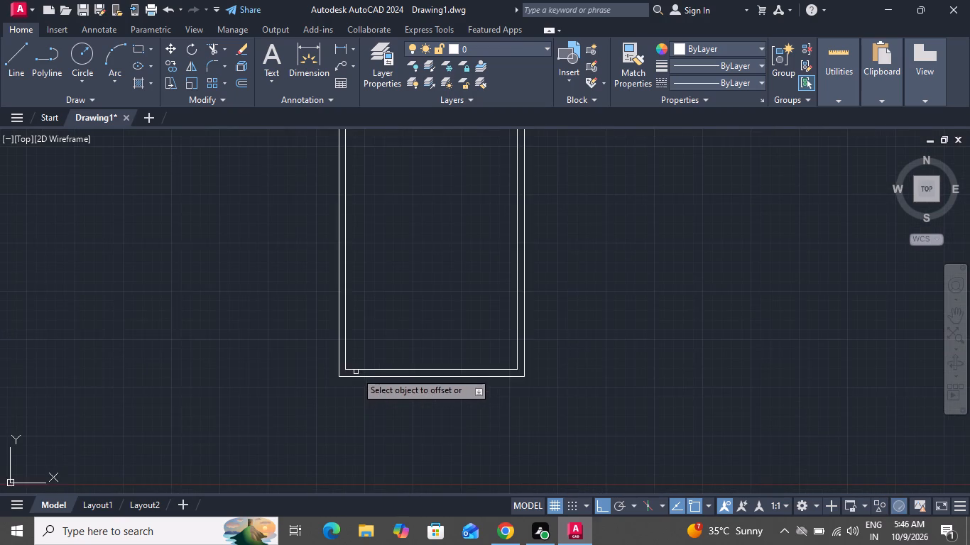
{"action": "scroll", "coordinate": [361, 368], "scroll_direction": "down", "scroll_amount": 1}
{"action": "scroll", "coordinate": [365, 168], "scroll_direction": "up", "scroll_amount": 2}
{"action": "scroll", "coordinate": [360, 193], "scroll_direction": "down", "scroll_amount": 1}
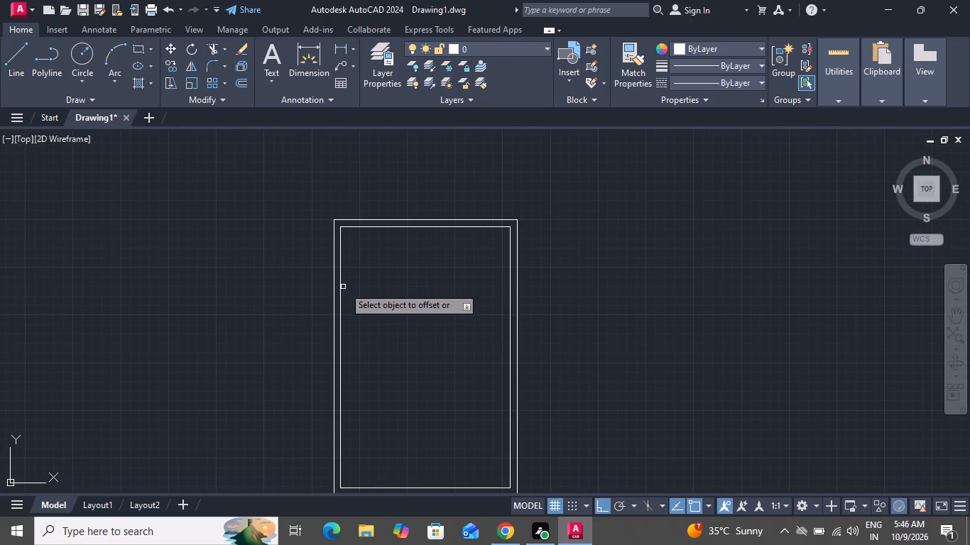
{"action": "left_click_drag", "start_coordinate": [340, 289], "coordinate": [352, 290]}
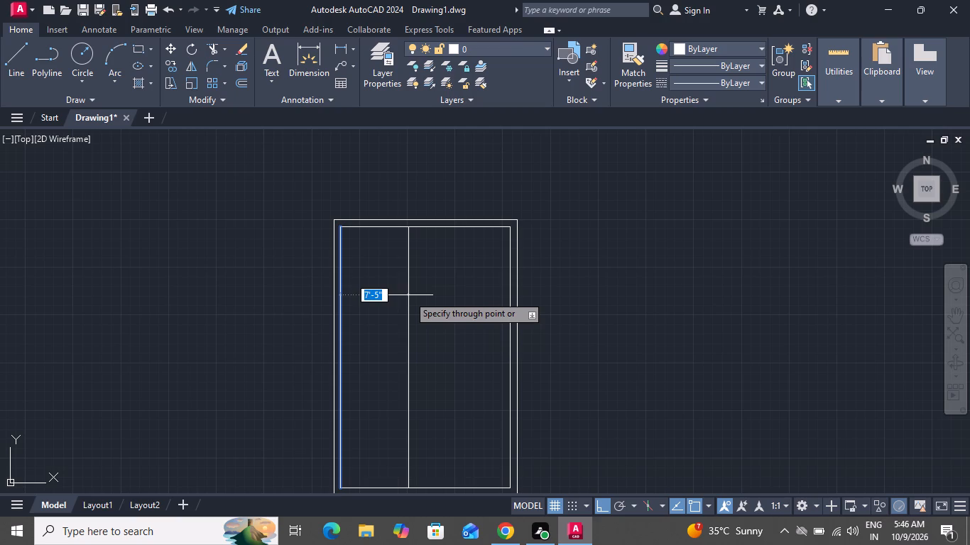
{"action": "key", "text": "5"}
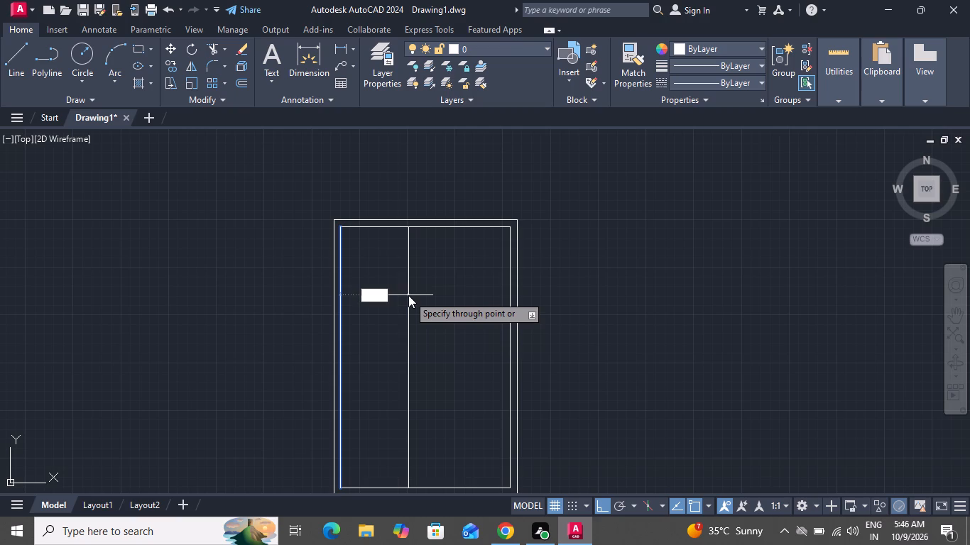
{"action": "type", "text": "'6"}
{"action": "key", "text": "shift+quotedbl"}
{"action": "key", "text": "Return"}
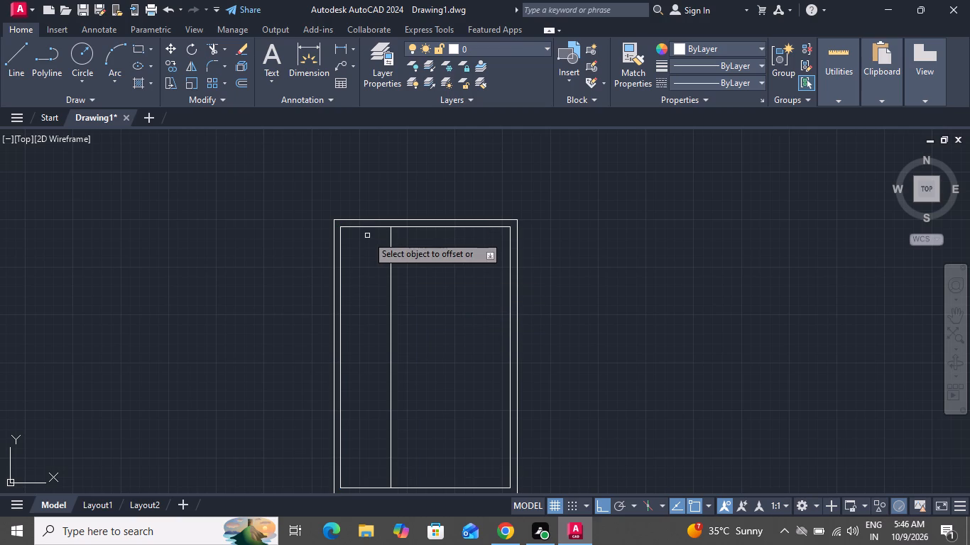
Offset the top wall's inner line 7'0" downward.
{"action": "left_click", "coordinate": [371, 226]}
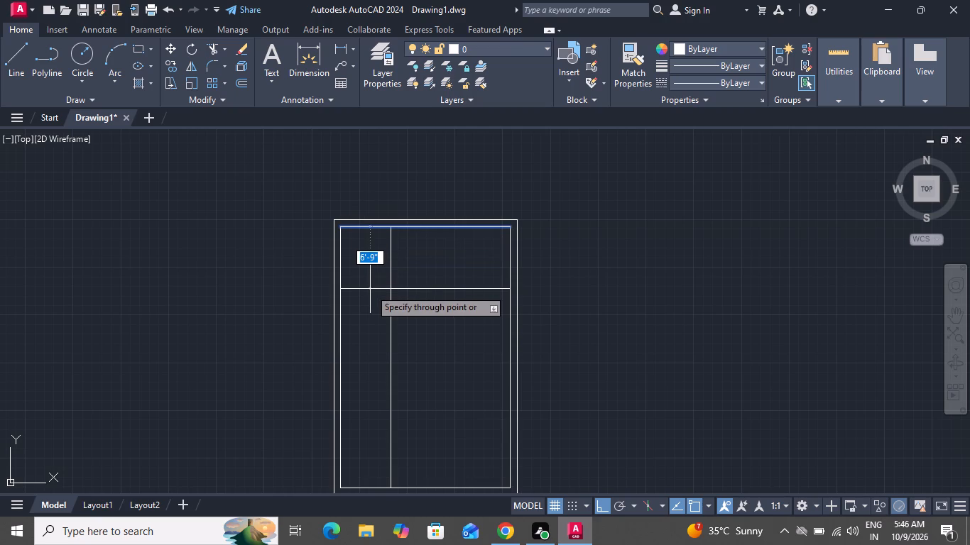
{"action": "type", "text": "7'0\""}
{"action": "key", "text": "Return"}
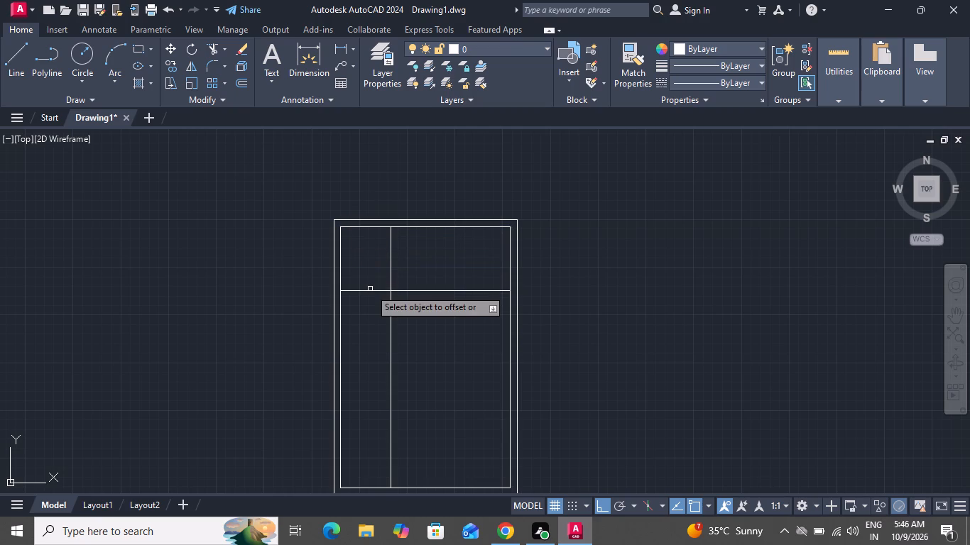
Thicken both interior partitions by offsetting the vertical partition line 6" to the right and the horizontal one 6" downward.
{"action": "left_click", "coordinate": [391, 256]}
{"action": "key", "text": "6"}
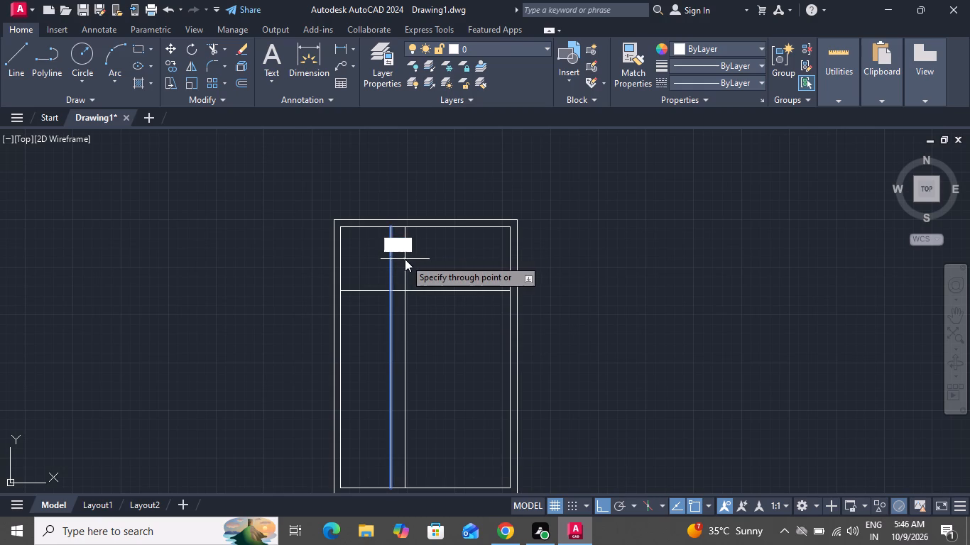
{"action": "key", "text": "shift+quotedbl"}
{"action": "key", "text": "Return"}
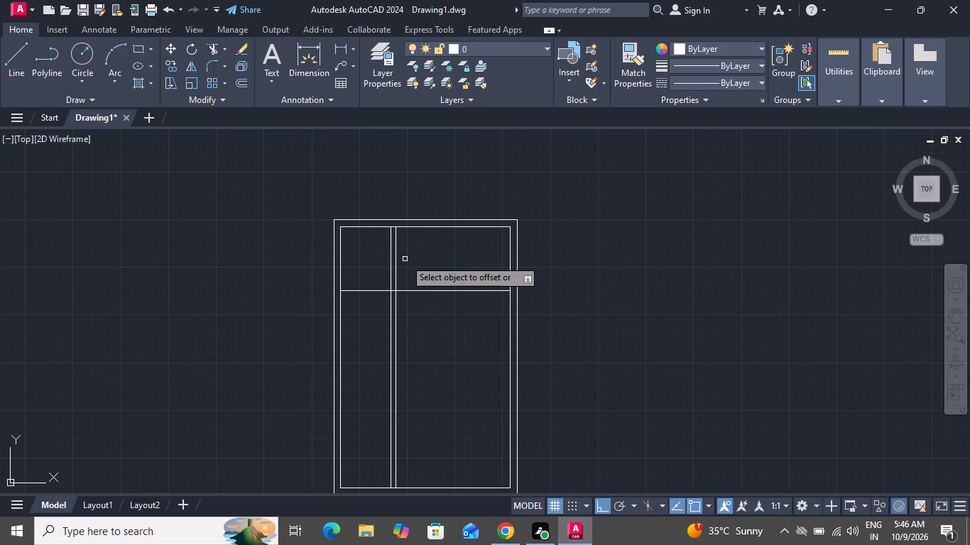
{"action": "left_click", "coordinate": [359, 290]}
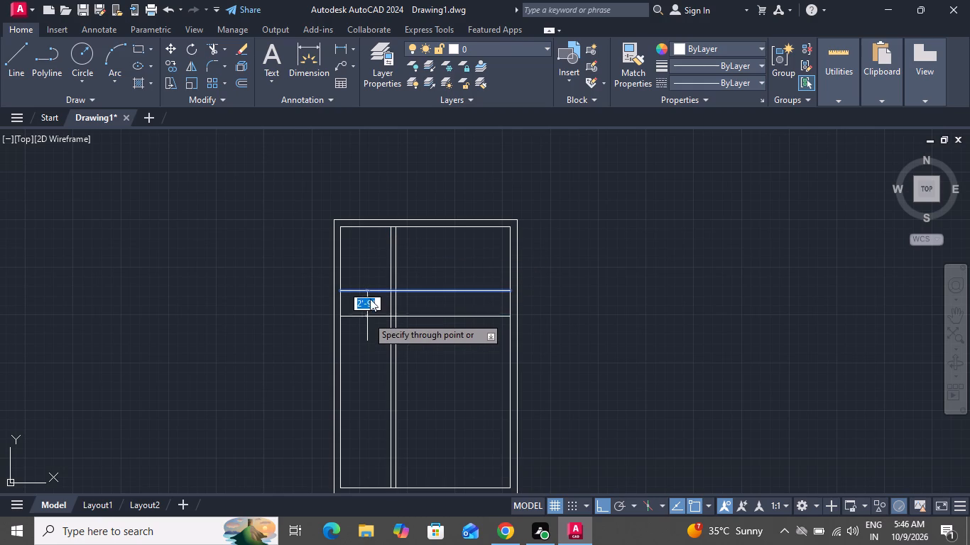
{"action": "key", "text": "6"}
{"action": "key", "text": "shift+quotedbl"}
{"action": "key", "text": "Return"}
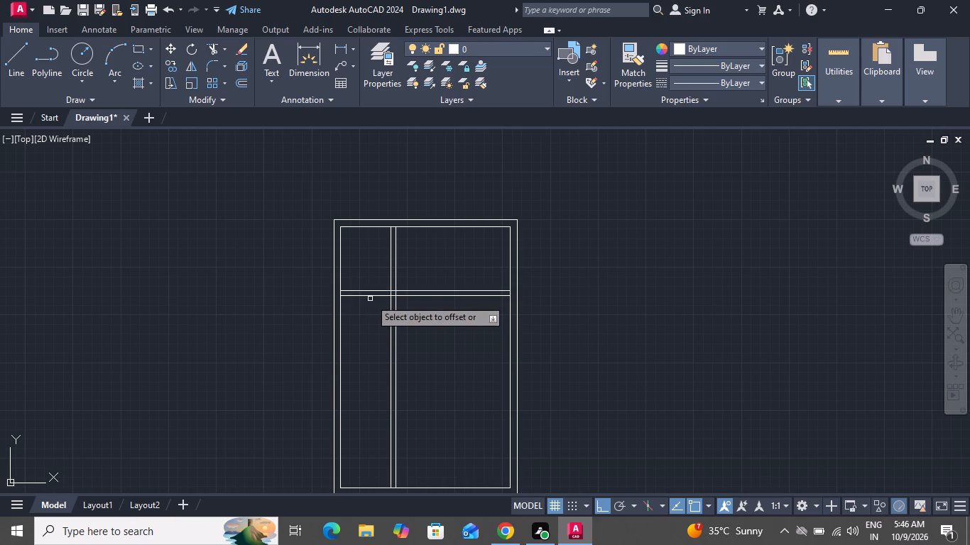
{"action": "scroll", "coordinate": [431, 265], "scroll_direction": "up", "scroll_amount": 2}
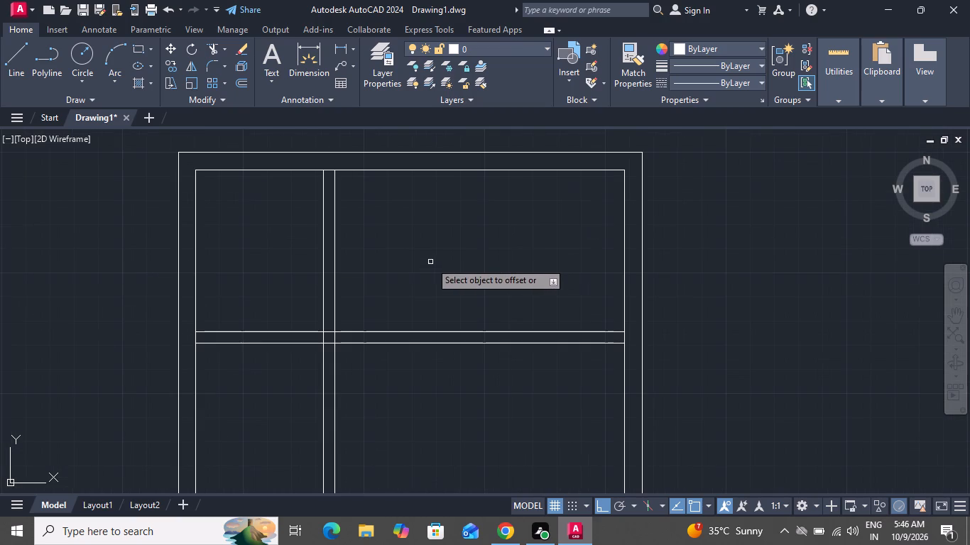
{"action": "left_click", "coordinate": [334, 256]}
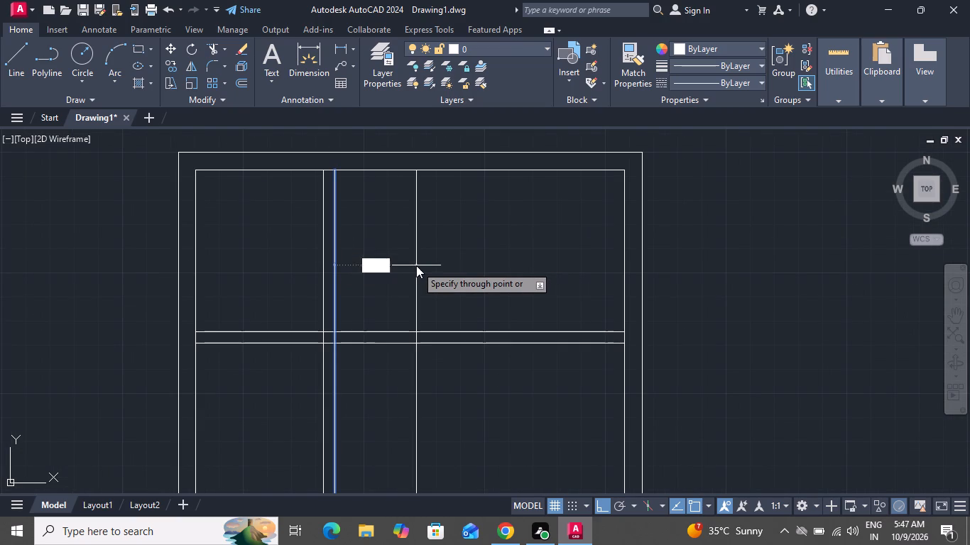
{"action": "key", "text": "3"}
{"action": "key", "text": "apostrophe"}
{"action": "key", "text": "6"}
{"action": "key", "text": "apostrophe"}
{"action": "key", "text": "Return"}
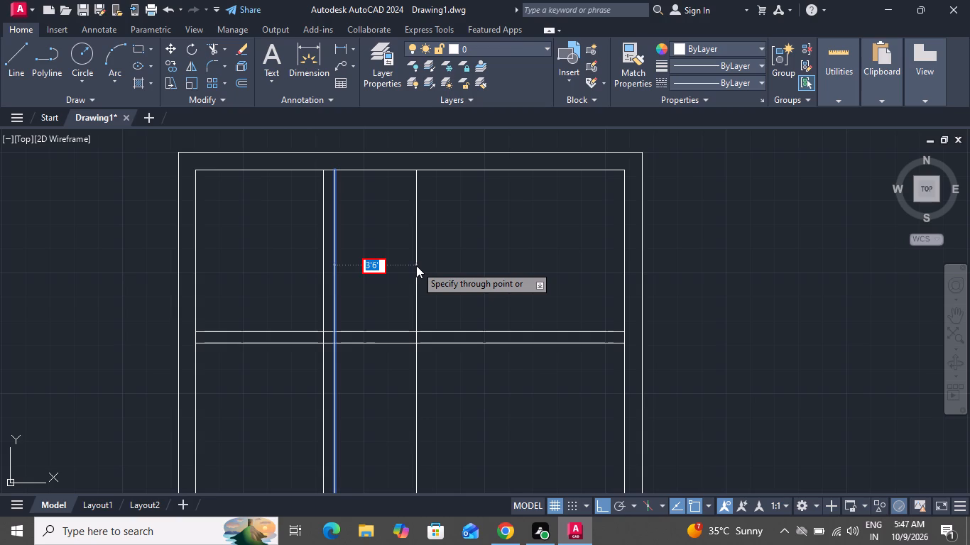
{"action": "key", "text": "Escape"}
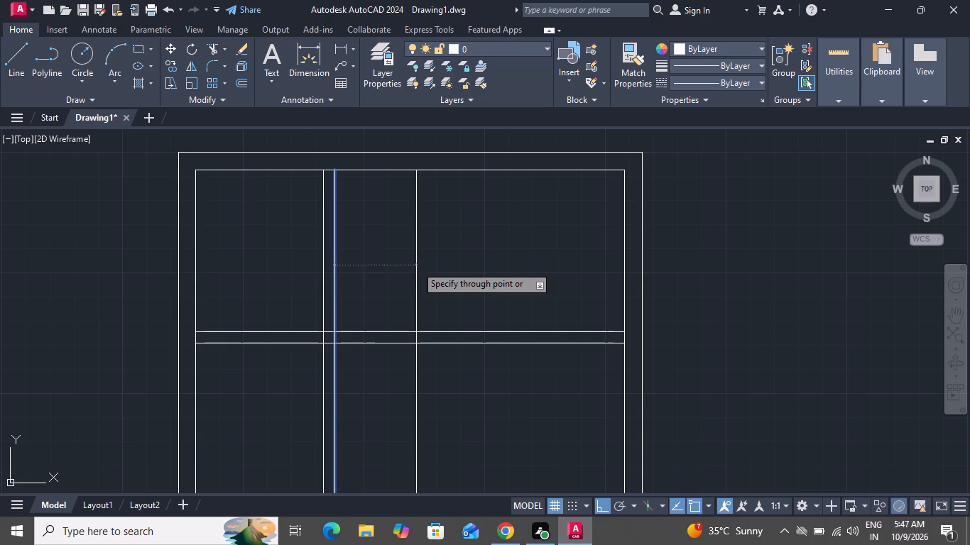
Offset the vertical partition's right line 3'6" to the right, using the Through option of Offset.
{"action": "key", "text": "o"}
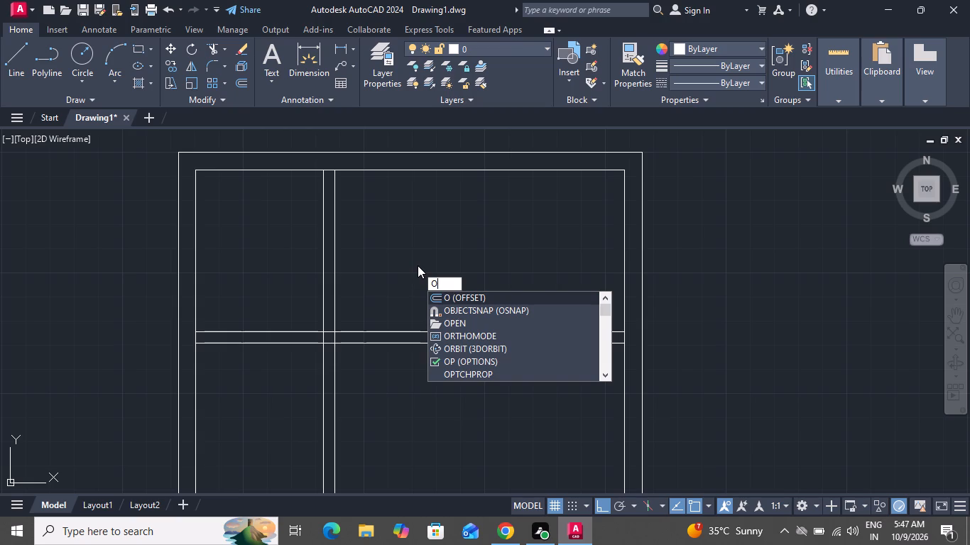
{"action": "key", "text": "space"}
{"action": "type", "text": "t"}
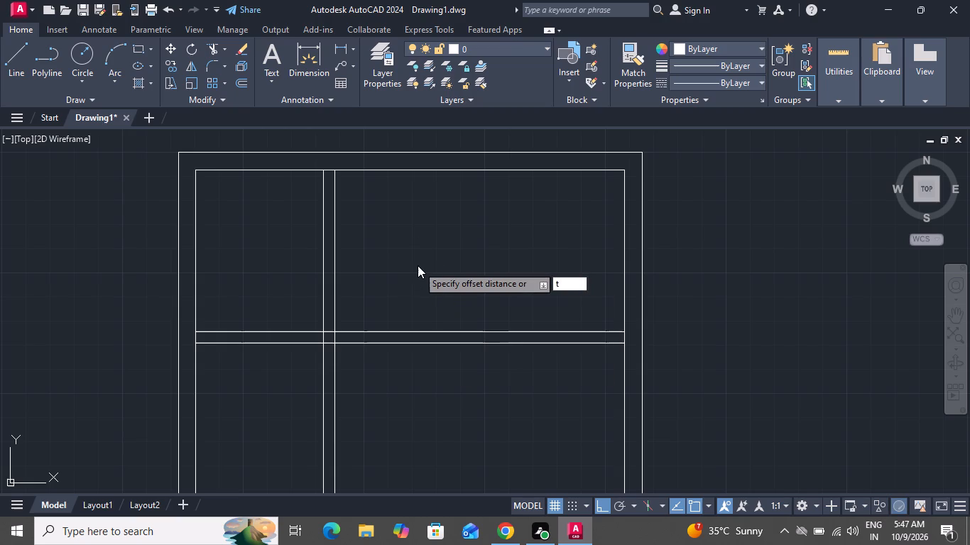
{"action": "key", "text": "space"}
{"action": "left_click", "coordinate": [334, 277]}
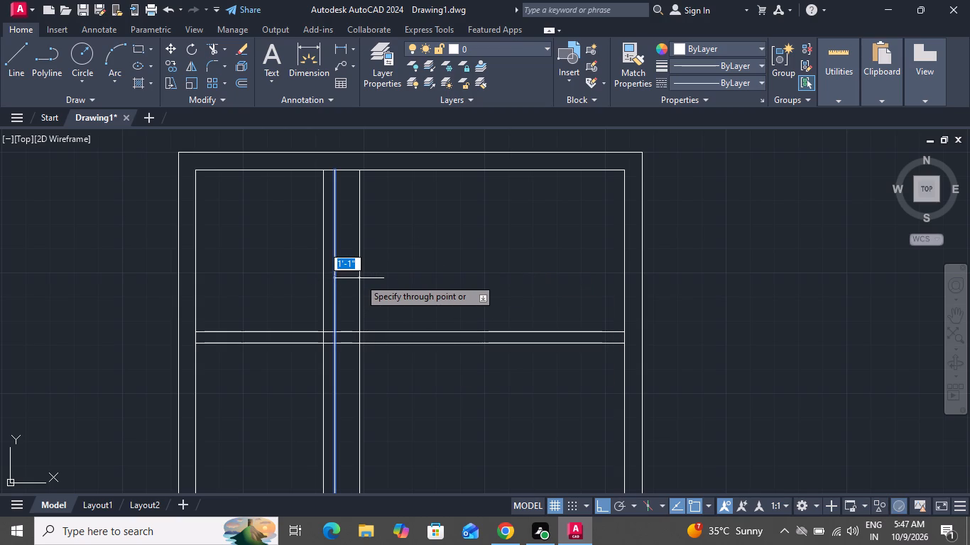
{"action": "type", "text": "3'6"}
{"action": "key", "text": "shift+quotedbl"}
{"action": "key", "text": "Return"}
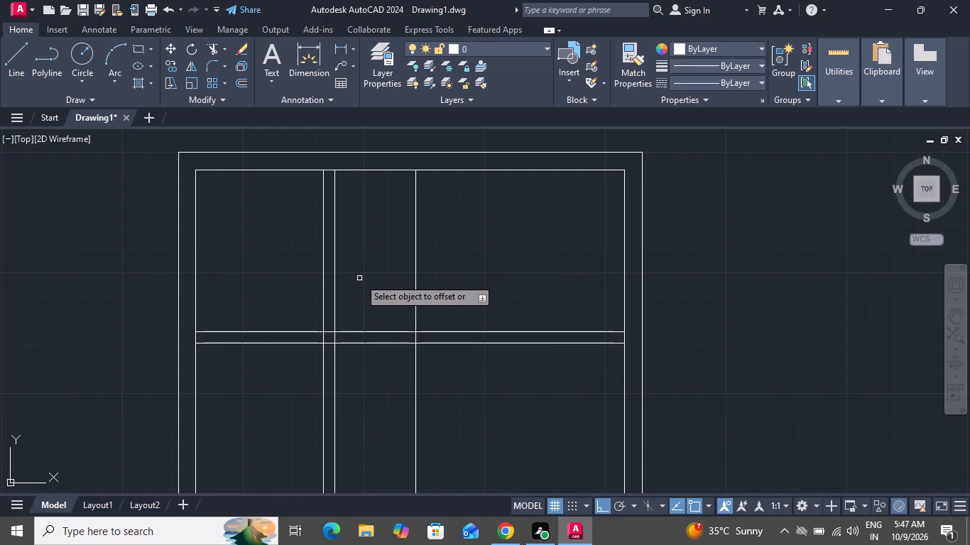
Offset the top wall's inner line 5' downward.
{"action": "left_click", "coordinate": [391, 171]}
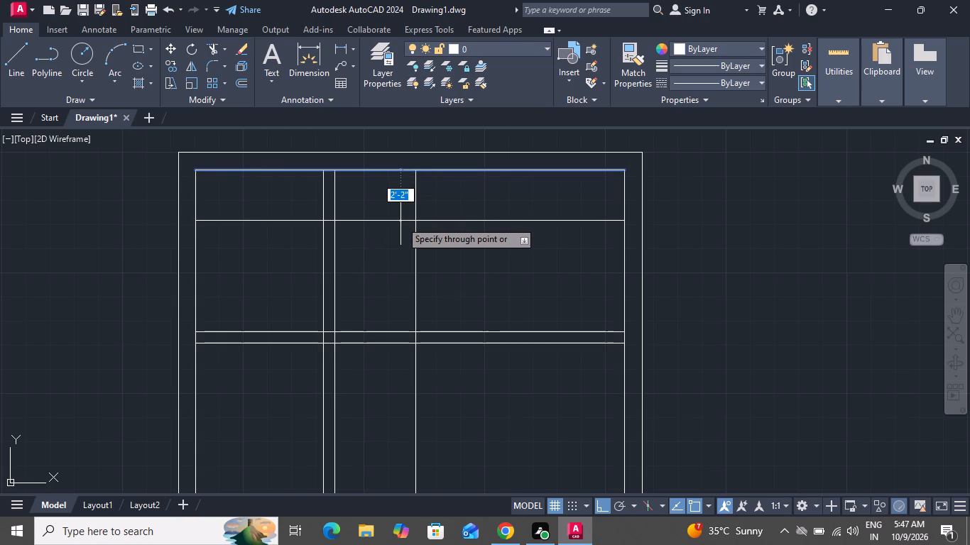
{"action": "type", "text": "5'"}
{"action": "key", "text": "Return"}
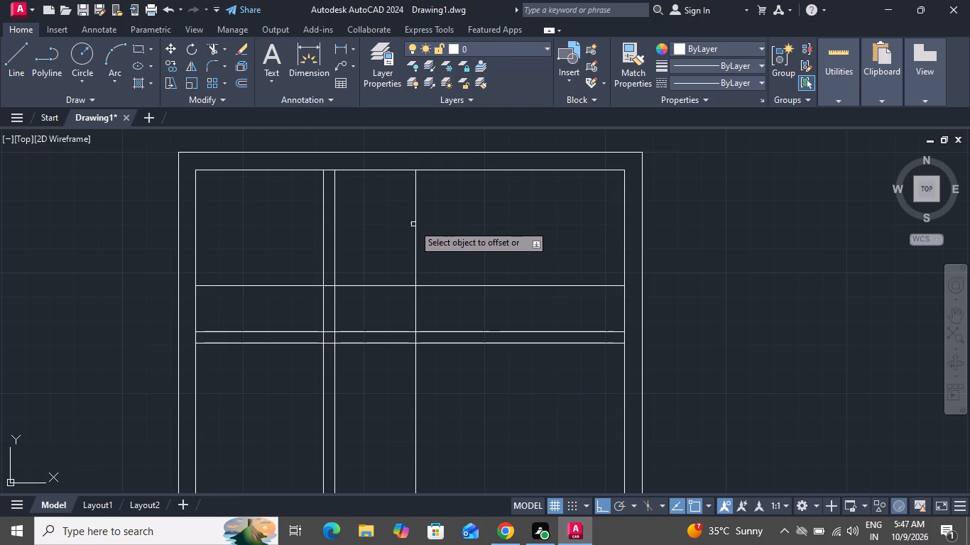
Thicken the two new partitions by offsetting the new vertical line 6" to the right and the new horizontal line 6" downward, then end Offset.
{"action": "left_click", "coordinate": [415, 224]}
{"action": "key", "text": "6"}
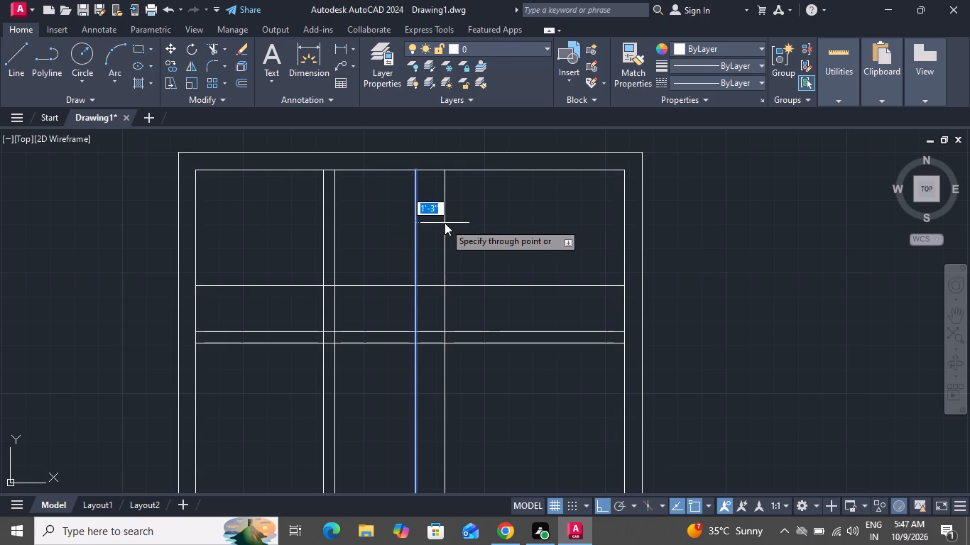
{"action": "key", "text": "shift+quotedbl"}
{"action": "key", "text": "Return"}
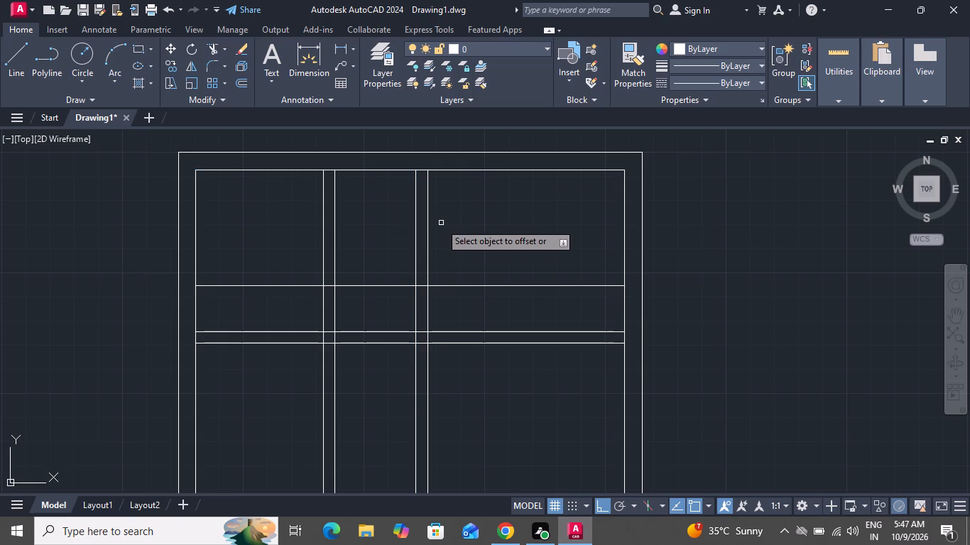
{"action": "left_click", "coordinate": [381, 285]}
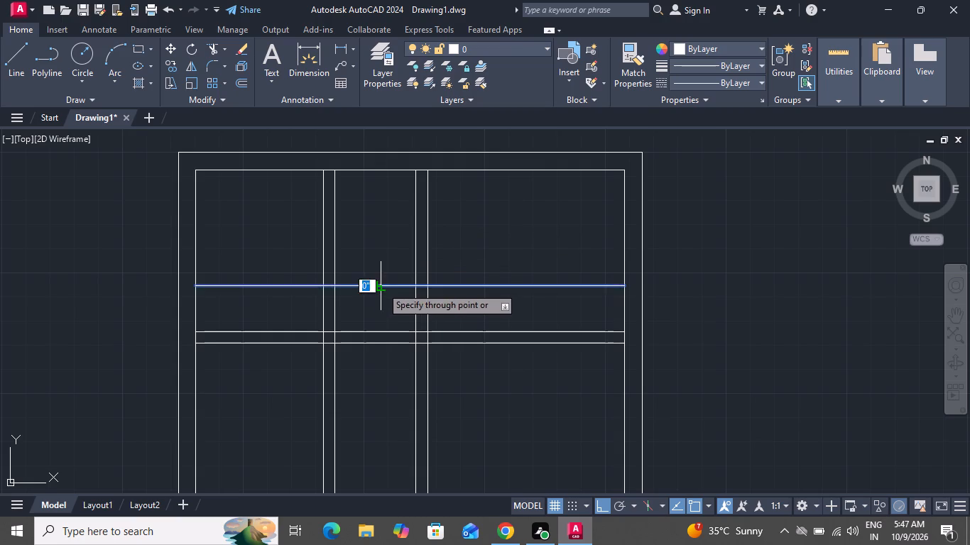
{"action": "key", "text": "6"}
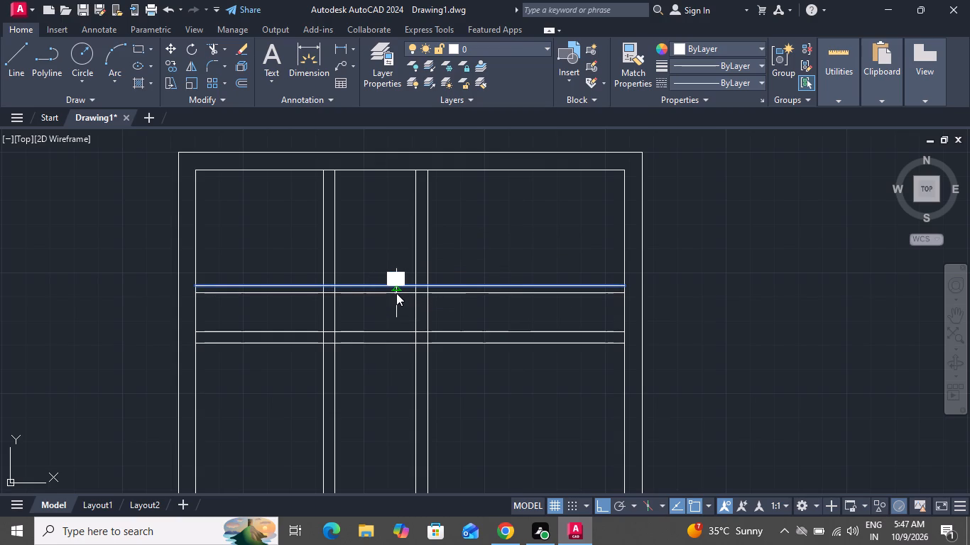
{"action": "key", "text": "shift+quotedbl"}
{"action": "key", "text": "Return"}
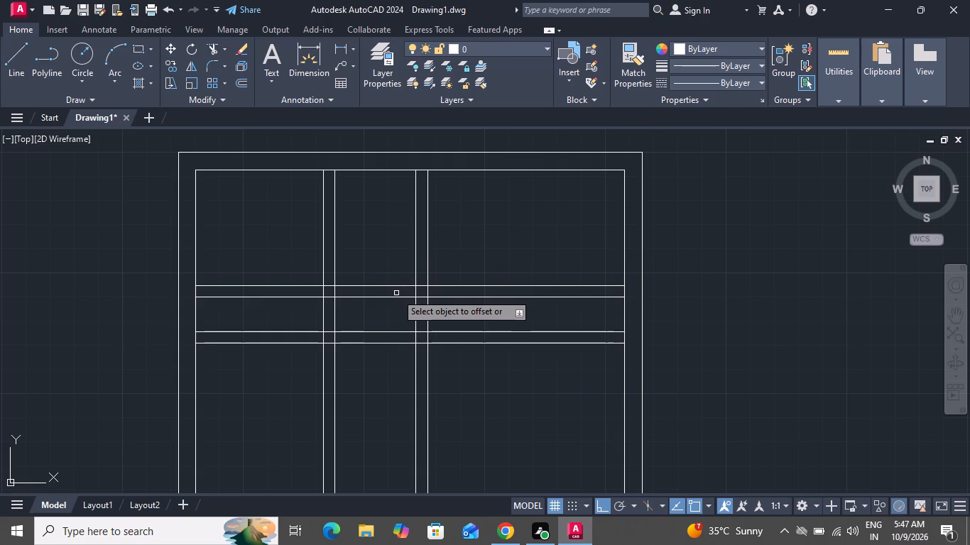
{"action": "right_click", "coordinate": [396, 314]}
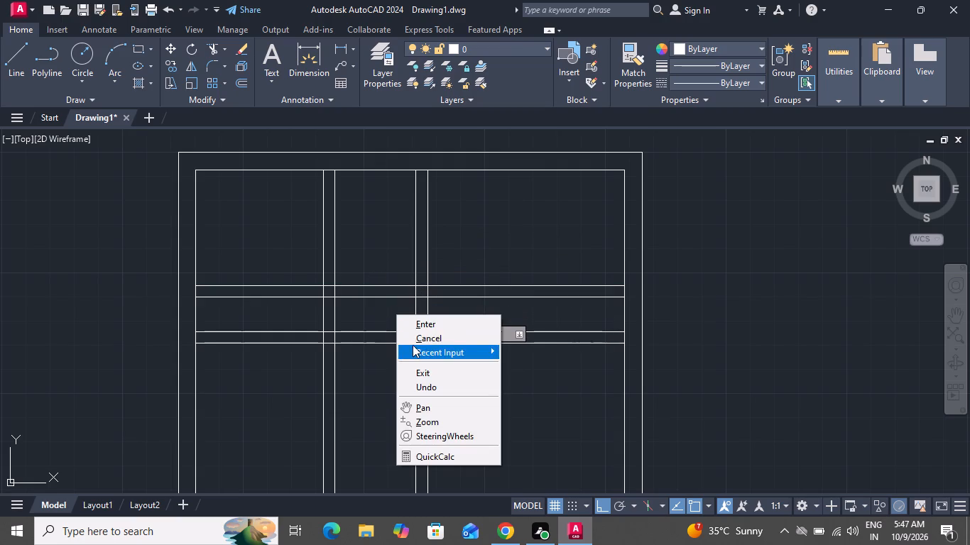
{"action": "left_click", "coordinate": [415, 334]}
Trim the horizontal partition lines right of the second vertical partition, the lower pair between the verticals, and the upper pair left of the first vertical.
{"action": "type", "text": "tr"}
{"action": "key", "text": "space"}
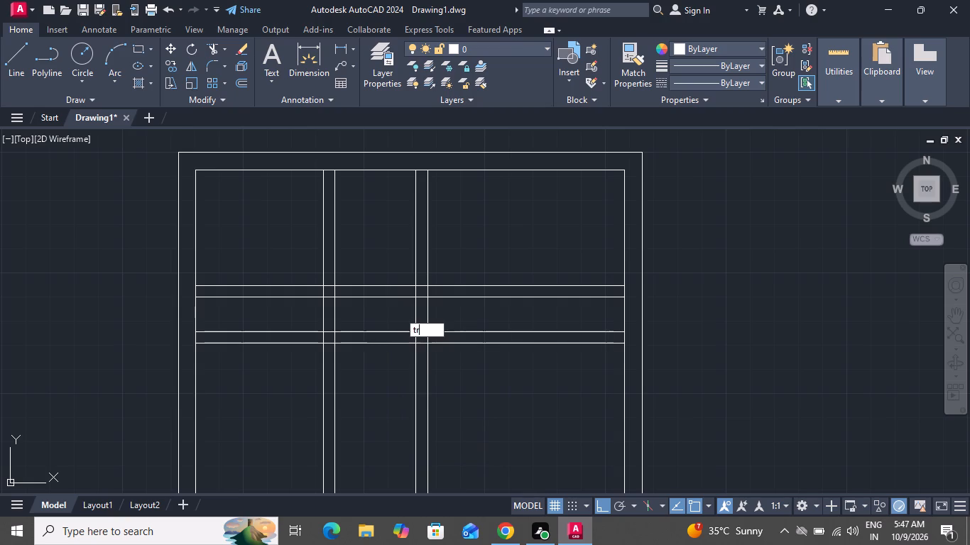
{"action": "key", "text": "space"}
{"action": "left_click", "coordinate": [500, 230]}
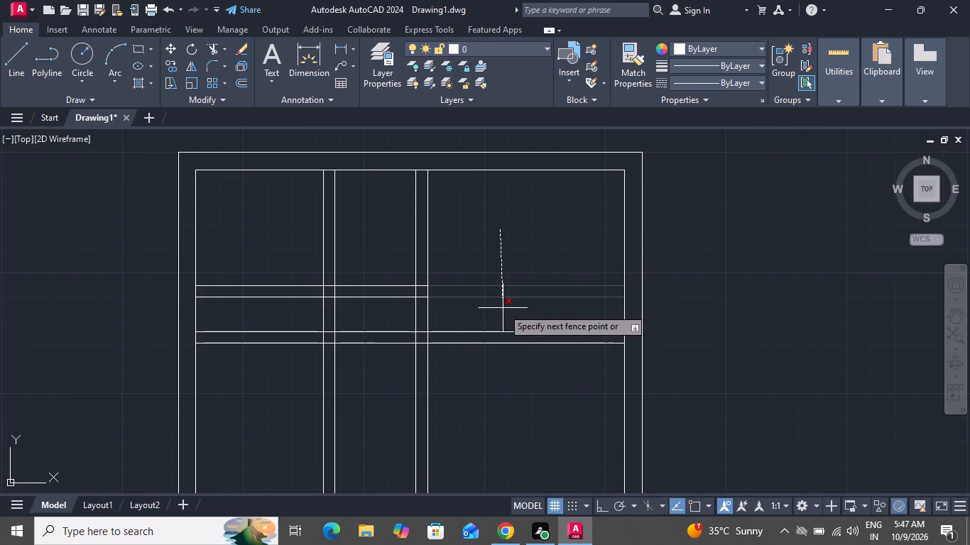
{"action": "left_click", "coordinate": [513, 417]}
{"action": "left_click", "coordinate": [371, 314]}
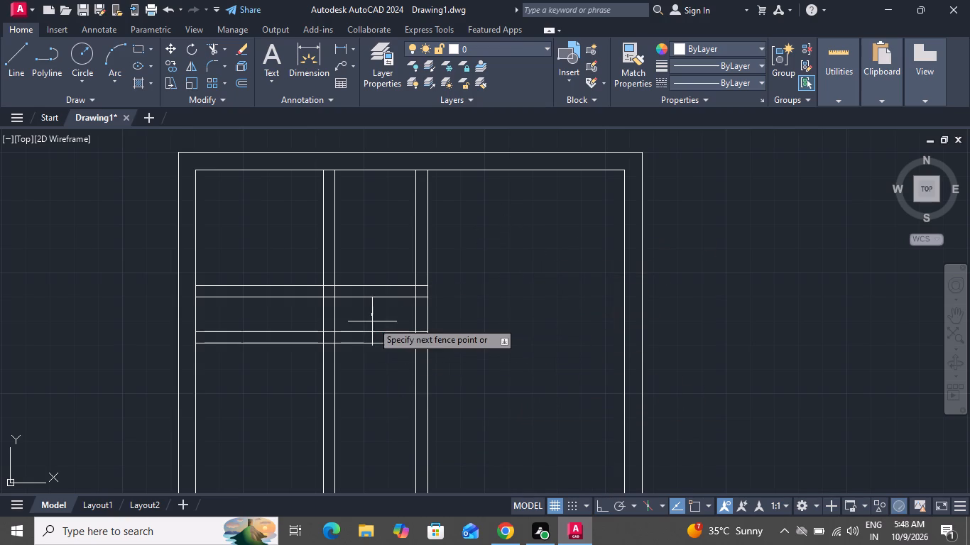
{"action": "left_click", "coordinate": [379, 372]}
{"action": "left_click_drag", "start_coordinate": [279, 255], "coordinate": [278, 276]}
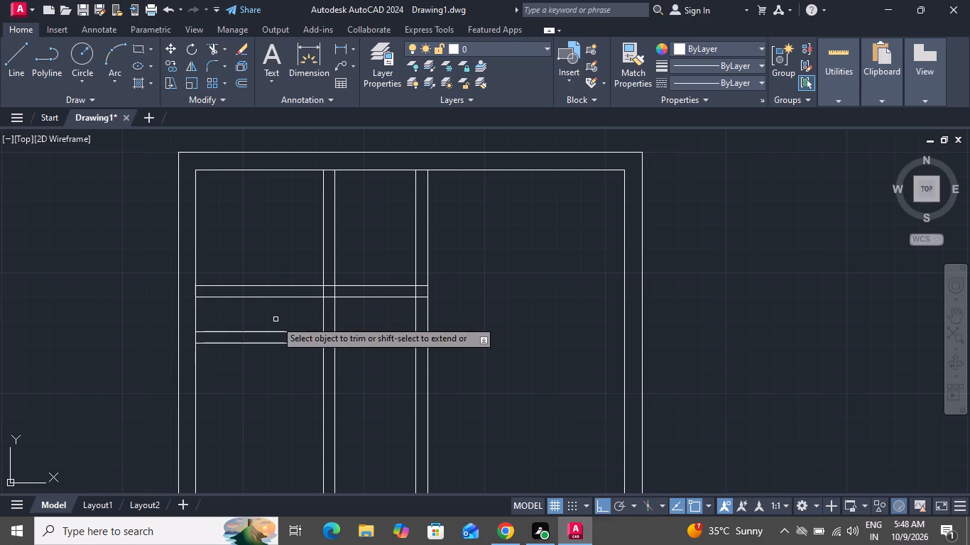
{"action": "left_click", "coordinate": [276, 311]}
{"action": "left_click", "coordinate": [295, 237]}
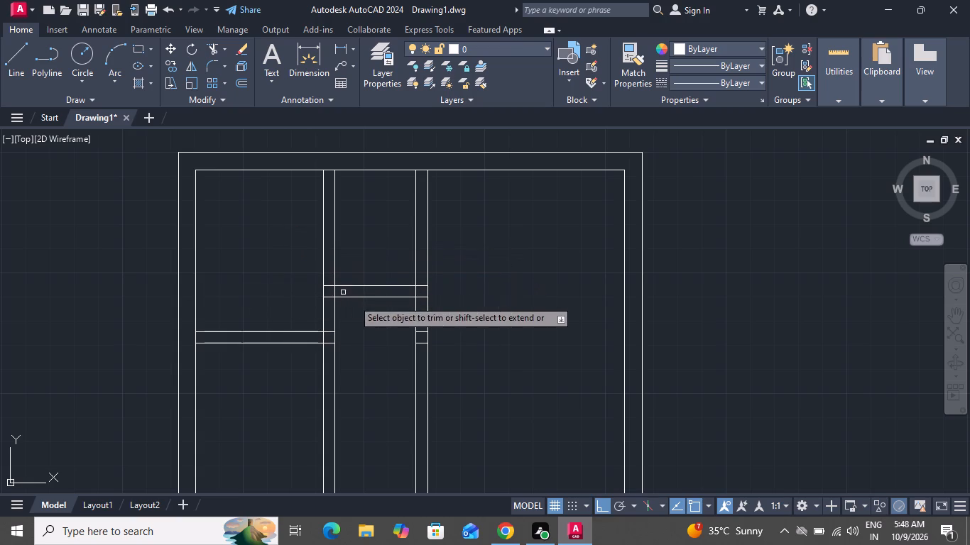
Trim the overlapping lines where the upper horizontal partition meets the first vertical partition, leaving an open T-junction.
{"action": "scroll", "coordinate": [331, 301], "scroll_direction": "up", "scroll_amount": 4}
{"action": "left_click", "coordinate": [307, 173]}
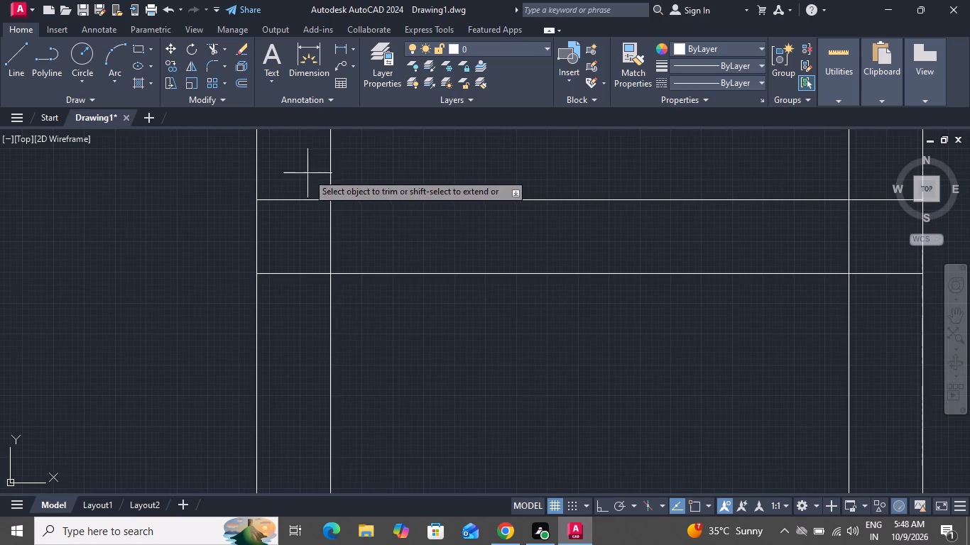
{"action": "left_click", "coordinate": [290, 324]}
{"action": "left_click_drag", "start_coordinate": [302, 248], "coordinate": [339, 247]}
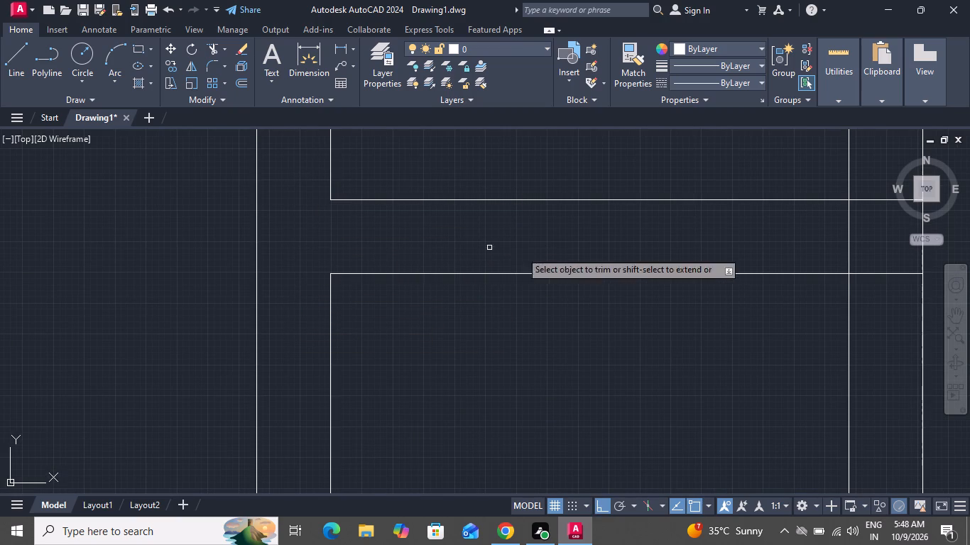
Trim the second vertical partition's junction with the upper horizontal partition open and remove the lower partition's leftover stubs inside it.
{"action": "scroll", "coordinate": [610, 270], "scroll_direction": "up", "scroll_amount": 1}
{"action": "scroll", "coordinate": [609, 271], "scroll_direction": "down", "scroll_amount": 1}
{"action": "scroll", "coordinate": [581, 275], "scroll_direction": "up", "scroll_amount": 1}
{"action": "scroll", "coordinate": [579, 276], "scroll_direction": "down", "scroll_amount": 1}
{"action": "scroll", "coordinate": [522, 284], "scroll_direction": "down", "scroll_amount": 2}
{"action": "scroll", "coordinate": [510, 294], "scroll_direction": "up", "scroll_amount": 1}
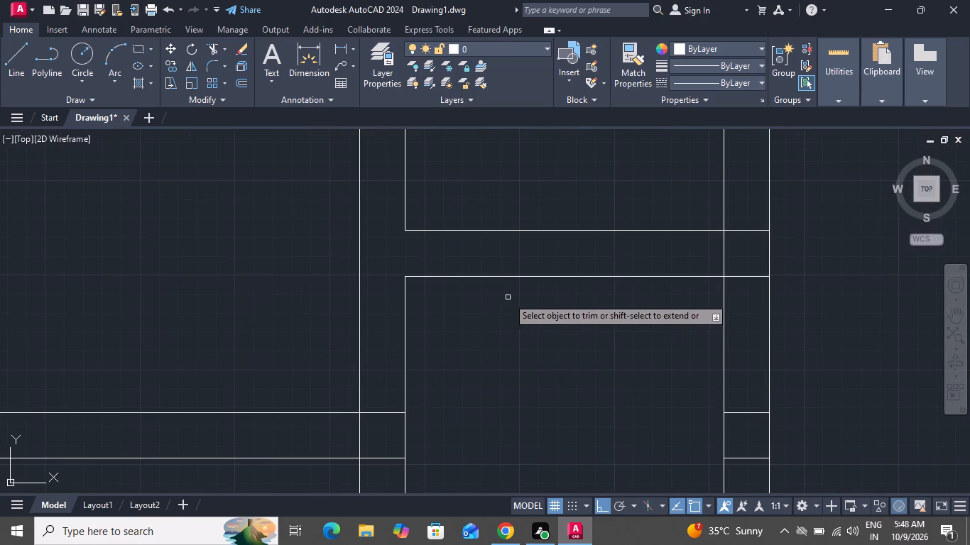
{"action": "left_click", "coordinate": [755, 199]}
{"action": "left_click", "coordinate": [756, 322]}
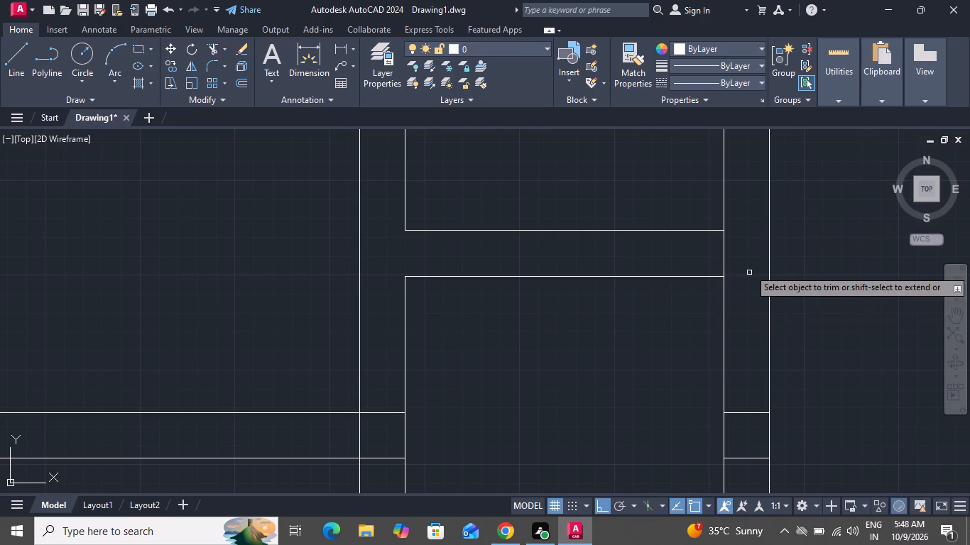
{"action": "left_click", "coordinate": [746, 250]}
{"action": "left_click", "coordinate": [690, 248]}
{"action": "left_click", "coordinate": [756, 393]}
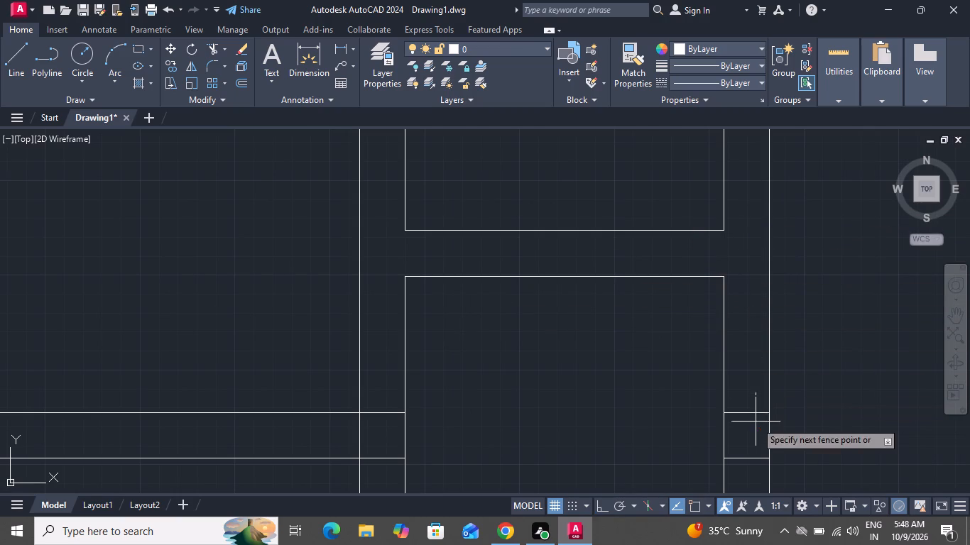
{"action": "left_click", "coordinate": [753, 470]}
Trim the overlapping lines where the lower horizontal partition meets the first vertical partition and finish trimming.
{"action": "left_click", "coordinate": [378, 385]}
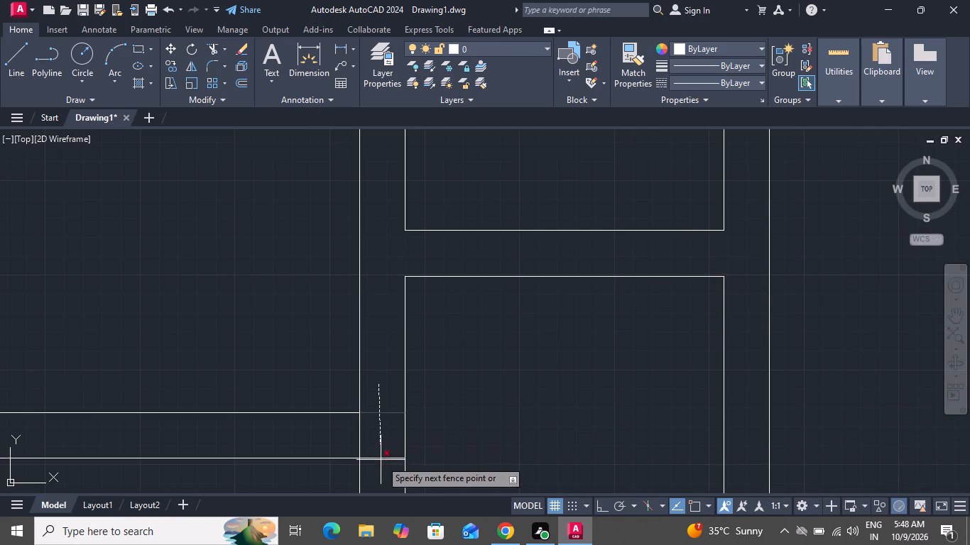
{"action": "left_click", "coordinate": [381, 487]}
{"action": "left_click", "coordinate": [389, 436]}
{"action": "left_click", "coordinate": [338, 426]}
{"action": "right_click", "coordinate": [349, 420]}
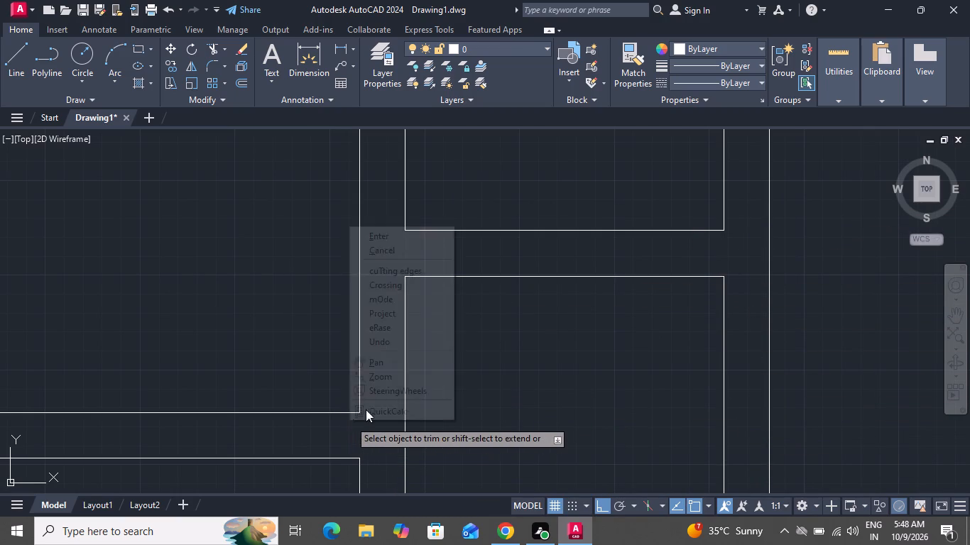
{"action": "left_click", "coordinate": [415, 247]}
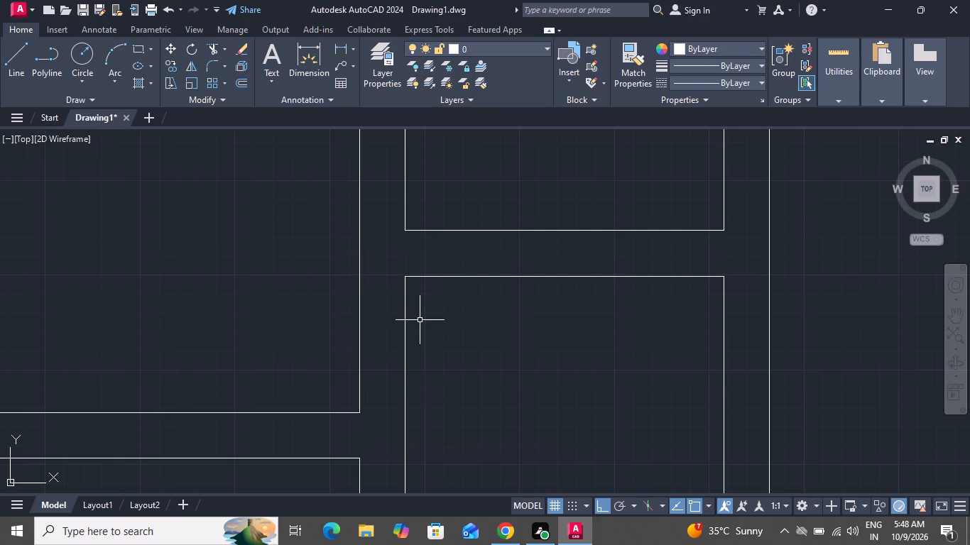
Offset the top wall's inner line 9'10" downward into the plan.
{"action": "type", "text": "o t"}
{"action": "key", "text": "space"}
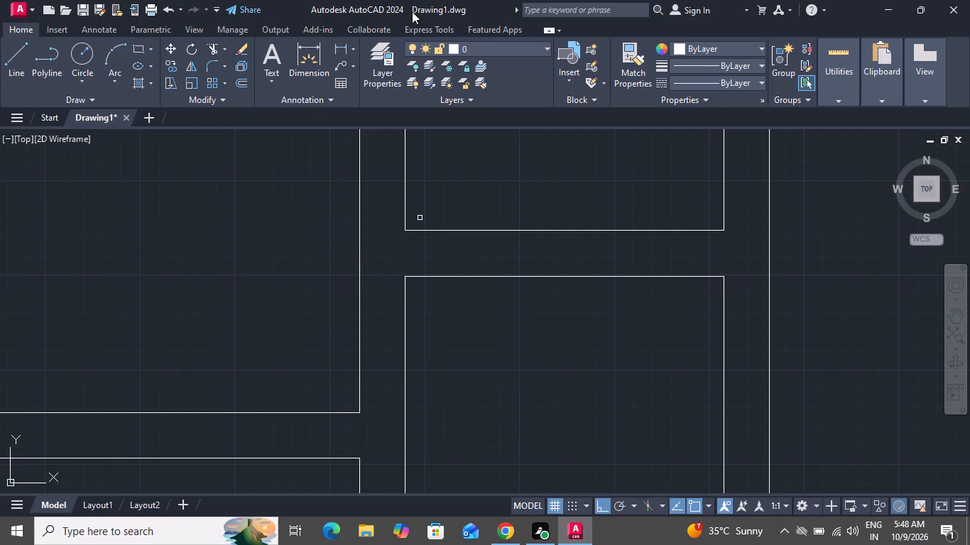
{"action": "scroll", "coordinate": [213, 139], "scroll_direction": "down", "scroll_amount": 1}
{"action": "scroll", "coordinate": [205, 231], "scroll_direction": "down", "scroll_amount": 2}
{"action": "scroll", "coordinate": [165, 321], "scroll_direction": "up", "scroll_amount": 1}
{"action": "scroll", "coordinate": [167, 325], "scroll_direction": "down", "scroll_amount": 2}
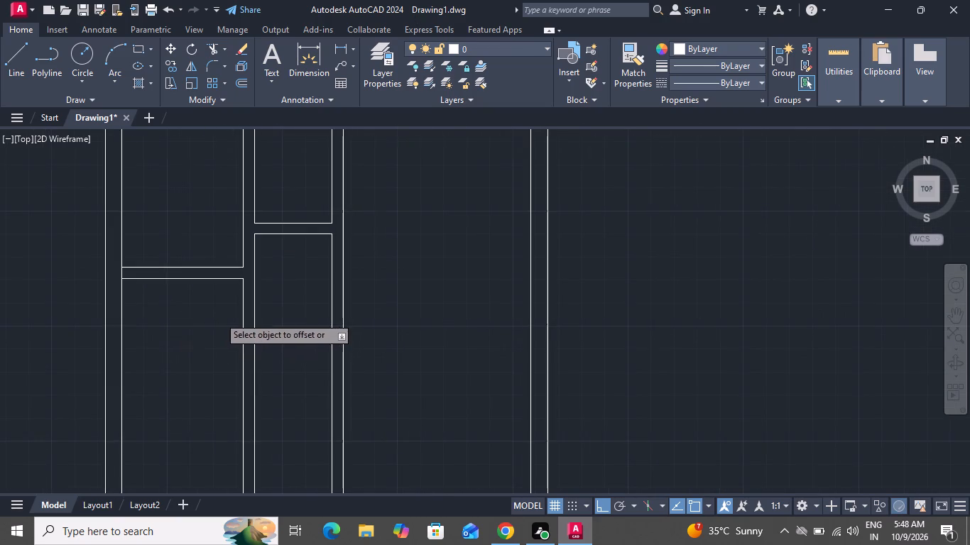
{"action": "scroll", "coordinate": [219, 316], "scroll_direction": "down", "scroll_amount": 1}
{"action": "scroll", "coordinate": [293, 233], "scroll_direction": "up", "scroll_amount": 4}
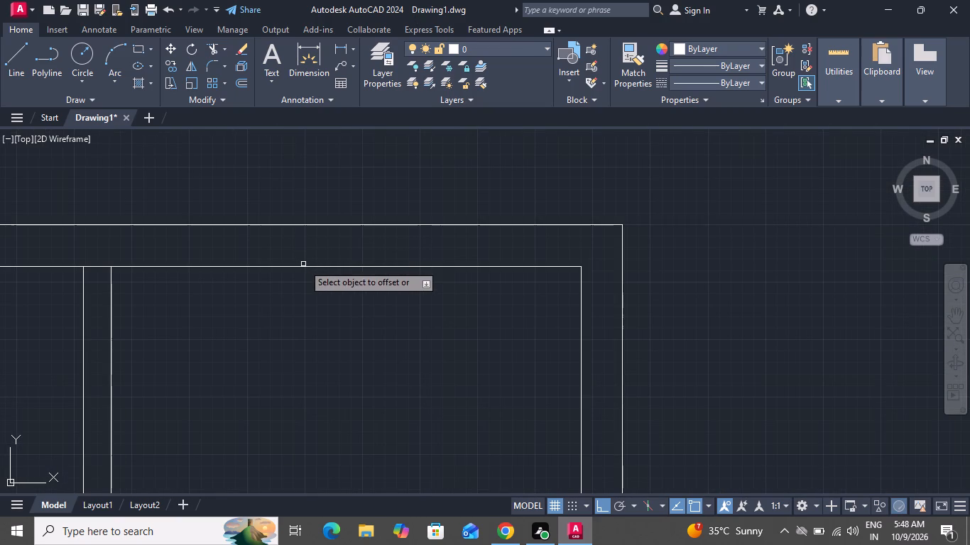
{"action": "left_click_drag", "start_coordinate": [303, 265], "coordinate": [306, 274]}
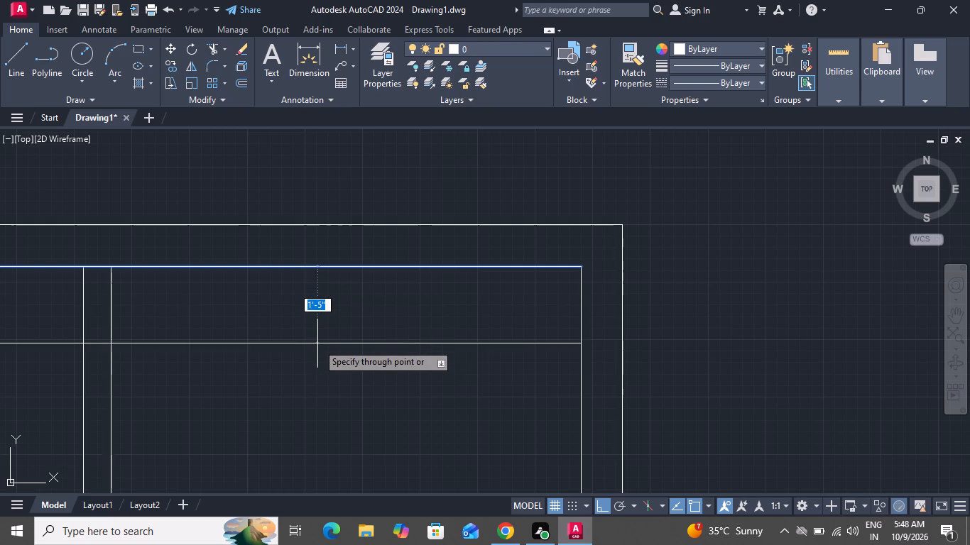
{"action": "key", "text": "1"}
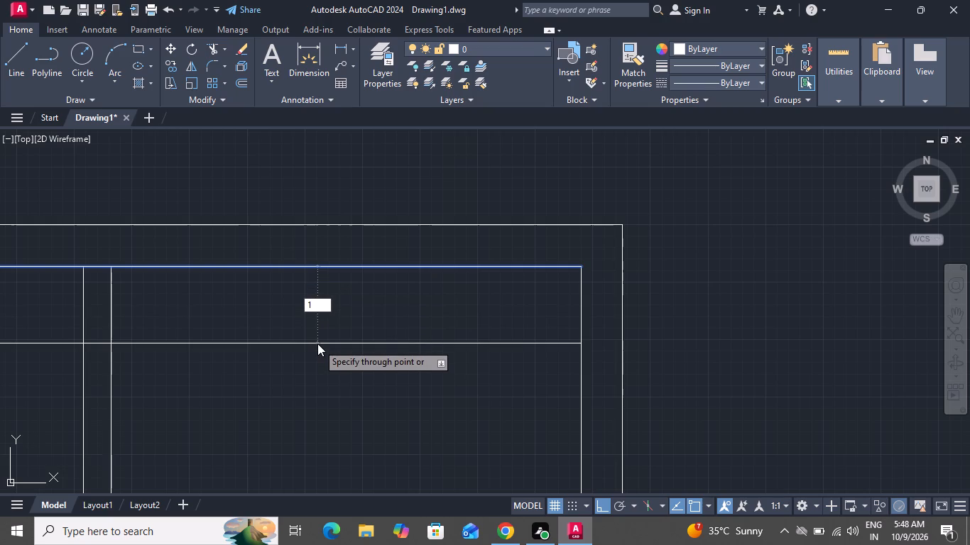
{"action": "key", "text": "BackSpace"}
{"action": "type", "text": "9'"}
{"action": "key", "text": "1"}
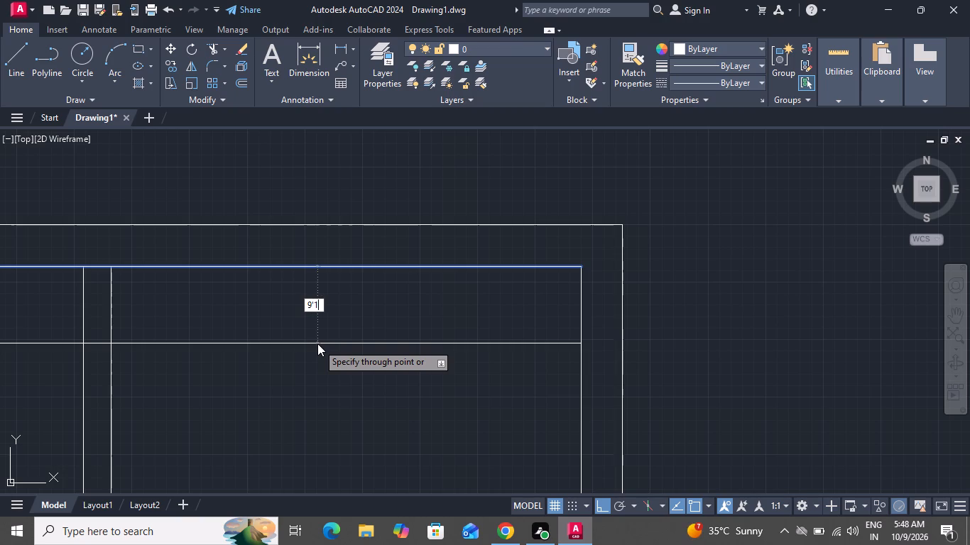
{"action": "key", "text": "0"}
{"action": "key", "text": "shift+quotedbl"}
{"action": "key", "text": "Return"}
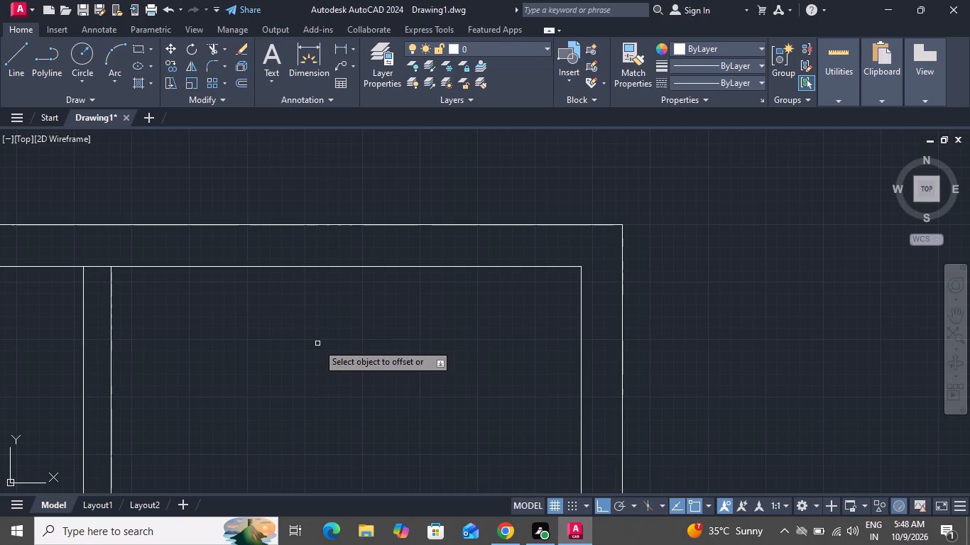
Offset the new horizontal line 6" downward to form the partition's second face, and finish offsetting.
{"action": "scroll", "coordinate": [326, 323], "scroll_direction": "up", "scroll_amount": 1}
{"action": "scroll", "coordinate": [326, 323], "scroll_direction": "down", "scroll_amount": 3}
{"action": "scroll", "coordinate": [337, 309], "scroll_direction": "up", "scroll_amount": 1}
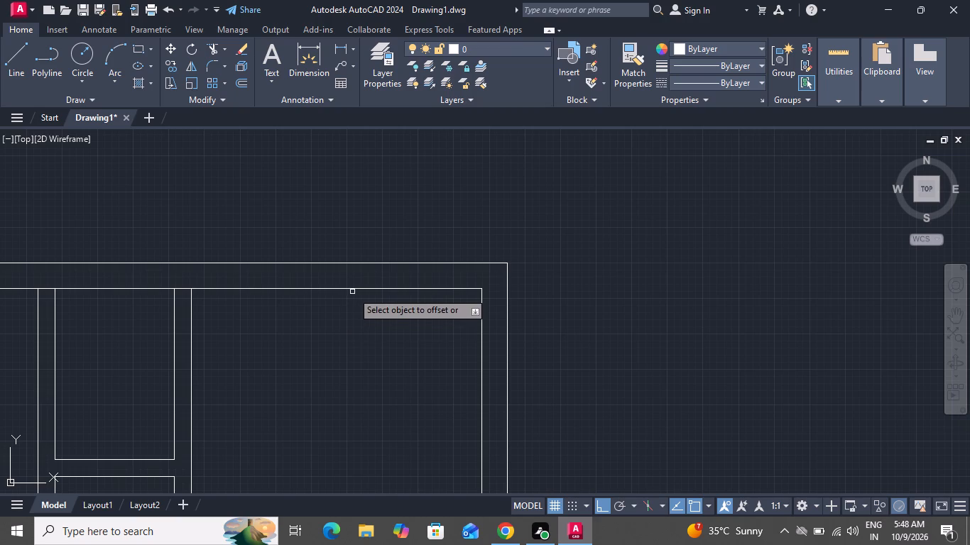
{"action": "scroll", "coordinate": [352, 296], "scroll_direction": "down", "scroll_amount": 1}
{"action": "scroll", "coordinate": [352, 298], "scroll_direction": "up", "scroll_amount": 1}
{"action": "scroll", "coordinate": [354, 301], "scroll_direction": "down", "scroll_amount": 1}
{"action": "scroll", "coordinate": [361, 319], "scroll_direction": "up", "scroll_amount": 1}
{"action": "scroll", "coordinate": [380, 346], "scroll_direction": "down", "scroll_amount": 3}
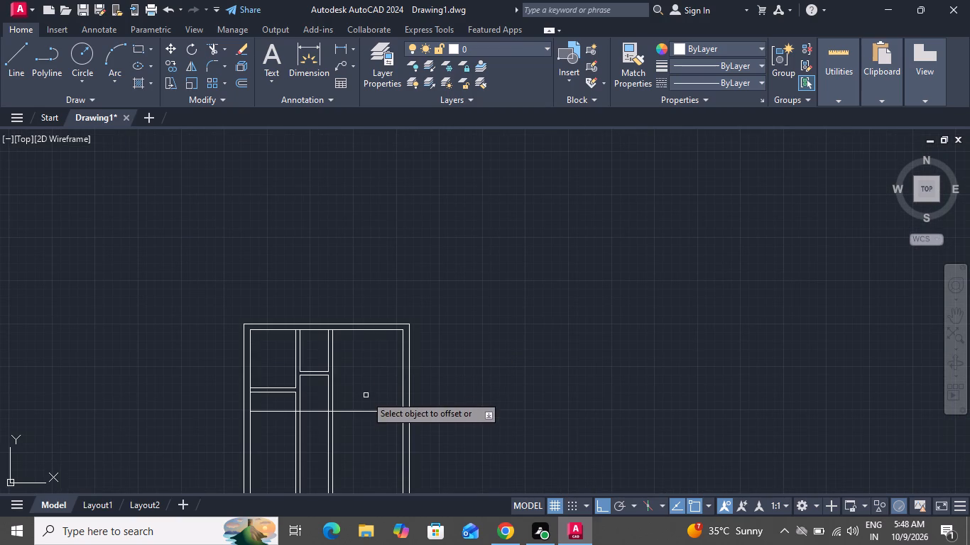
{"action": "left_click", "coordinate": [369, 408]}
{"action": "left_click", "coordinate": [369, 413]}
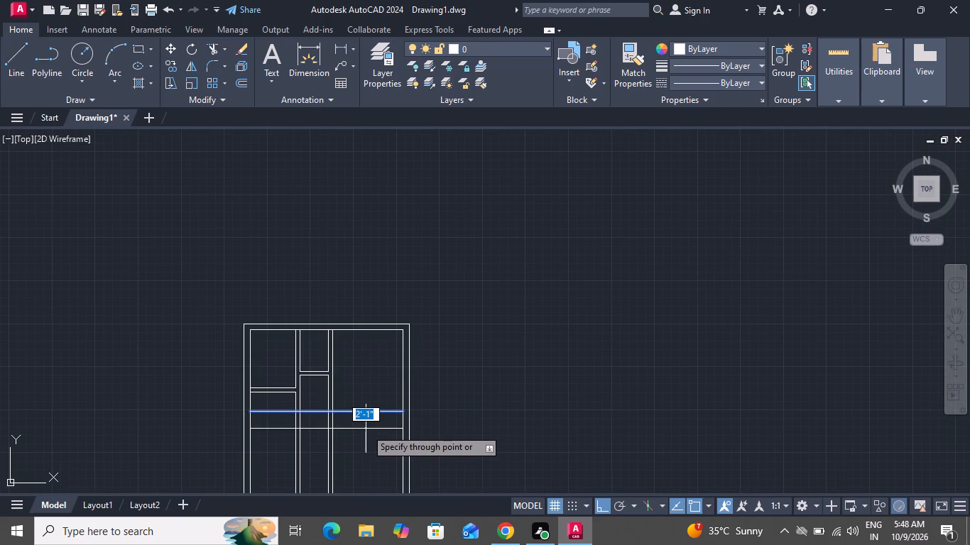
{"action": "key", "text": "6"}
{"action": "key", "text": "shift+quotedbl"}
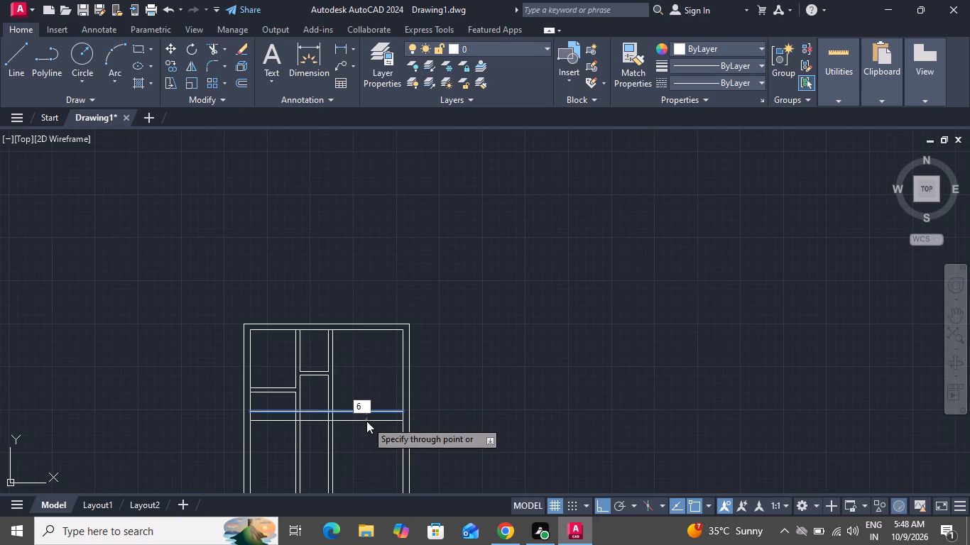
{"action": "key", "text": "Return"}
{"action": "scroll", "coordinate": [287, 441], "scroll_direction": "up", "scroll_amount": 3}
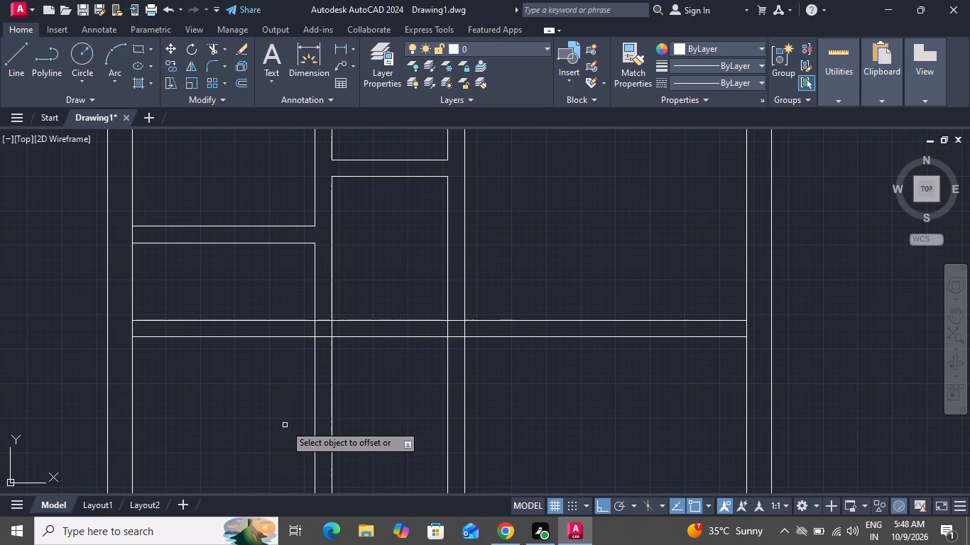
{"action": "right_click", "coordinate": [366, 380]}
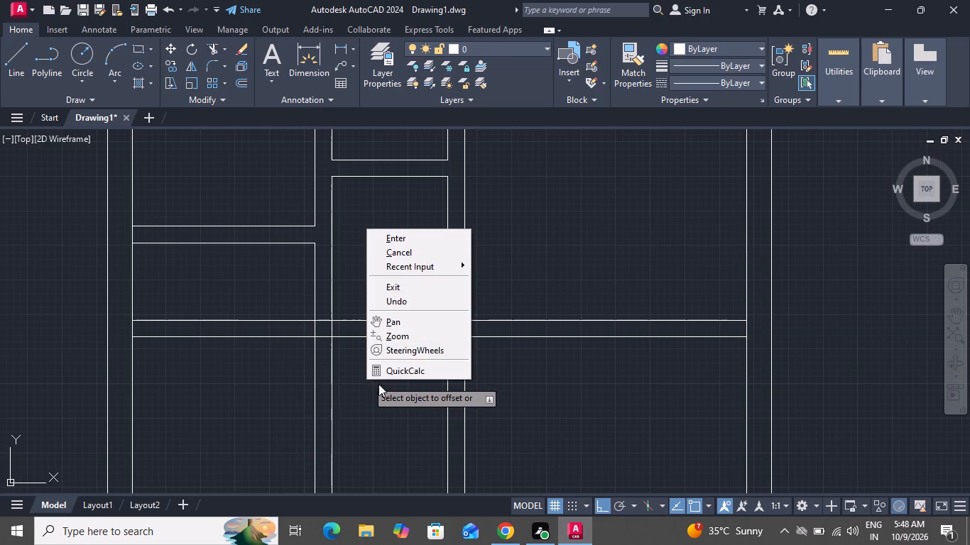
{"action": "left_click", "coordinate": [402, 252]}
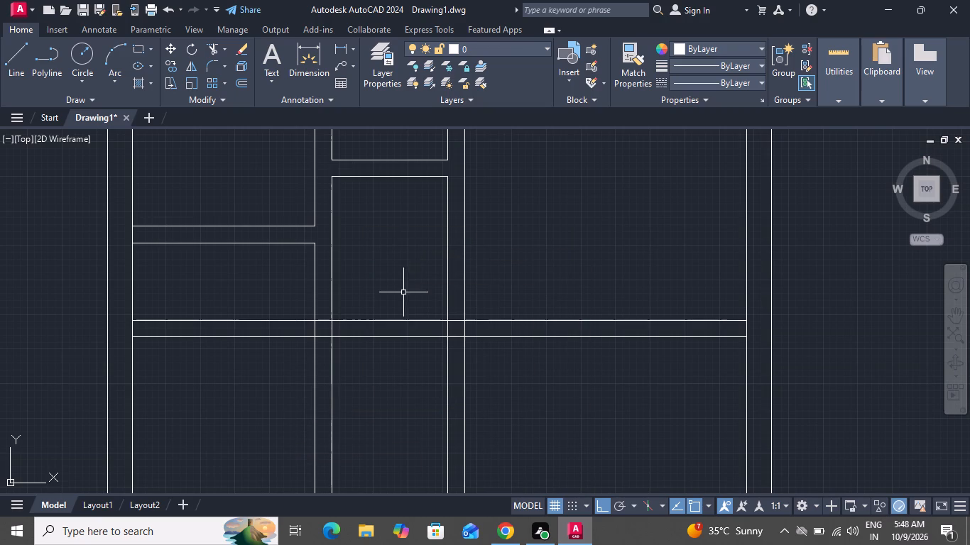
Trim away the lines of both vertical partitions below the new full-width horizontal partition.
{"action": "type", "text": "tr"}
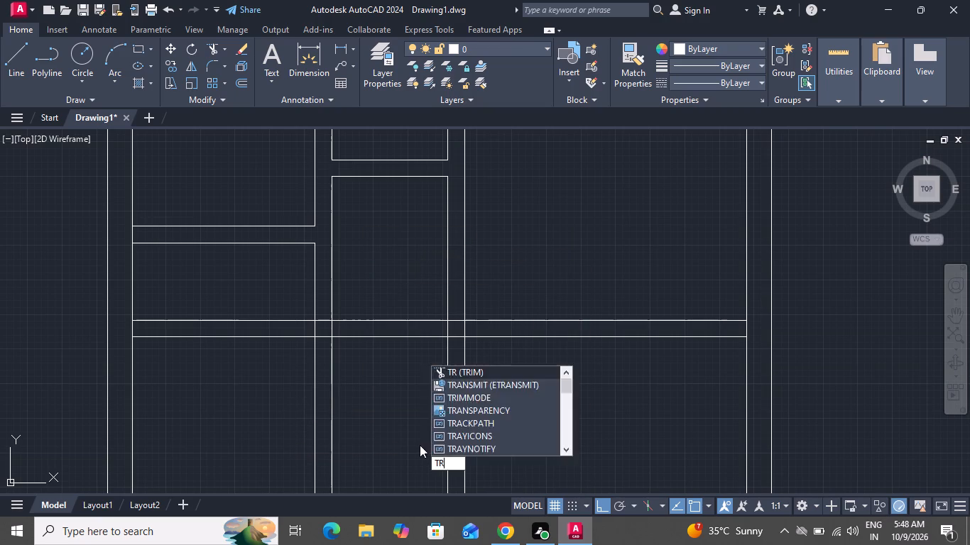
{"action": "key", "text": "space"}
{"action": "key", "text": "space"}
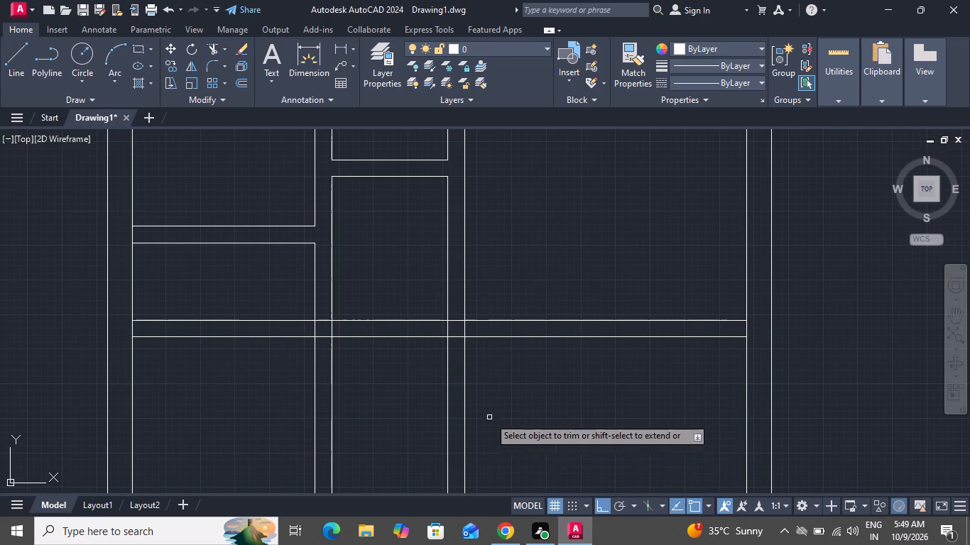
{"action": "left_click_drag", "start_coordinate": [493, 406], "coordinate": [474, 397]}
{"action": "left_click", "coordinate": [288, 368]}
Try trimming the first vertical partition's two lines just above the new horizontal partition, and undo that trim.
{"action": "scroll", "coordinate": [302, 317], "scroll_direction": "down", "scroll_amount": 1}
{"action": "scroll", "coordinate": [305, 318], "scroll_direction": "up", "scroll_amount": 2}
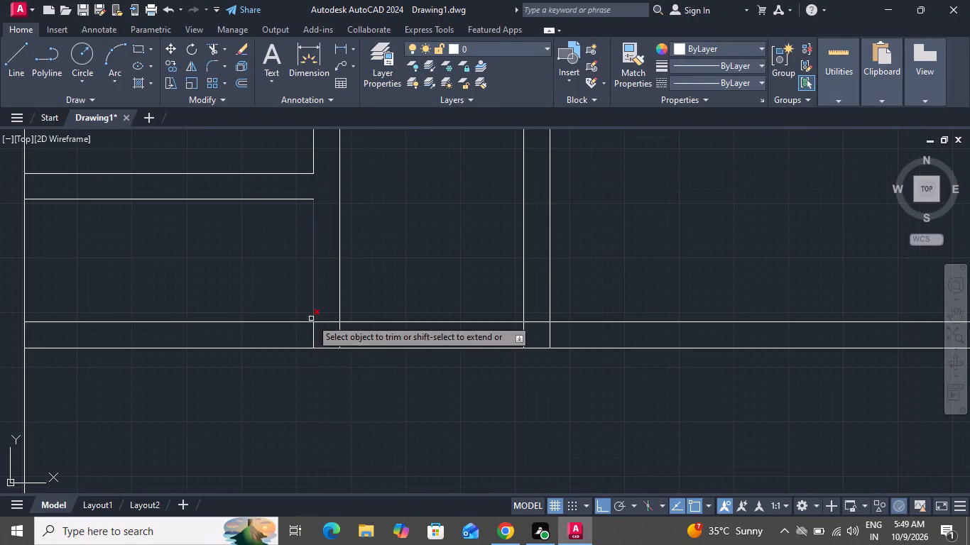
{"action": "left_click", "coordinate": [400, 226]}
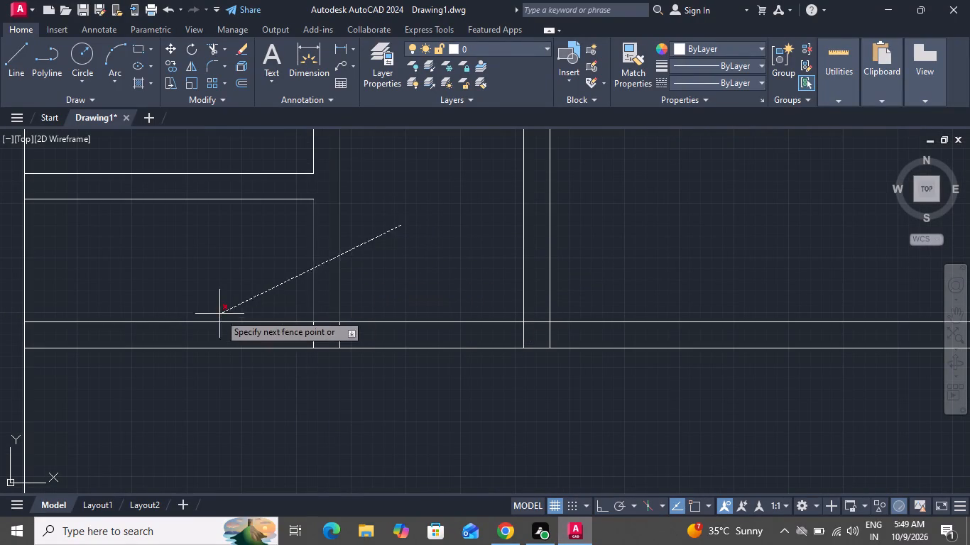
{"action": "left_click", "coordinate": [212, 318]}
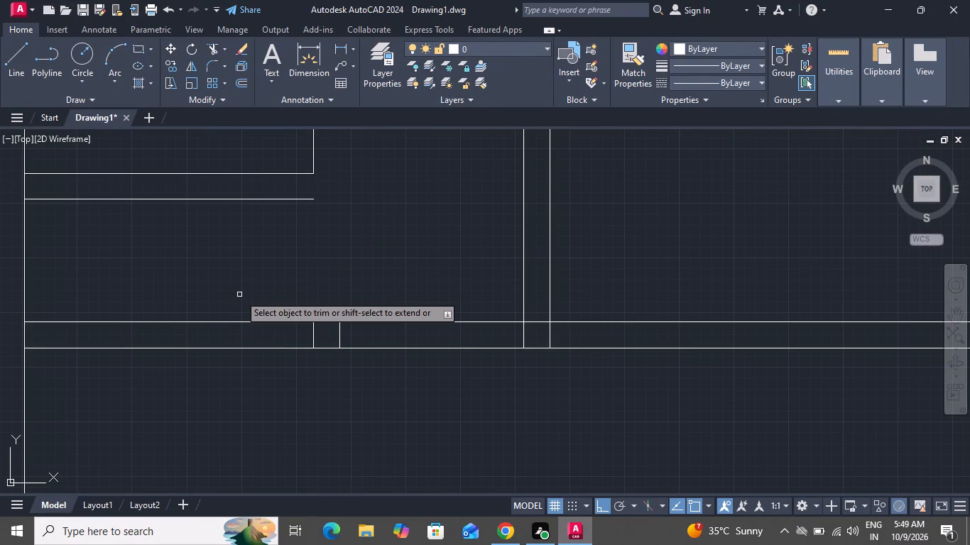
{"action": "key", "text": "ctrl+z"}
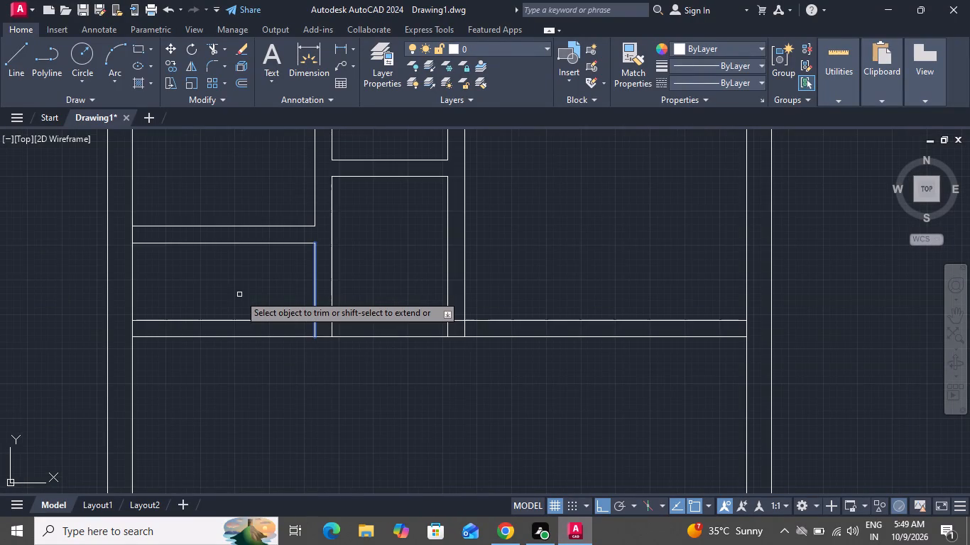
Trim away the new horizontal partition's two lines between the vertical partitions and finish trimming.
{"action": "scroll", "coordinate": [260, 321], "scroll_direction": "down", "scroll_amount": 1}
{"action": "left_click", "coordinate": [328, 299]}
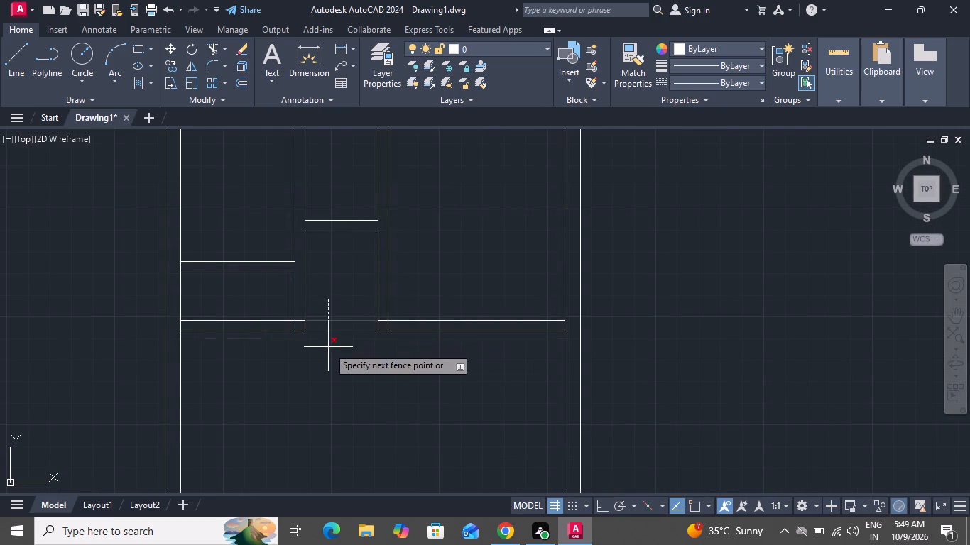
{"action": "left_click", "coordinate": [328, 347]}
{"action": "right_click", "coordinate": [352, 294]}
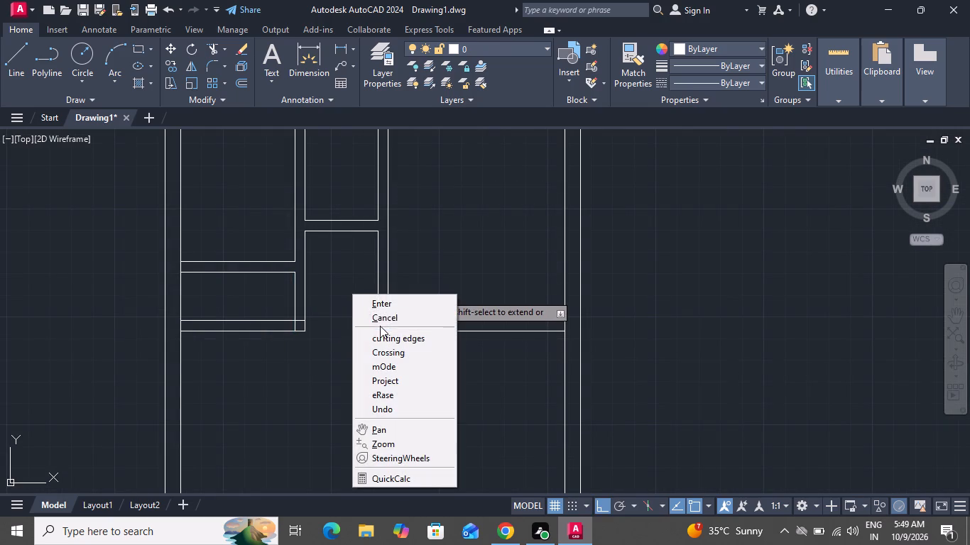
{"action": "left_click", "coordinate": [380, 317]}
Extend the lower lines of the upper-left and middle rooms' bottom partitions to the far faces of their adjoining vertical partitions.
{"action": "key", "text": "e"}
{"action": "key", "text": "x"}
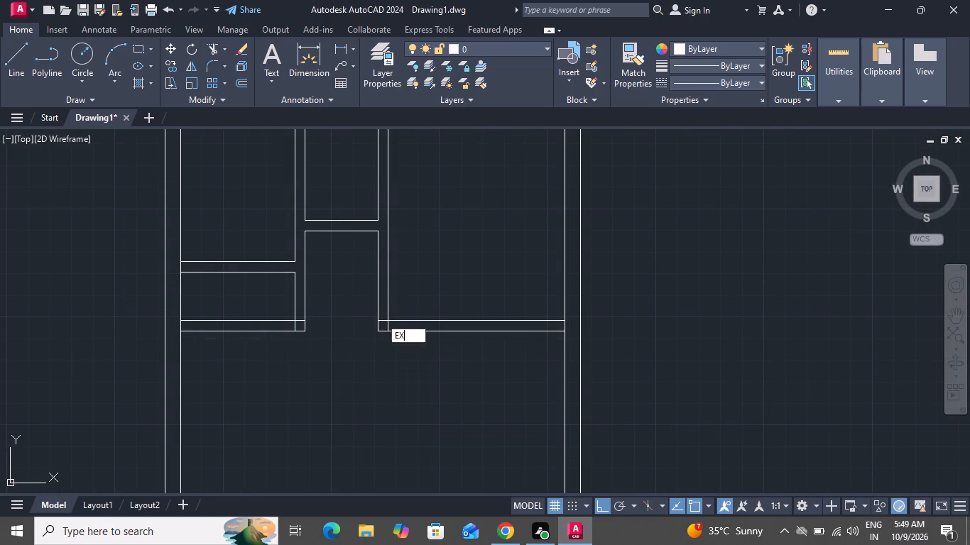
{"action": "key", "text": "space"}
{"action": "key", "text": "space"}
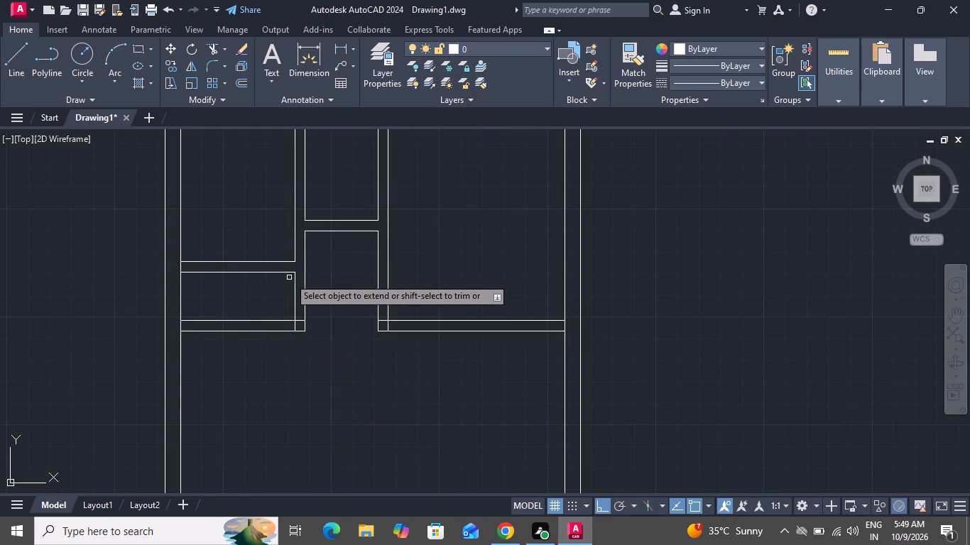
{"action": "left_click", "coordinate": [286, 272]}
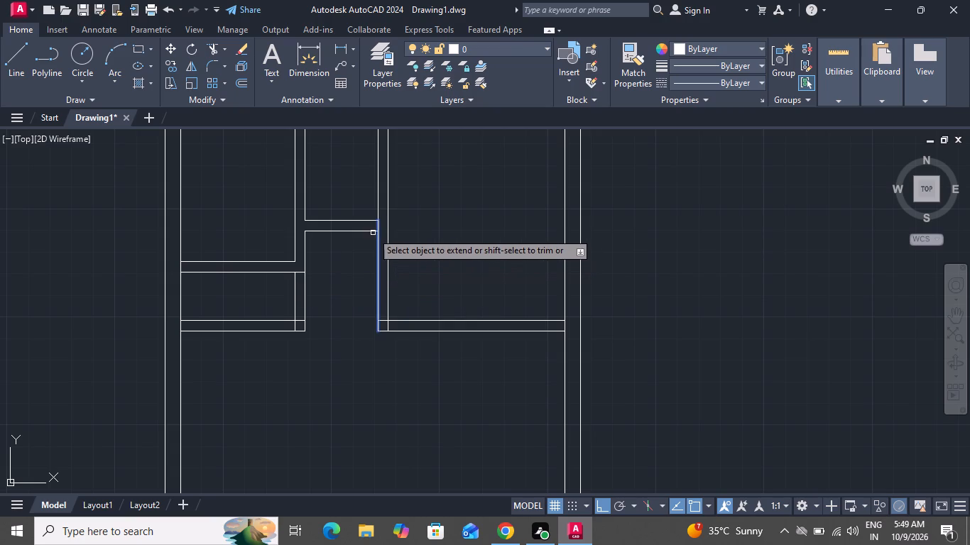
{"action": "left_click", "coordinate": [371, 232]}
{"action": "right_click", "coordinate": [349, 294]}
{"action": "left_click", "coordinate": [384, 316]}
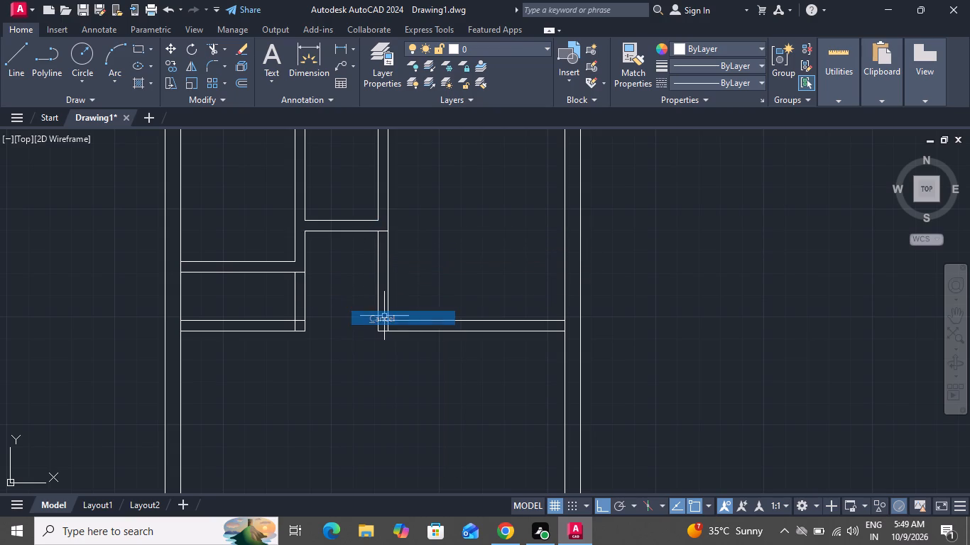
Trim away the first vertical partition below the upper-left room and the new horizontal partition's lines to its left.
{"action": "type", "text": "tr"}
{"action": "key", "text": "space"}
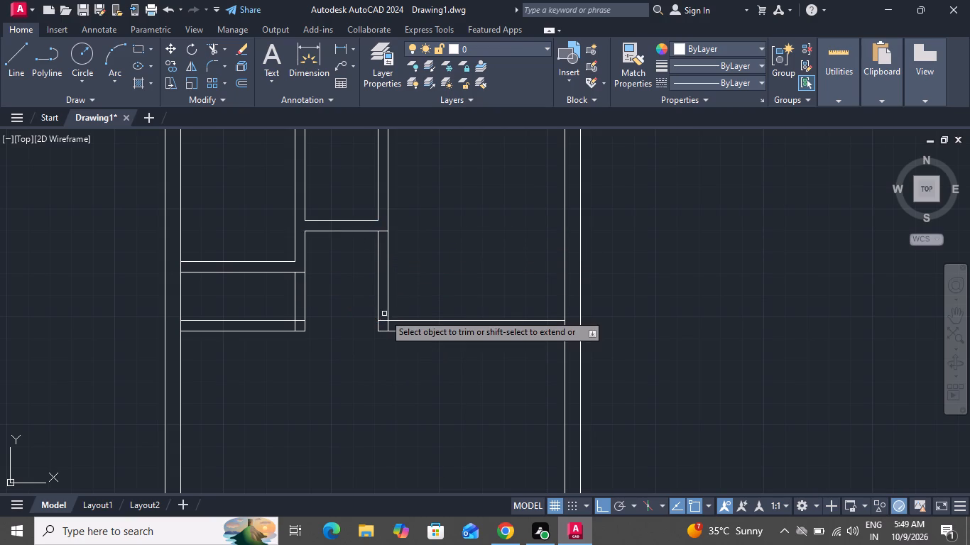
{"action": "key", "text": "space"}
{"action": "left_click", "coordinate": [407, 287]}
{"action": "left_click", "coordinate": [414, 275]}
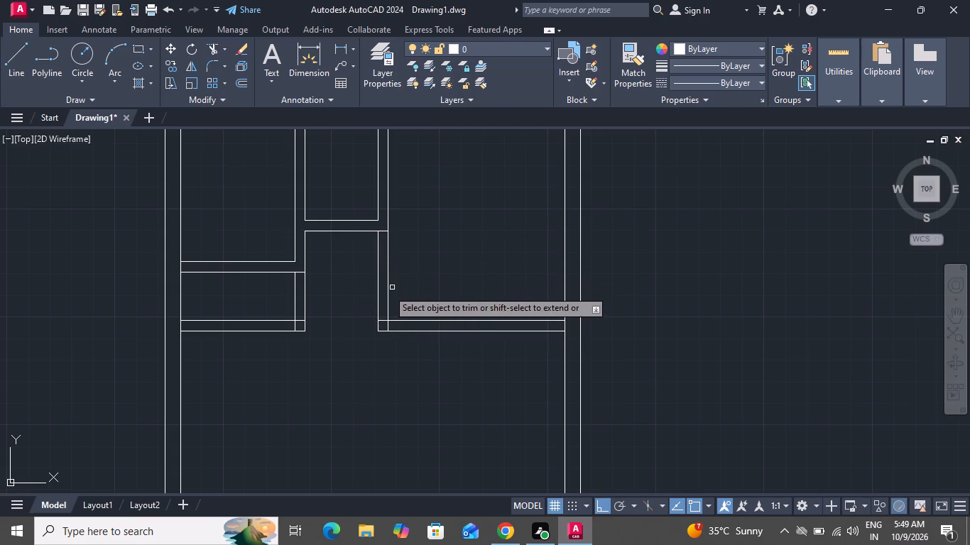
{"action": "left_click", "coordinate": [322, 302]}
{"action": "left_click", "coordinate": [224, 333]}
Remove the leftover line pieces where the first vertical partition crossed the new horizontal partition, and finish trimming.
{"action": "left_click", "coordinate": [237, 316]}
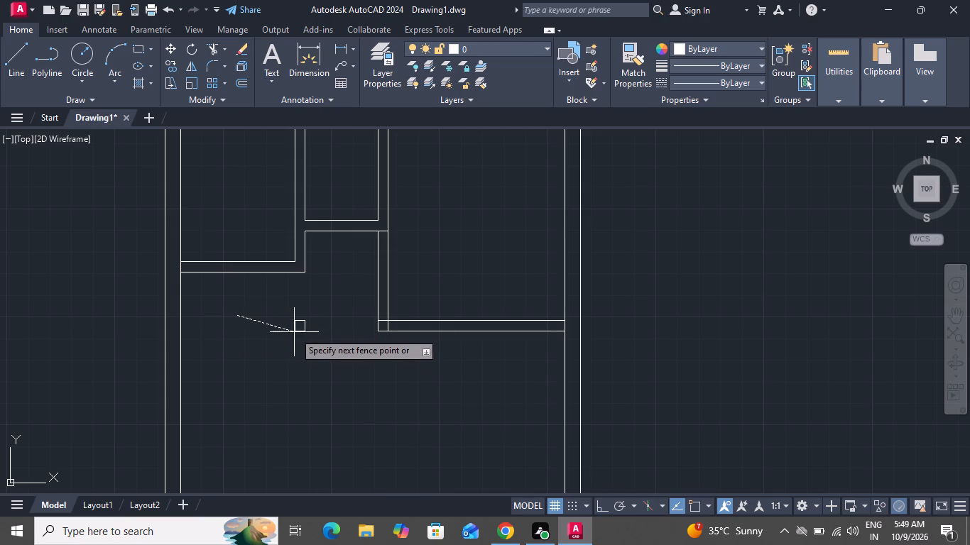
{"action": "left_click", "coordinate": [315, 332]}
{"action": "scroll", "coordinate": [293, 321], "scroll_direction": "down", "scroll_amount": 1}
{"action": "scroll", "coordinate": [293, 321], "scroll_direction": "up", "scroll_amount": 1}
{"action": "scroll", "coordinate": [293, 321], "scroll_direction": "down", "scroll_amount": 1}
{"action": "left_click_drag", "start_coordinate": [301, 305], "coordinate": [303, 312]}
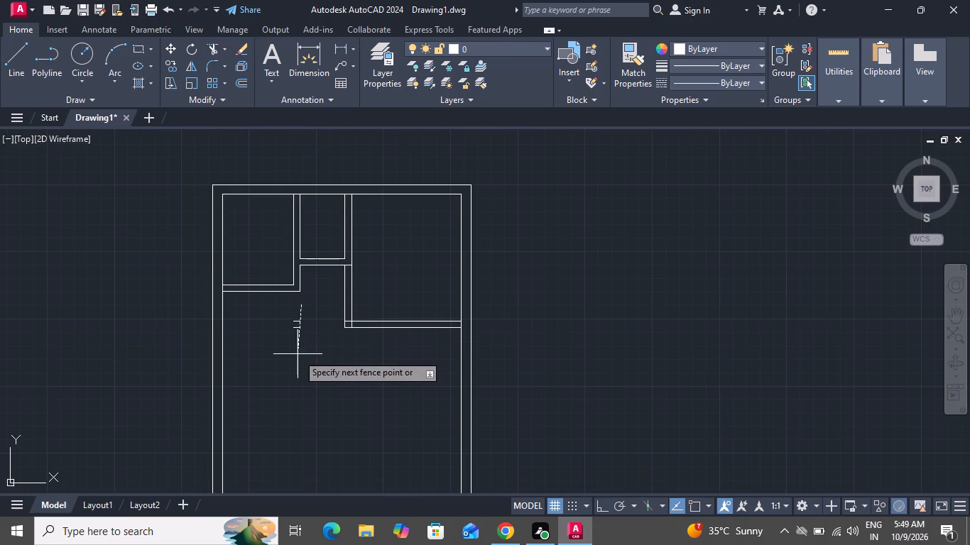
{"action": "left_click", "coordinate": [298, 354]}
{"action": "left_click_drag", "start_coordinate": [298, 344], "coordinate": [297, 338]}
{"action": "left_click", "coordinate": [298, 312]}
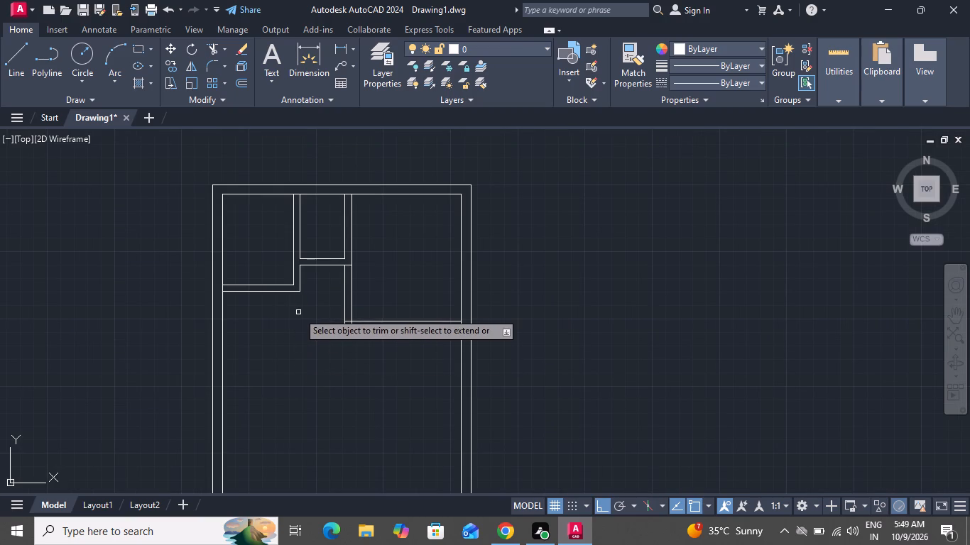
{"action": "right_click", "coordinate": [300, 312]}
{"action": "left_click", "coordinate": [326, 331]}
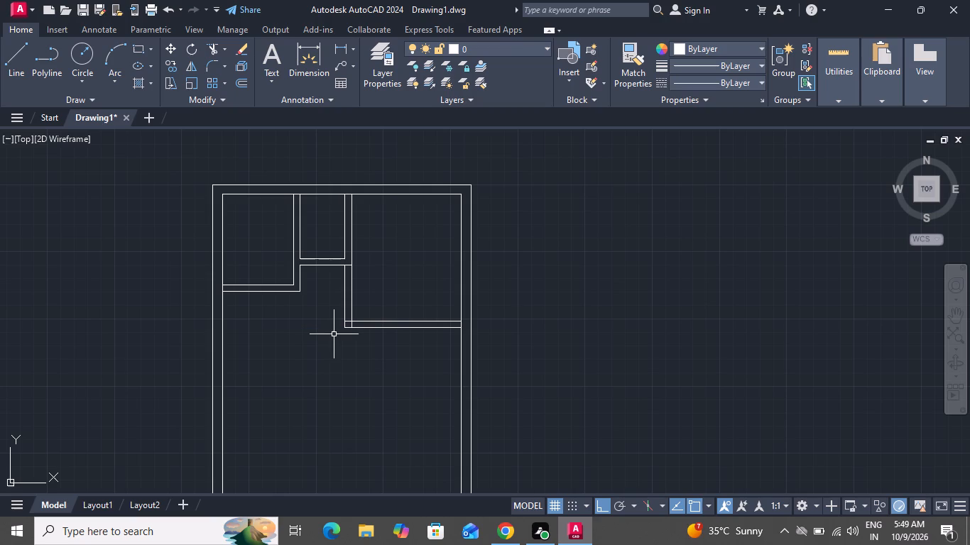
Offset the left outer wall's inner line 9'4" into the plan.
{"action": "type", "text": "o"}
{"action": "key", "text": "space"}
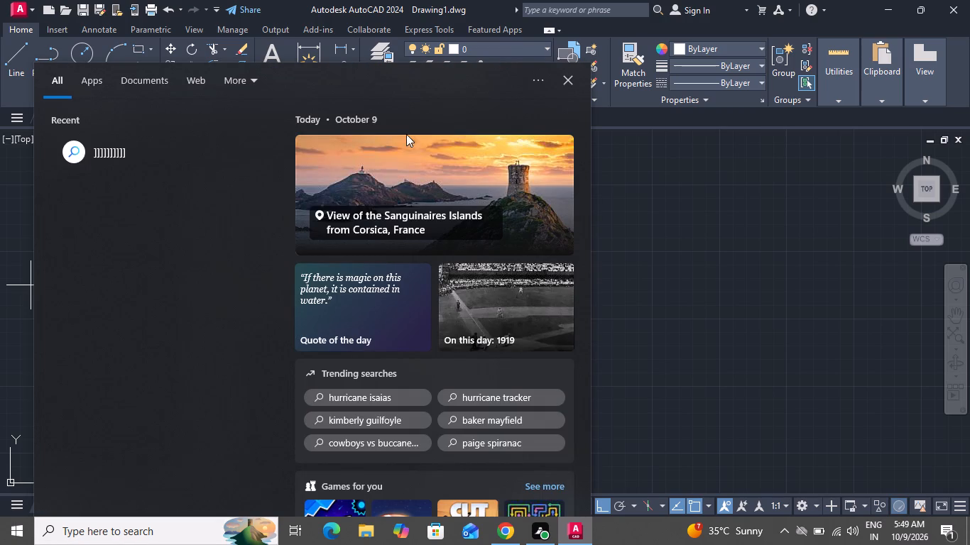
{"action": "left_click", "coordinate": [567, 83]}
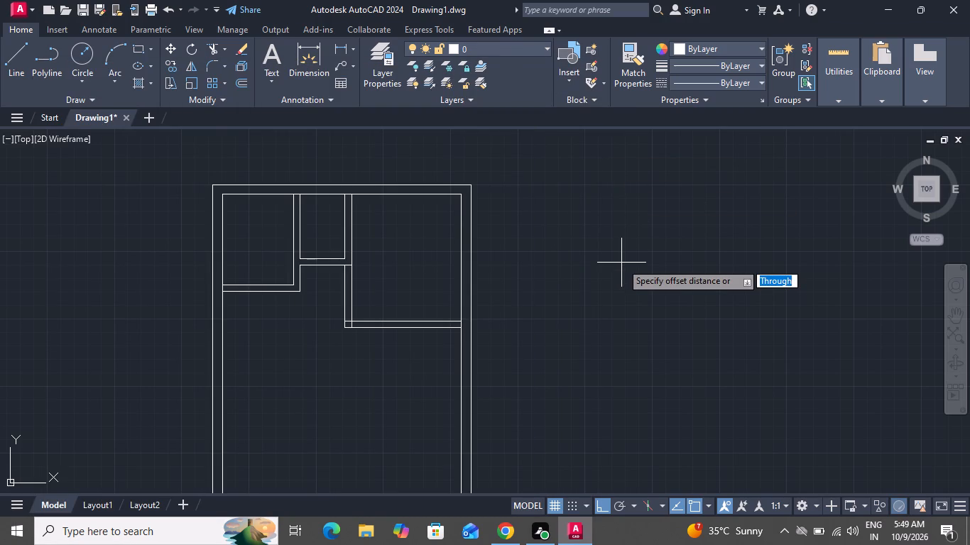
{"action": "type", "text": "t"}
{"action": "key", "text": "space"}
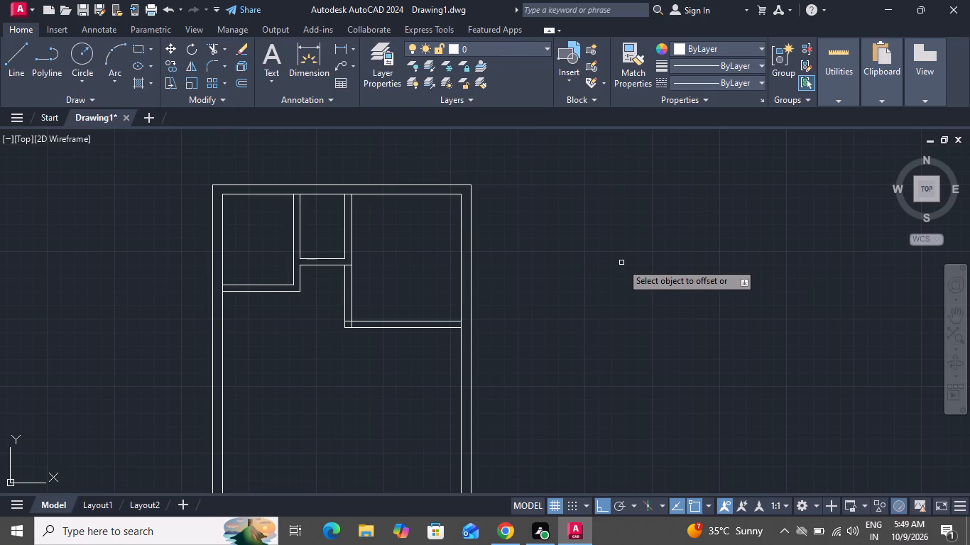
{"action": "left_click", "coordinate": [223, 360]}
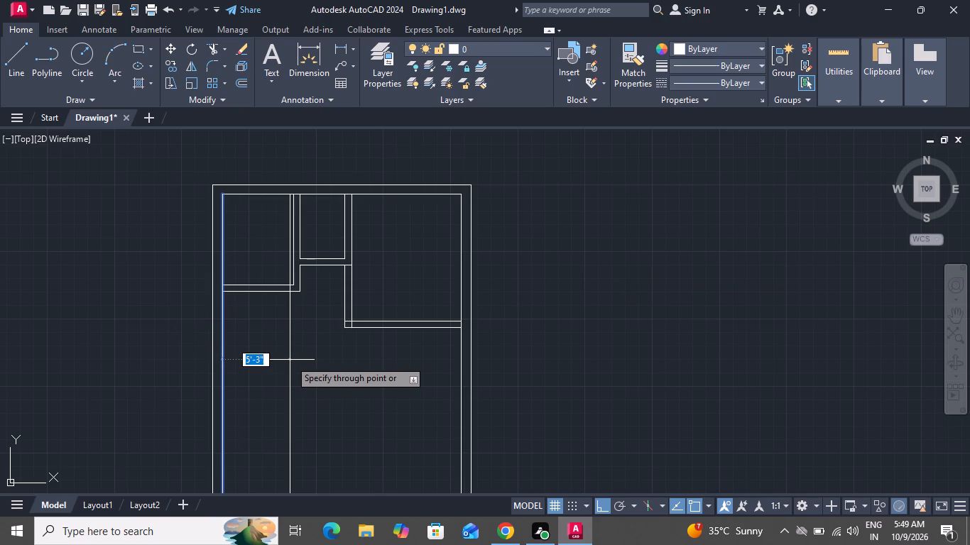
{"action": "key", "text": "9"}
{"action": "key", "text": "apostrophe"}
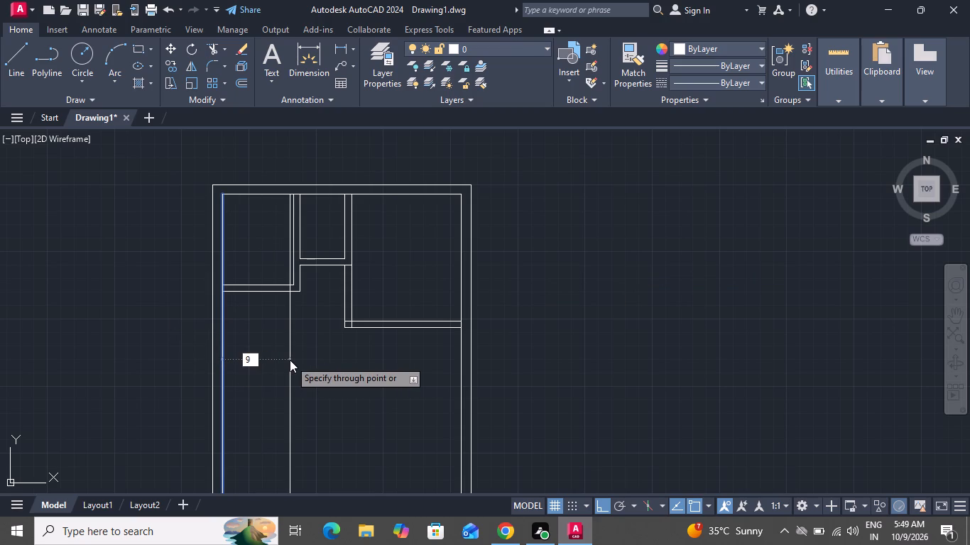
{"action": "key", "text": "4"}
{"action": "key", "text": "shift+quotedbl"}
{"action": "key", "text": "Return"}
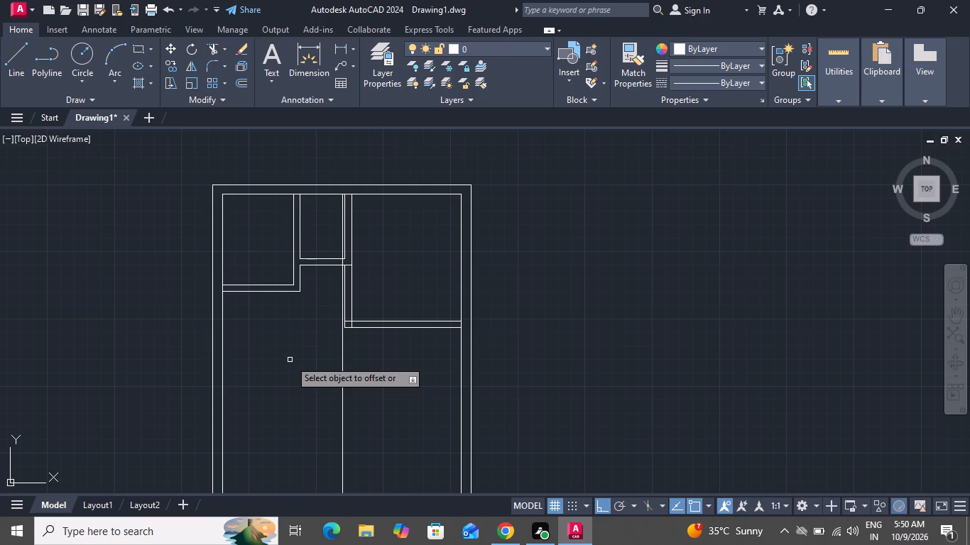
Offset the new vertical line 6" toward the right wall to form a full-height partition.
{"action": "left_click", "coordinate": [344, 377]}
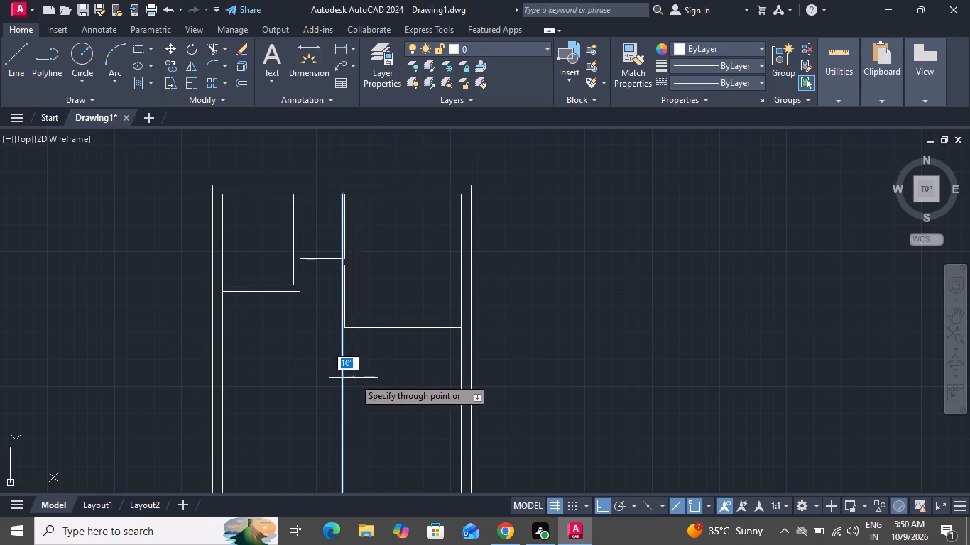
{"action": "key", "text": "6"}
{"action": "key", "text": "shift+quotedbl"}
{"action": "key", "text": "Return"}
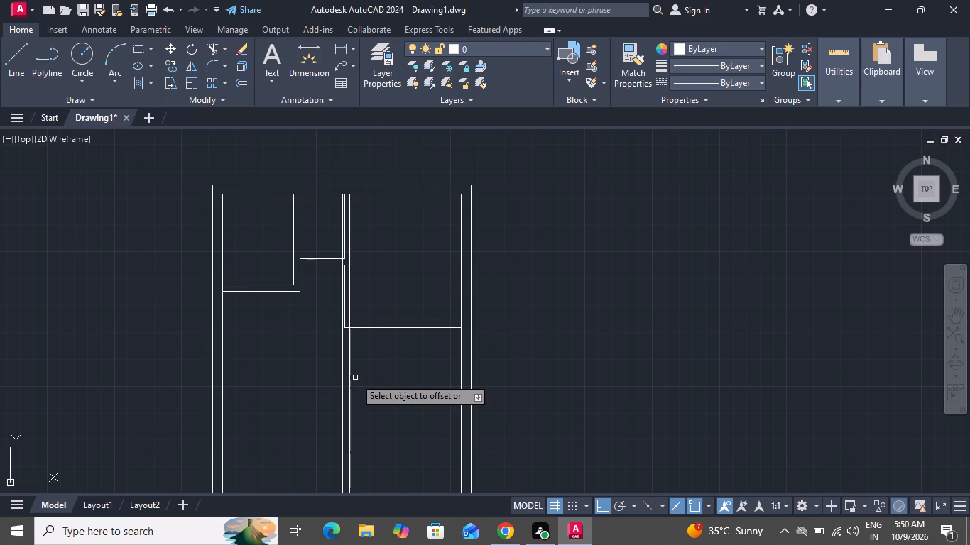
Offset the lower line of the upper-left room's bottom partition 15'9" downward.
{"action": "left_click", "coordinate": [276, 294]}
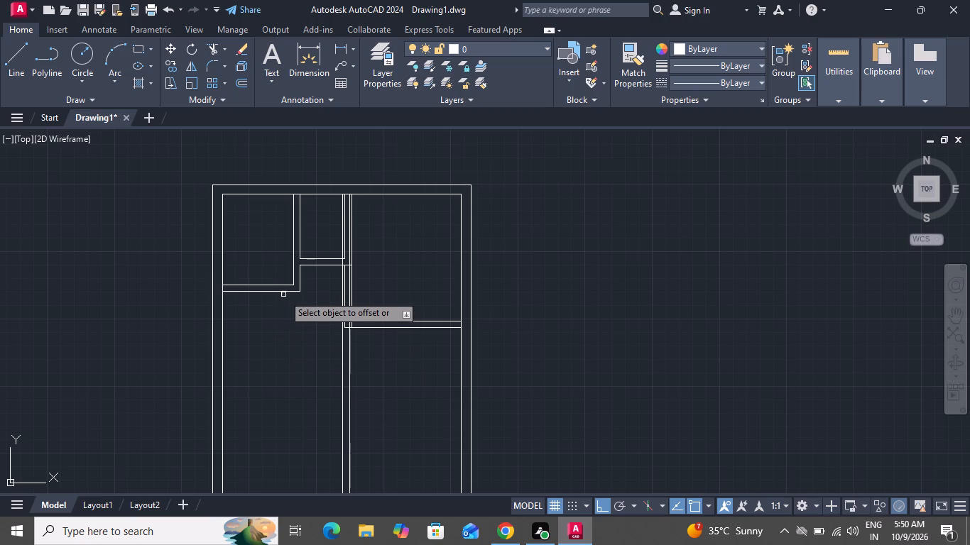
{"action": "left_click", "coordinate": [283, 292]}
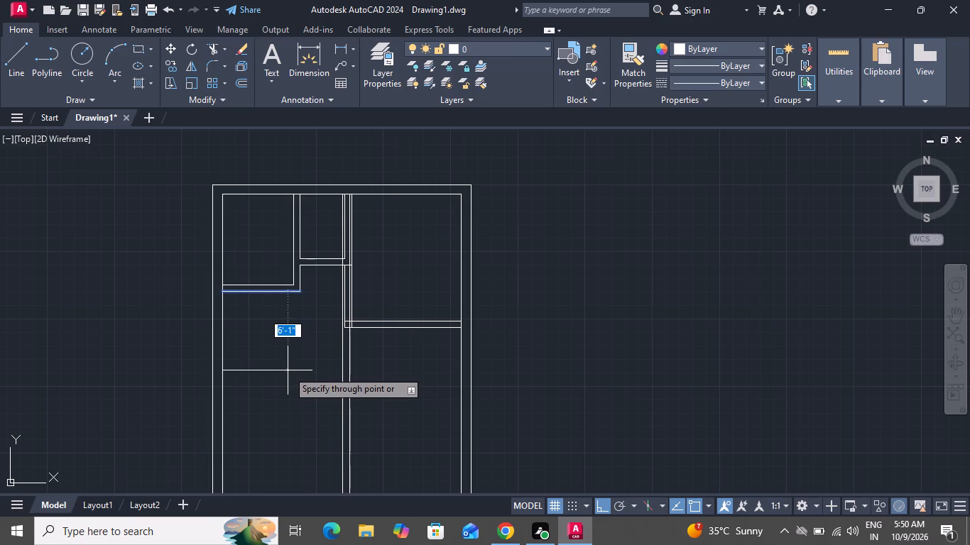
{"action": "type", "text": "15"}
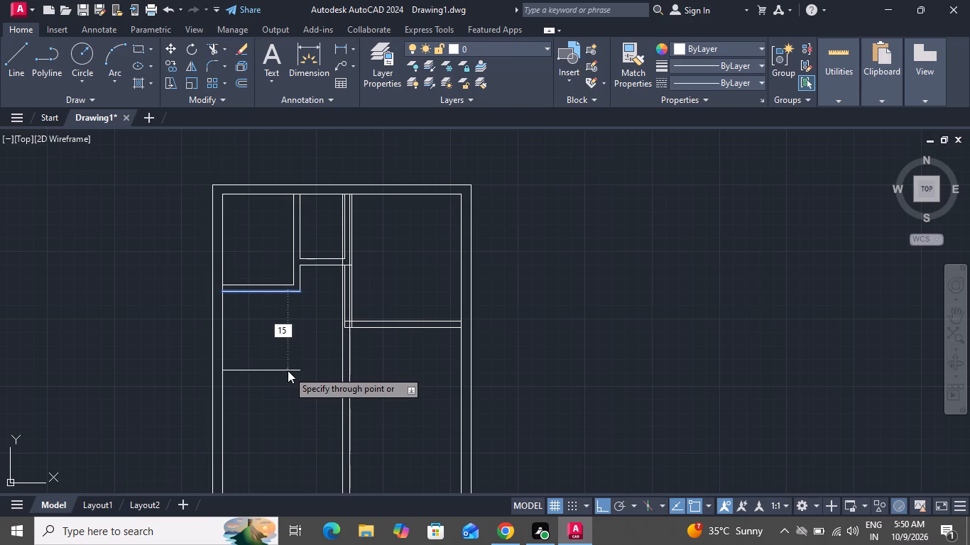
{"action": "type", "text": "'9"}
{"action": "key", "text": "shift+quotedbl"}
{"action": "key", "text": "Return"}
Offset the new short horizontal line near the plan's lower end 6" downward to form a partition, and finish offsetting.
{"action": "scroll", "coordinate": [329, 351], "scroll_direction": "up", "scroll_amount": 1}
{"action": "scroll", "coordinate": [331, 349], "scroll_direction": "down", "scroll_amount": 1}
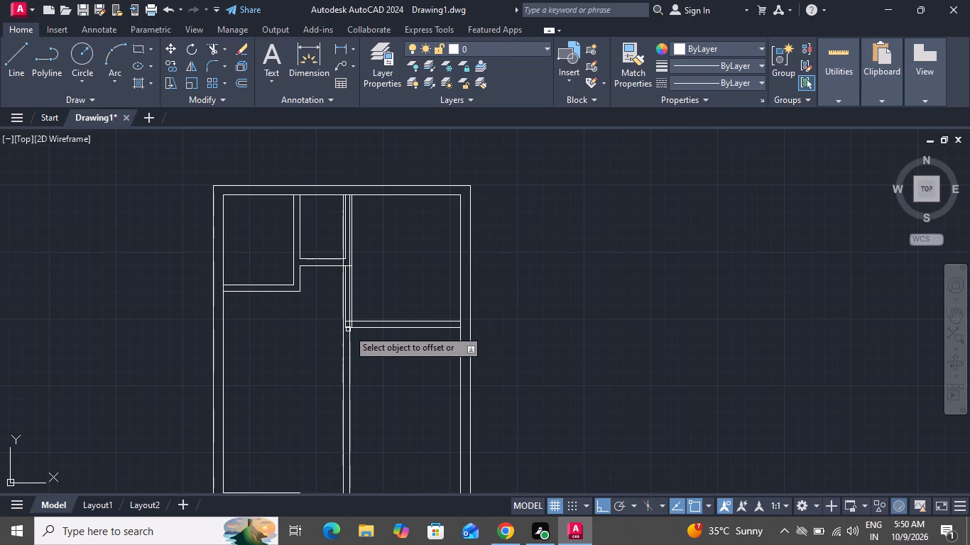
{"action": "scroll", "coordinate": [330, 315], "scroll_direction": "up", "scroll_amount": 1}
{"action": "scroll", "coordinate": [330, 315], "scroll_direction": "down", "scroll_amount": 2}
{"action": "scroll", "coordinate": [291, 417], "scroll_direction": "up", "scroll_amount": 3}
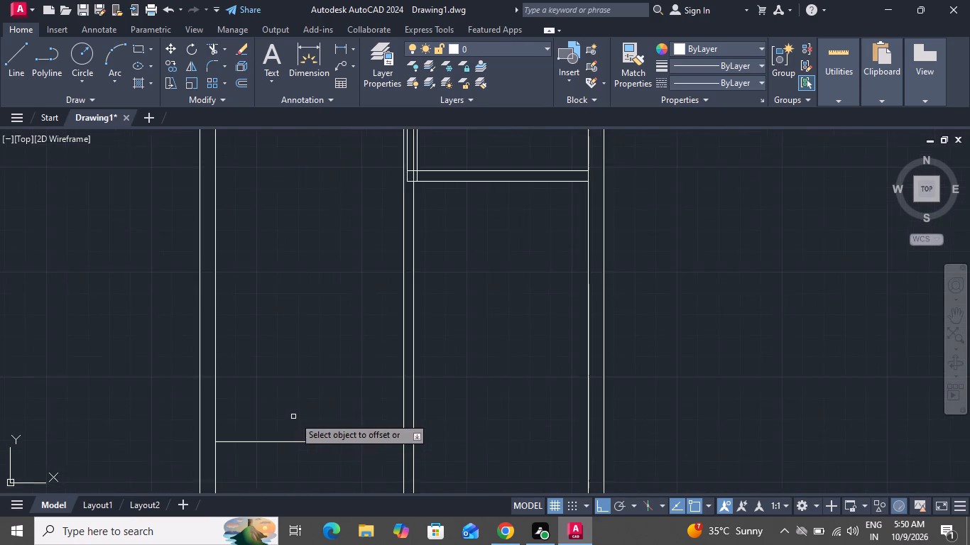
{"action": "scroll", "coordinate": [315, 378], "scroll_direction": "down", "scroll_amount": 1}
{"action": "left_click", "coordinate": [329, 428]}
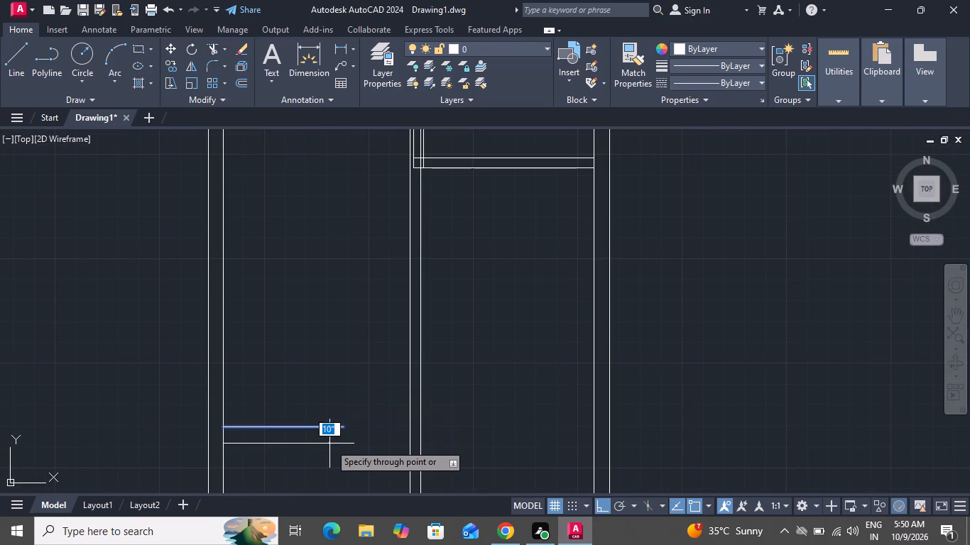
{"action": "key", "text": "6"}
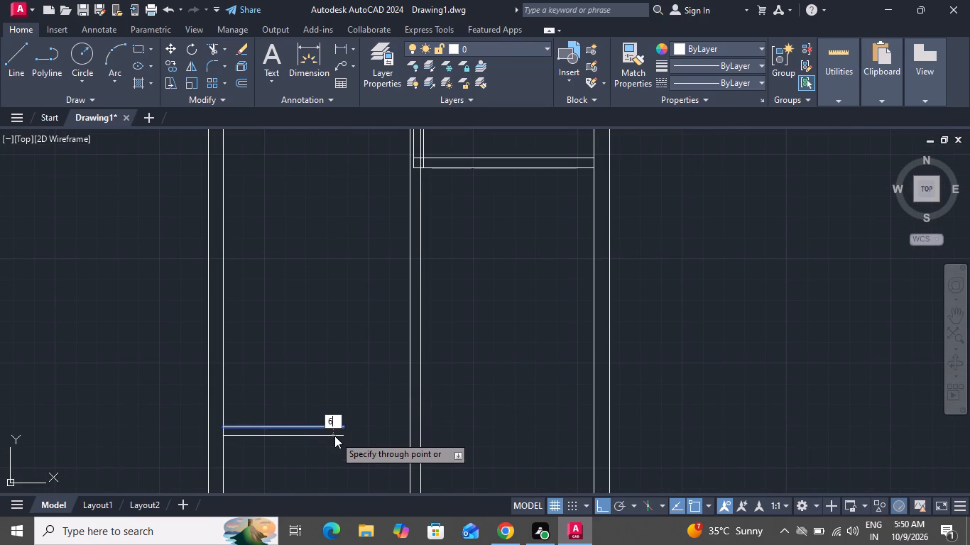
{"action": "key", "text": "shift+quotedbl"}
{"action": "key", "text": "Return"}
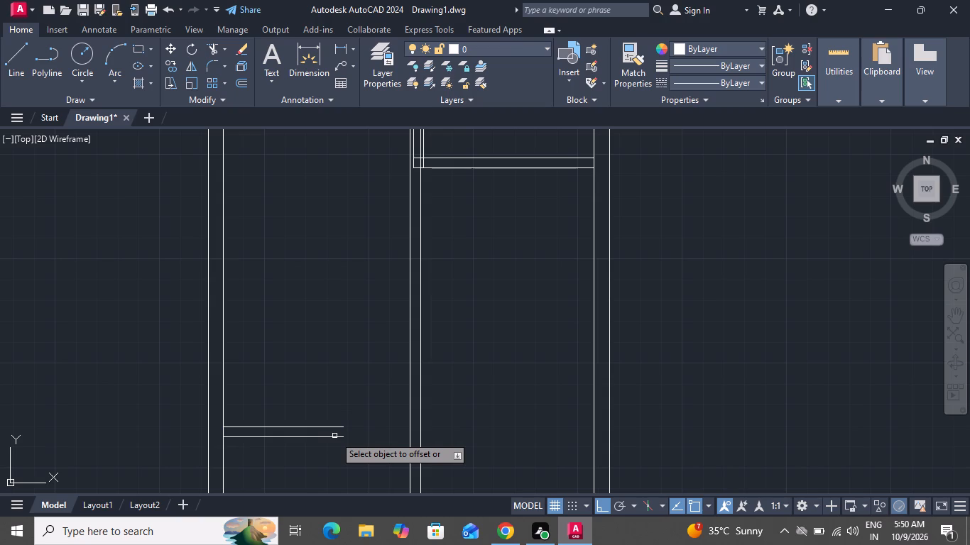
{"action": "scroll", "coordinate": [326, 426], "scroll_direction": "down", "scroll_amount": 1}
{"action": "scroll", "coordinate": [330, 417], "scroll_direction": "up", "scroll_amount": 1}
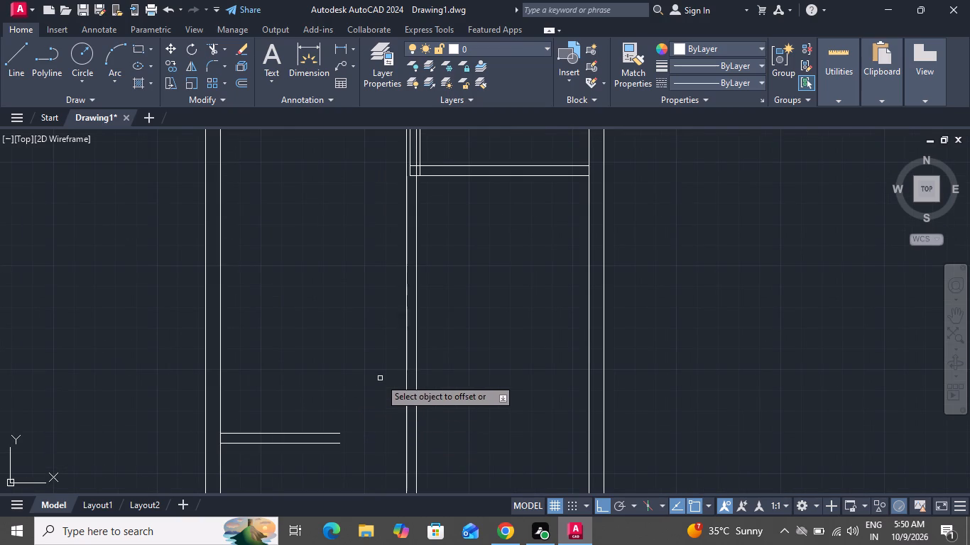
{"action": "right_click", "coordinate": [352, 382]}
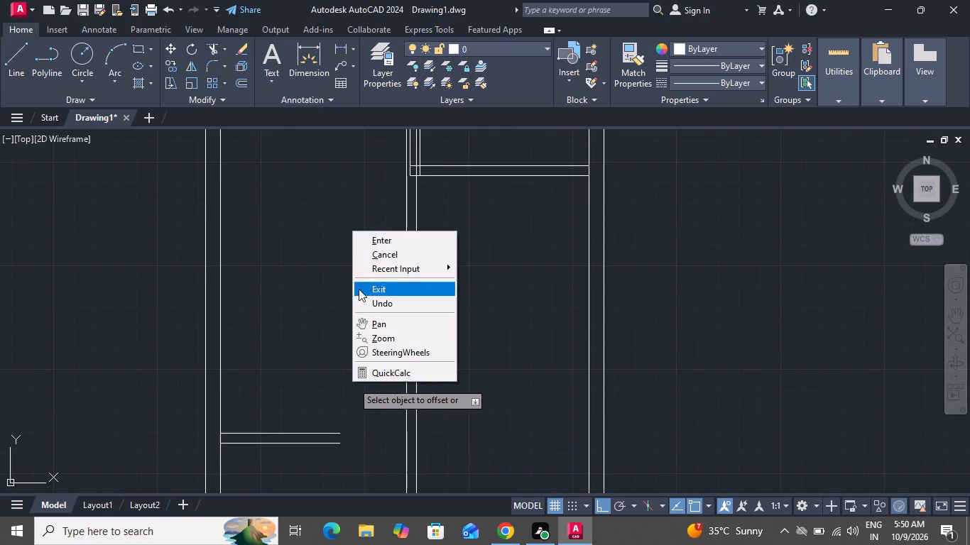
{"action": "left_click", "coordinate": [372, 250]}
Extend both lines of the new lower-left horizontal partition to the far face of the new vertical partition, and finish extending.
{"action": "type", "text": "ex"}
{"action": "key", "text": "space"}
{"action": "key", "text": "space"}
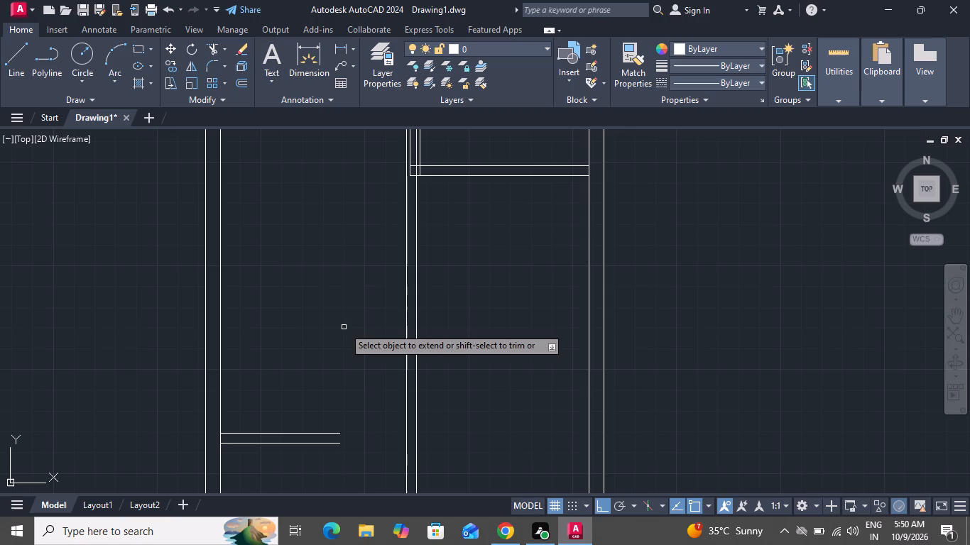
{"action": "left_click", "coordinate": [337, 433]}
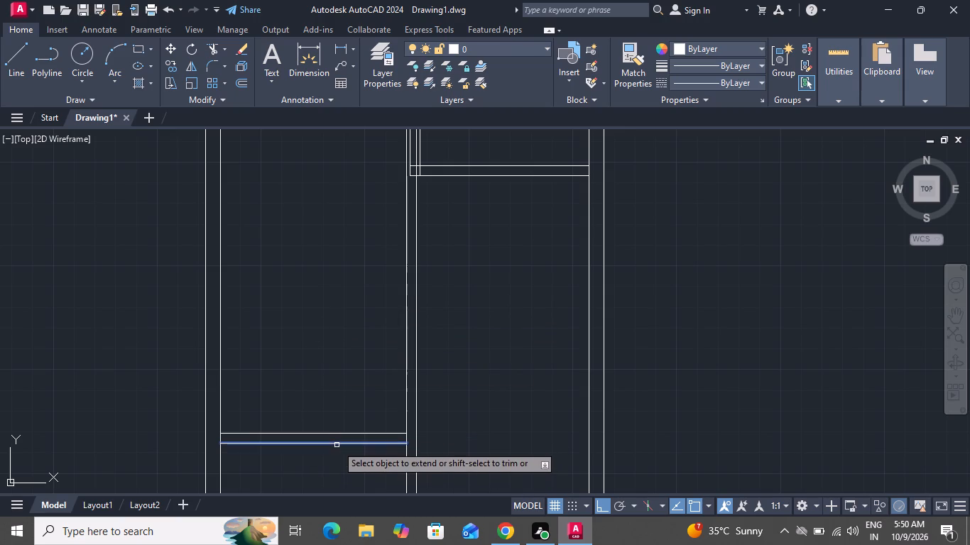
{"action": "left_click", "coordinate": [337, 445]}
{"action": "left_click", "coordinate": [398, 435]}
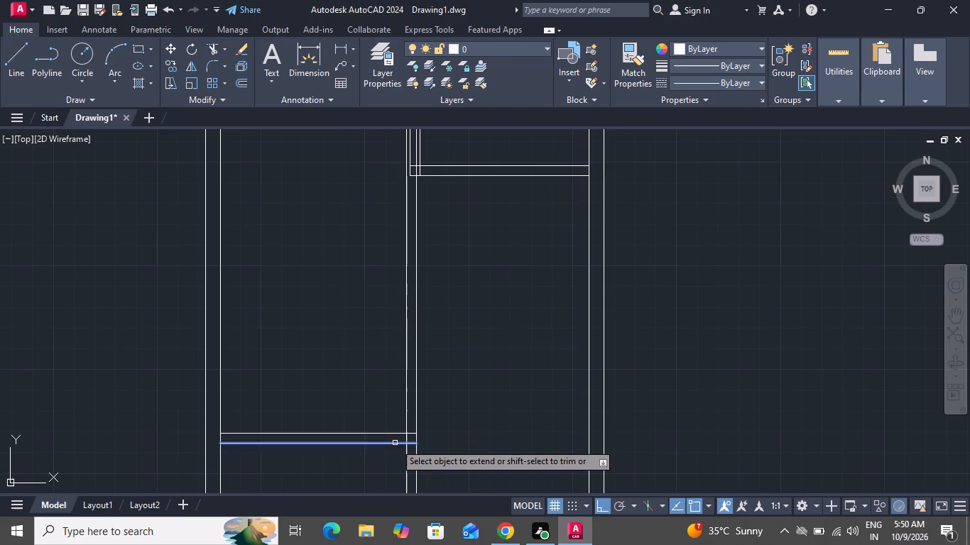
{"action": "left_click", "coordinate": [395, 443]}
{"action": "right_click", "coordinate": [465, 348]}
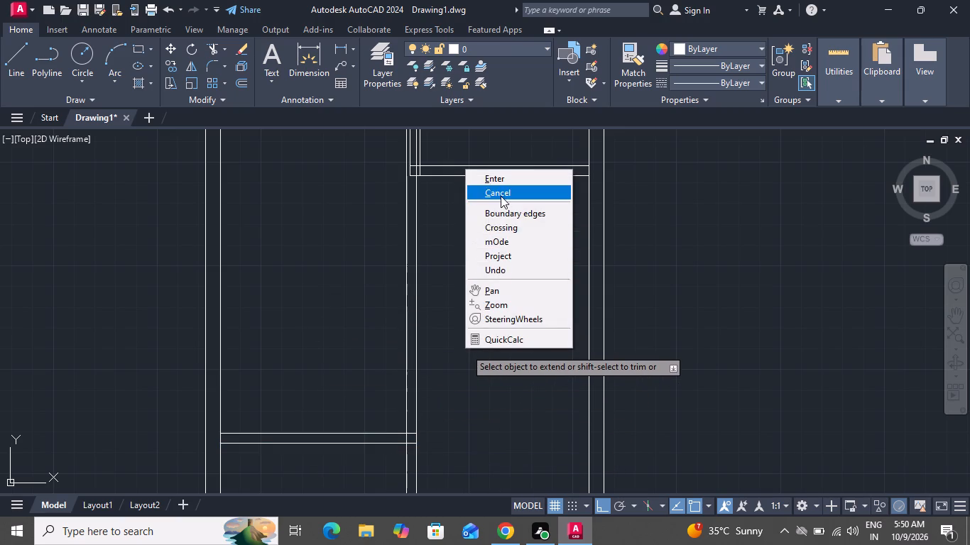
{"action": "left_click", "coordinate": [501, 194]}
Offset the lower line of the upper-right room's bottom partition 3'6" downward.
{"action": "scroll", "coordinate": [445, 272], "scroll_direction": "down", "scroll_amount": 1}
{"action": "scroll", "coordinate": [445, 272], "scroll_direction": "up", "scroll_amount": 1}
{"action": "scroll", "coordinate": [445, 272], "scroll_direction": "down", "scroll_amount": 1}
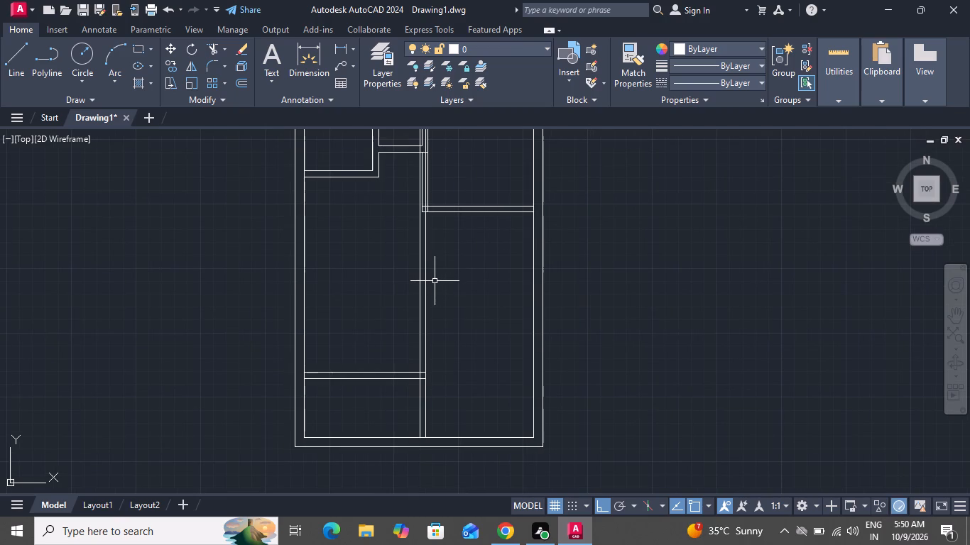
{"action": "scroll", "coordinate": [434, 282], "scroll_direction": "down", "scroll_amount": 1}
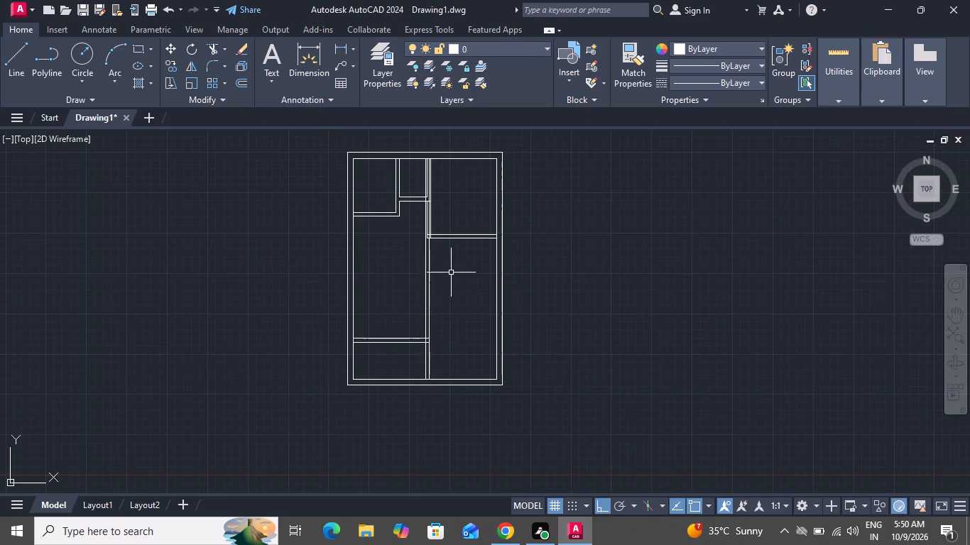
{"action": "scroll", "coordinate": [472, 233], "scroll_direction": "up", "scroll_amount": 2}
{"action": "scroll", "coordinate": [474, 230], "scroll_direction": "down", "scroll_amount": 1}
{"action": "scroll", "coordinate": [474, 230], "scroll_direction": "up", "scroll_amount": 2}
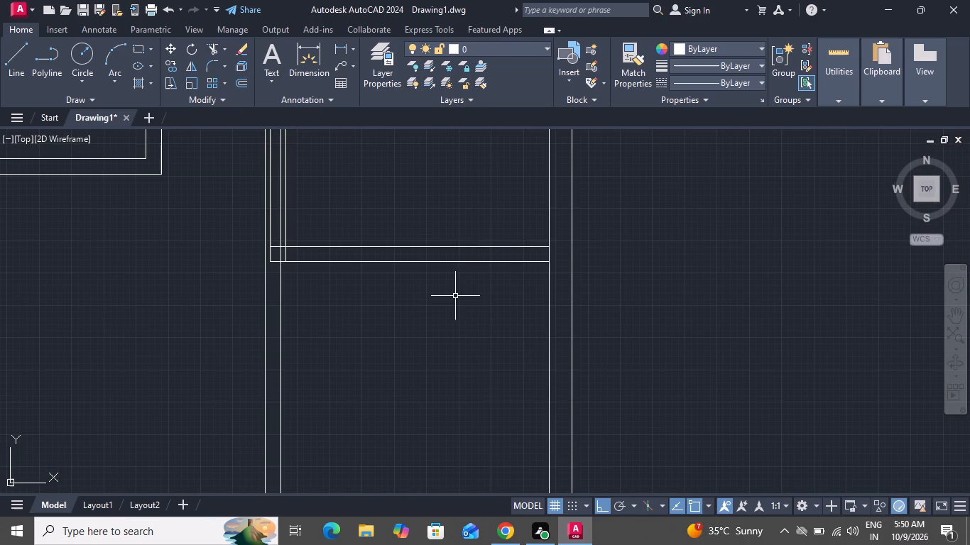
{"action": "key", "text": "o"}
{"action": "key", "text": "f"}
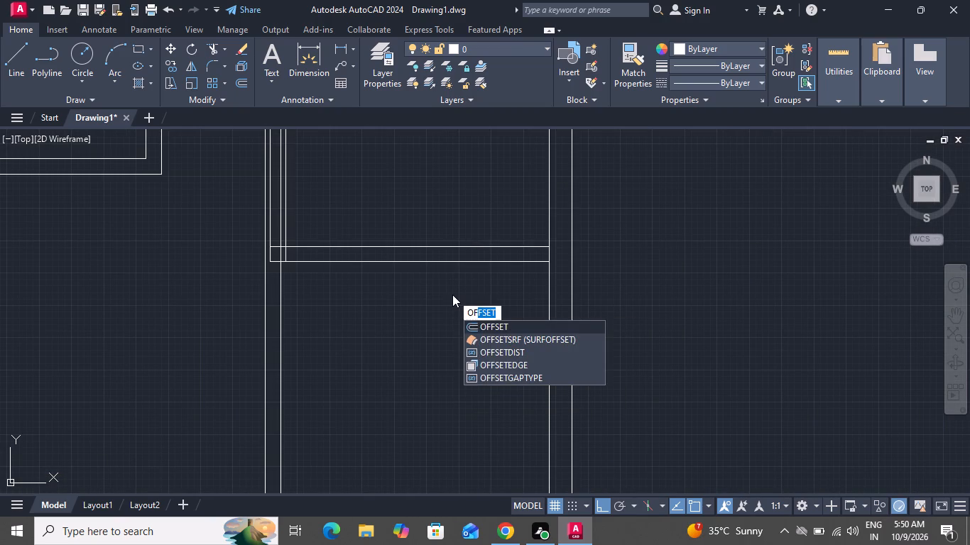
{"action": "key", "text": "space"}
{"action": "type", "text": "t"}
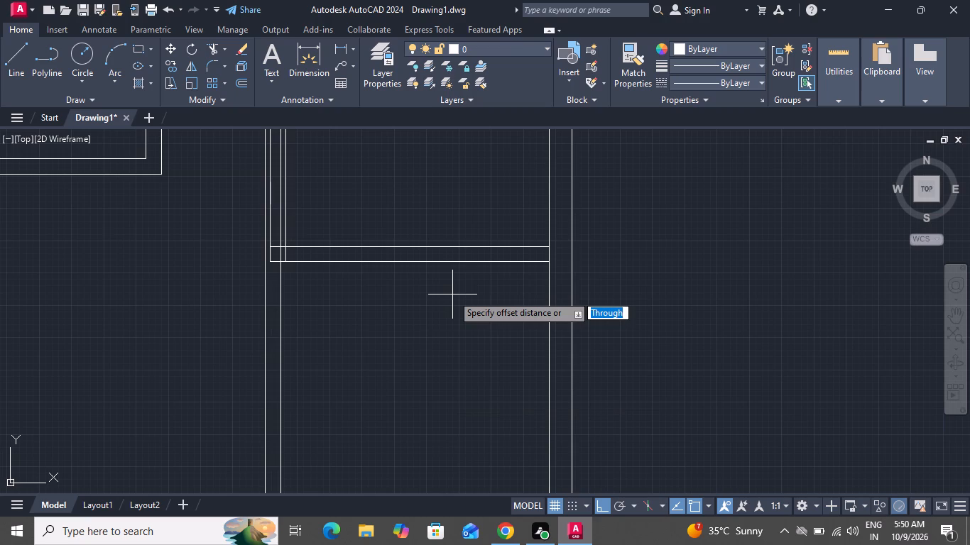
{"action": "key", "text": "space"}
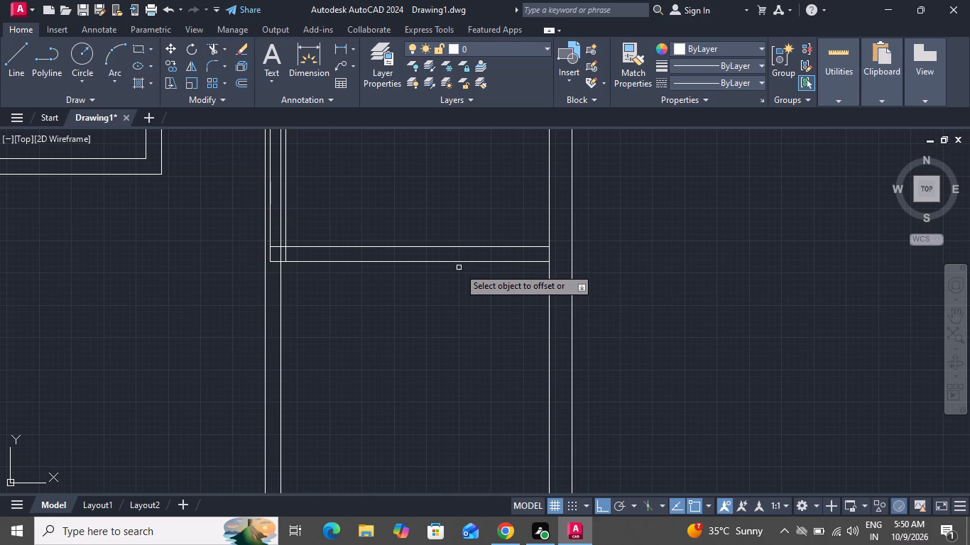
{"action": "left_click", "coordinate": [460, 263]}
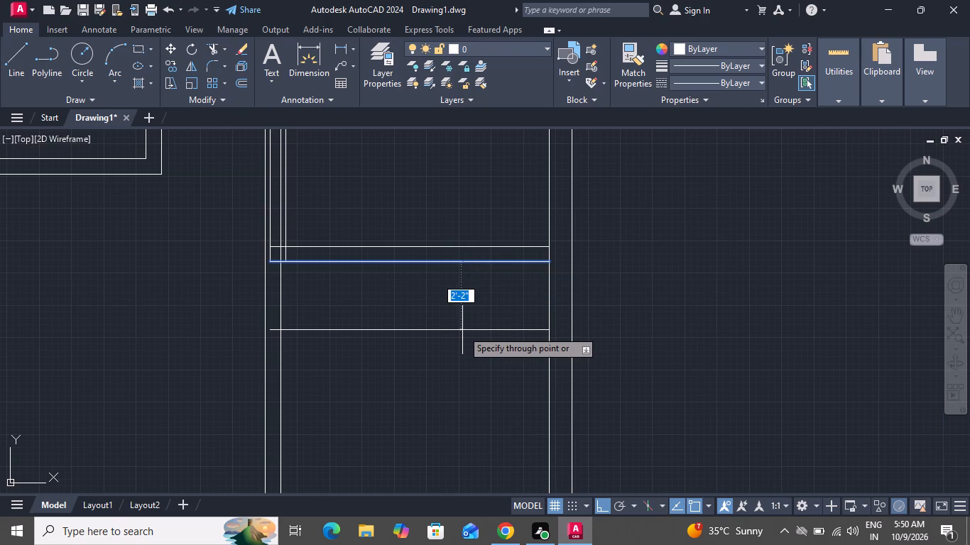
{"action": "type", "text": "3'6"}
{"action": "key", "text": "shift+quotedbl"}
{"action": "key", "text": "Return"}
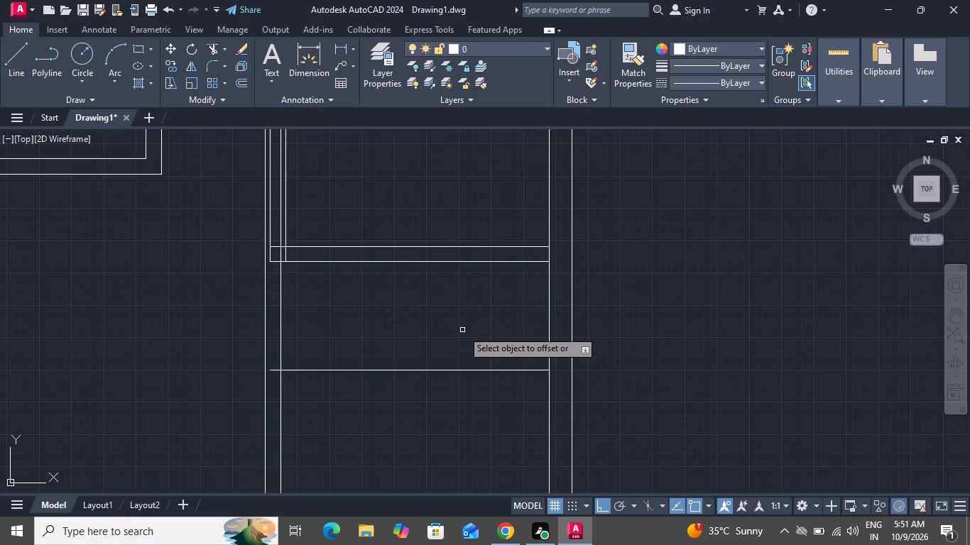
Offset the new horizontal line below the upper-right room 6" downward to form a partition.
{"action": "left_click", "coordinate": [425, 370]}
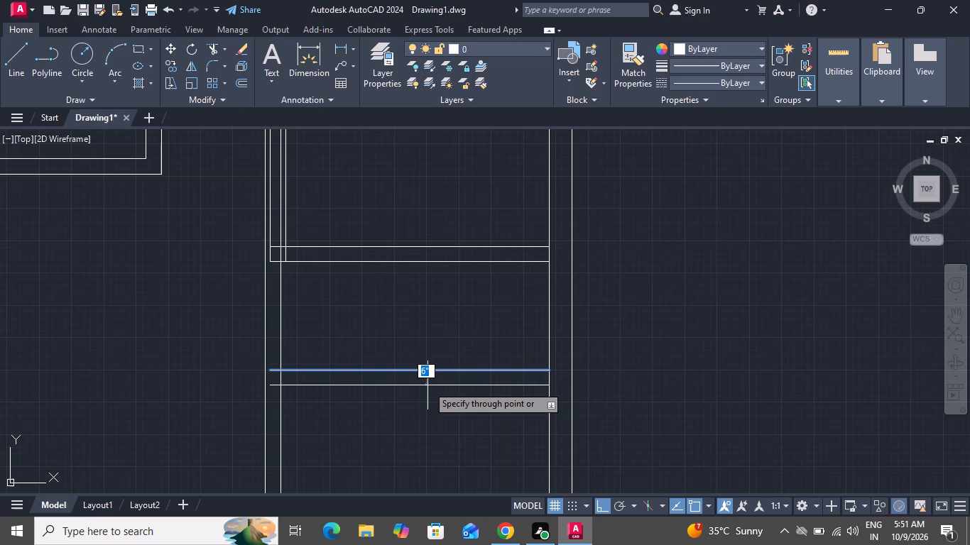
{"action": "key", "text": "6"}
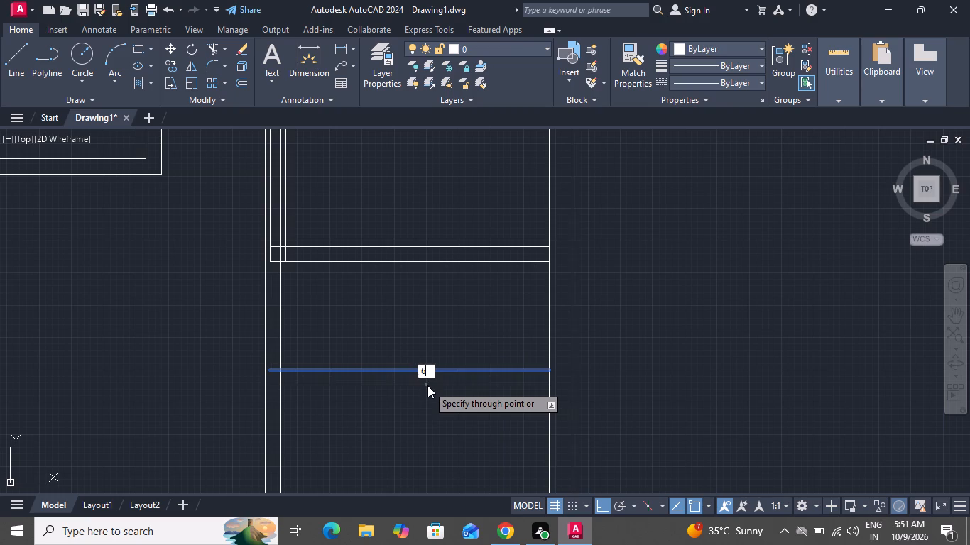
{"action": "key", "text": "shift+quotedbl"}
{"action": "key", "text": "Return"}
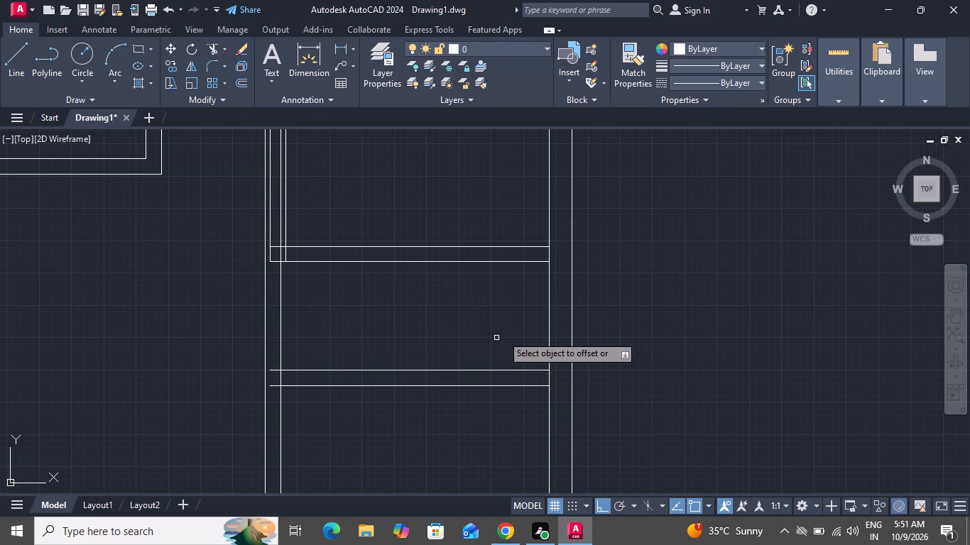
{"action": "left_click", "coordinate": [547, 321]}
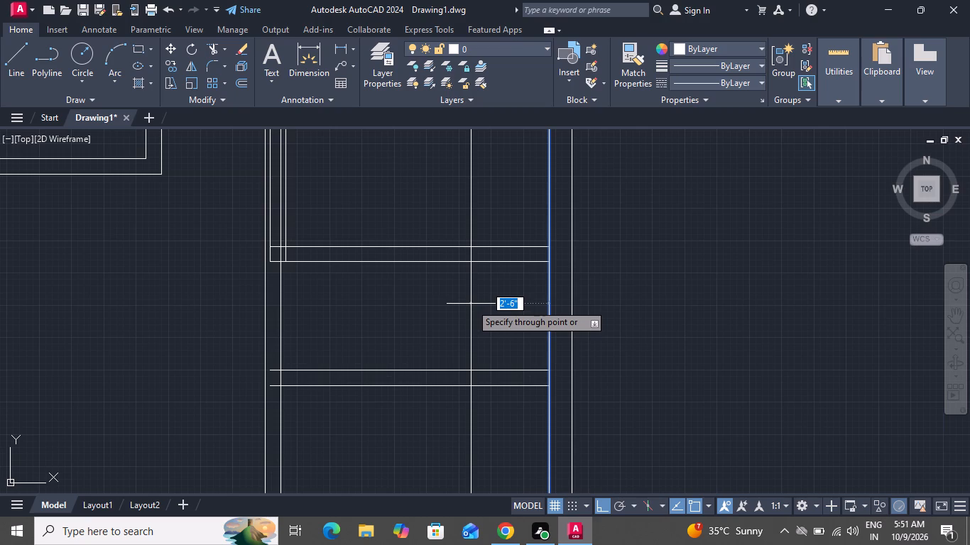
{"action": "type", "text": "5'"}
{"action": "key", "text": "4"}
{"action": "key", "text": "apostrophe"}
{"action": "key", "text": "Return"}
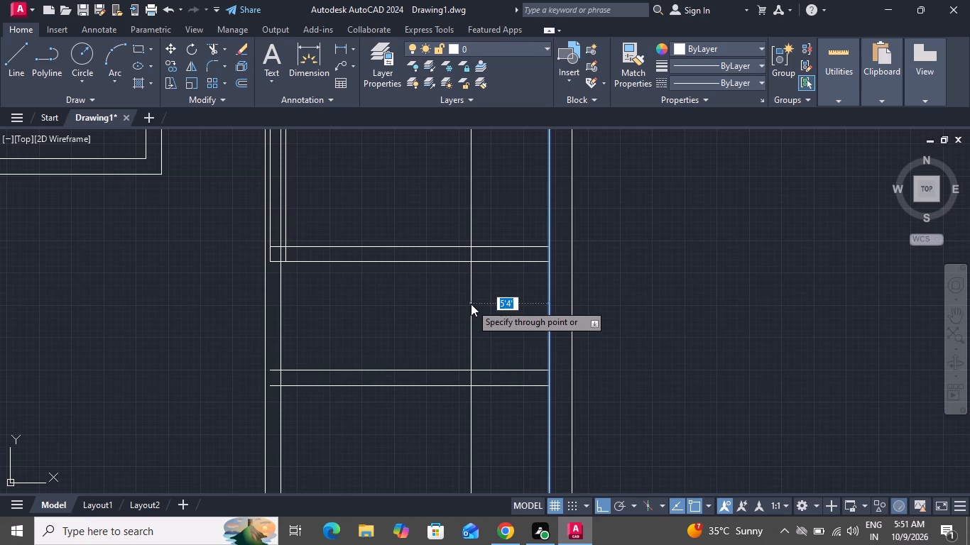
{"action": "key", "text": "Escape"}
Offset the inner line of the right outer wall 5'4" inward using the Through option.
{"action": "type", "text": "o"}
{"action": "key", "text": "space"}
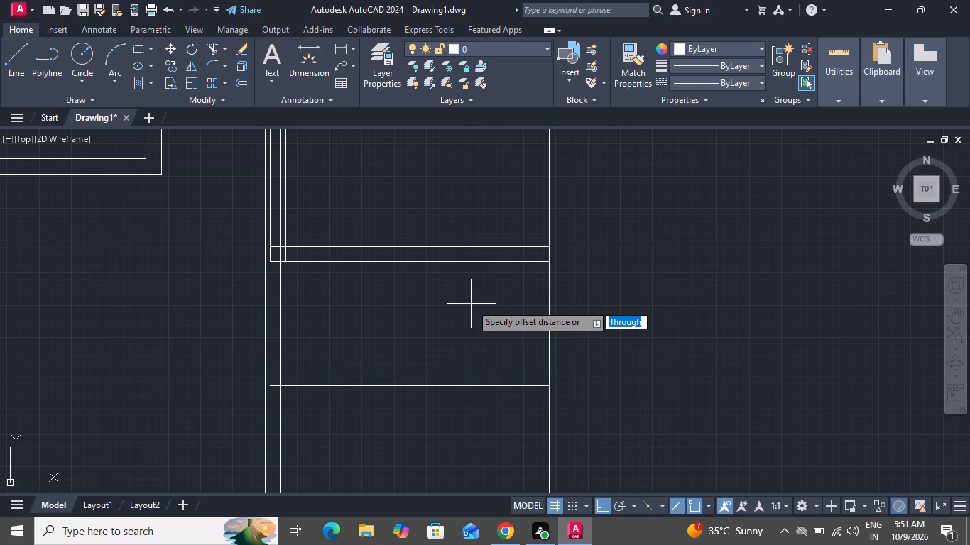
{"action": "type", "text": "t"}
{"action": "key", "text": "space"}
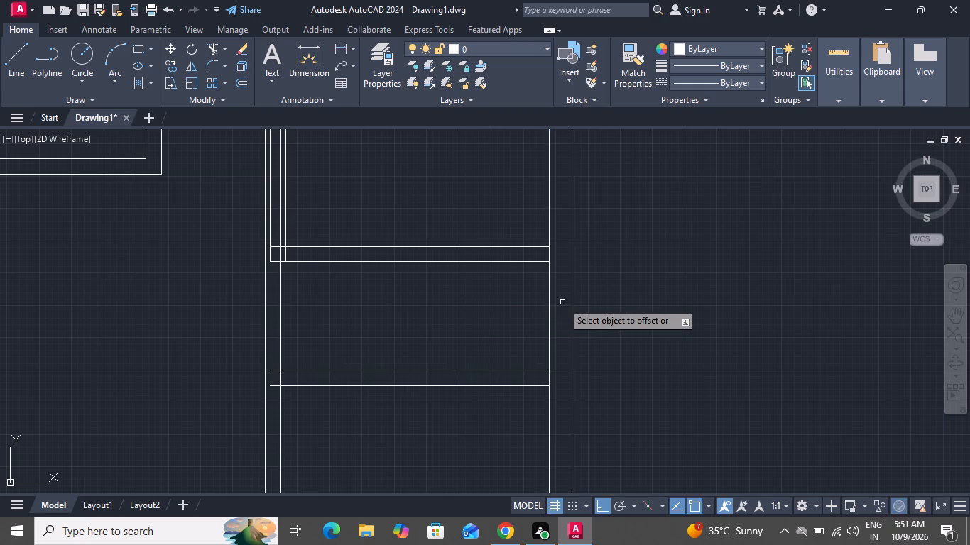
{"action": "left_click", "coordinate": [550, 309]}
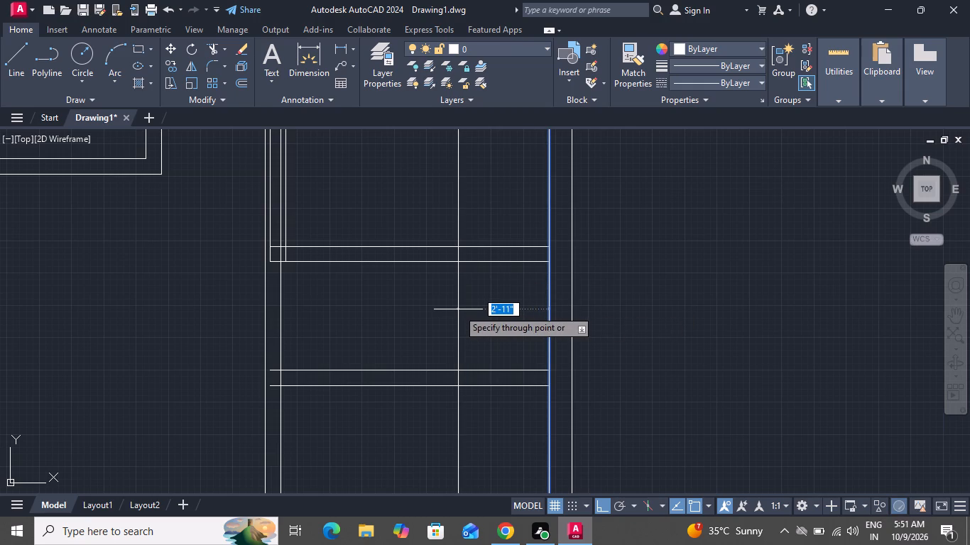
{"action": "type", "text": "5'"}
{"action": "key", "text": "4"}
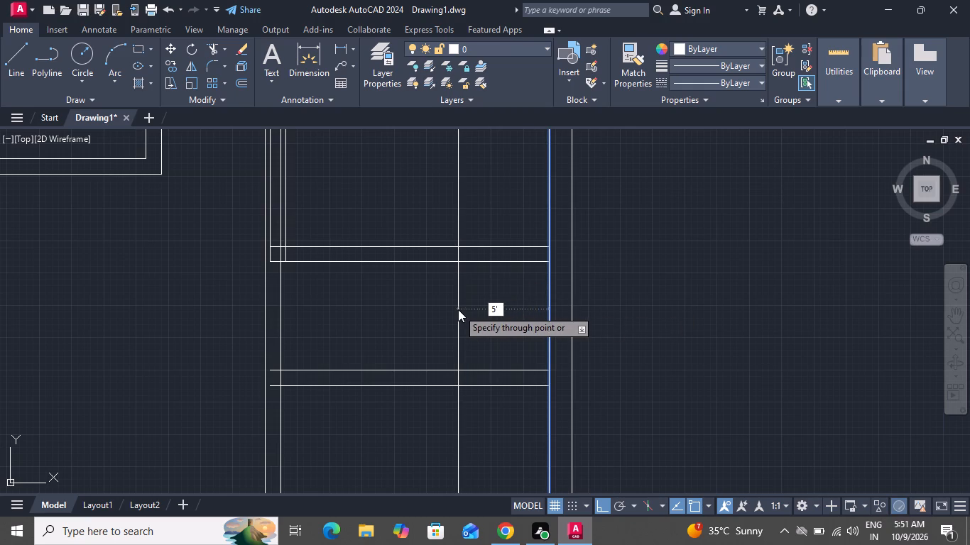
{"action": "key", "text": "shift+quotedbl"}
{"action": "key", "text": "Return"}
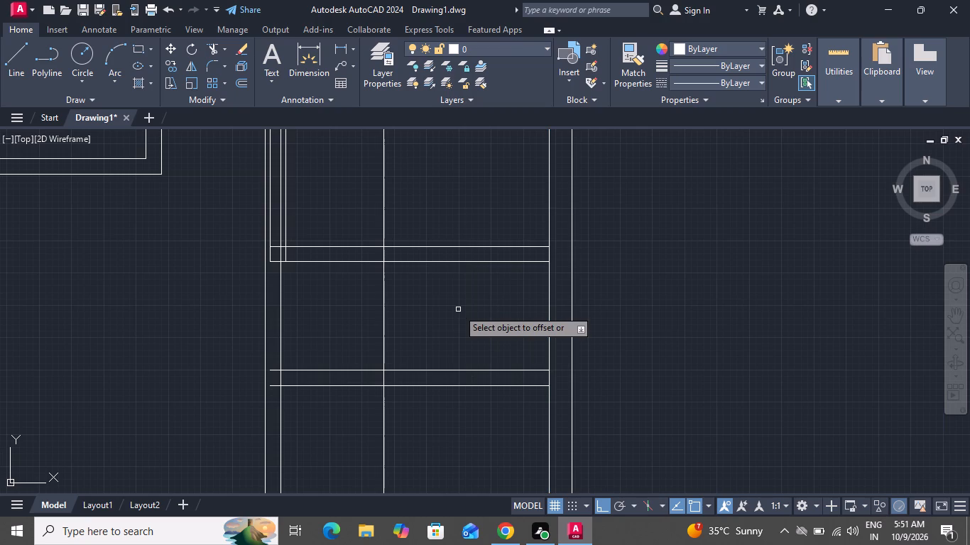
Offset the new vertical line 6" to the left to form a partition.
{"action": "left_click", "coordinate": [385, 314]}
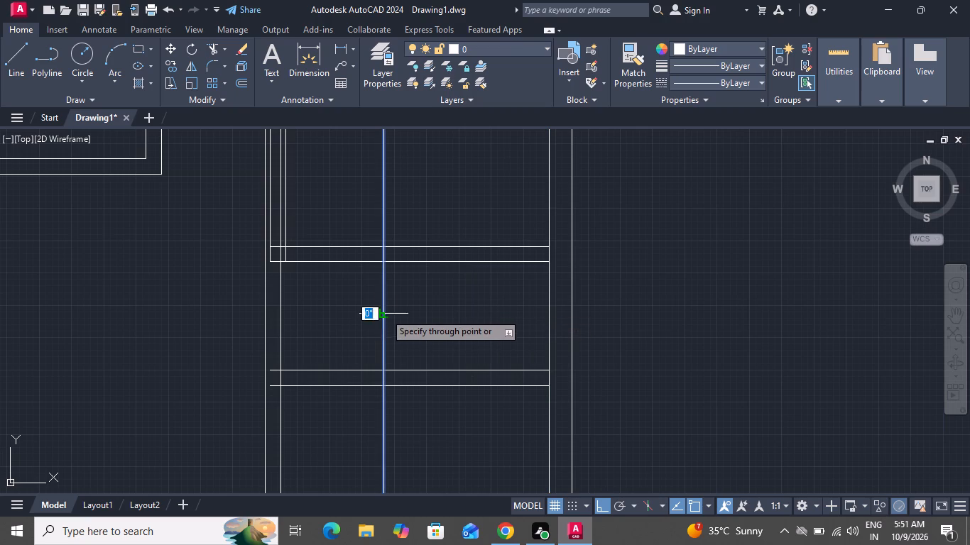
{"action": "type", "text": "6\""}
{"action": "key", "text": "Return"}
Offset the lower line of the second horizontal partition below the upper-right room 9' downward.
{"action": "scroll", "coordinate": [361, 333], "scroll_direction": "up", "scroll_amount": 1}
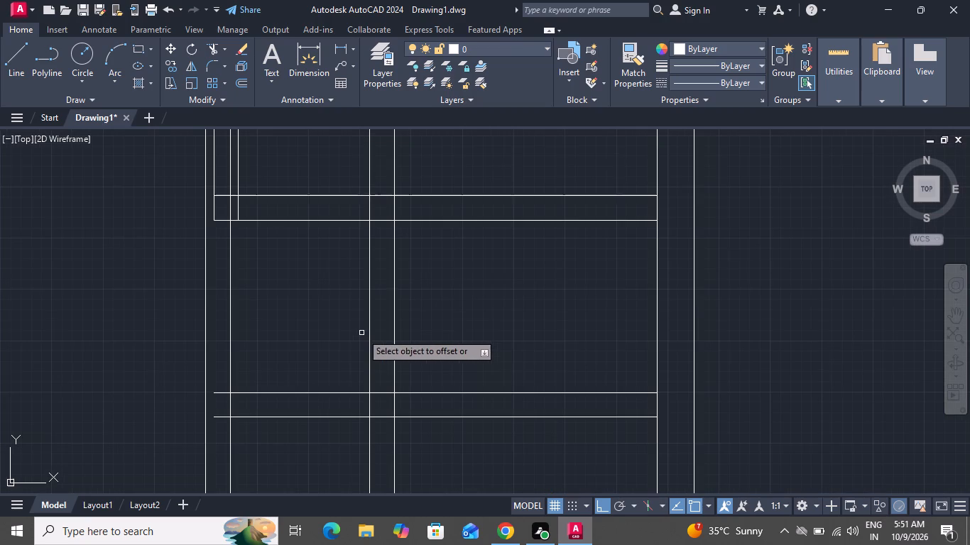
{"action": "scroll", "coordinate": [447, 370], "scroll_direction": "down", "scroll_amount": 1}
{"action": "scroll", "coordinate": [448, 368], "scroll_direction": "up", "scroll_amount": 1}
{"action": "scroll", "coordinate": [448, 367], "scroll_direction": "down", "scroll_amount": 1}
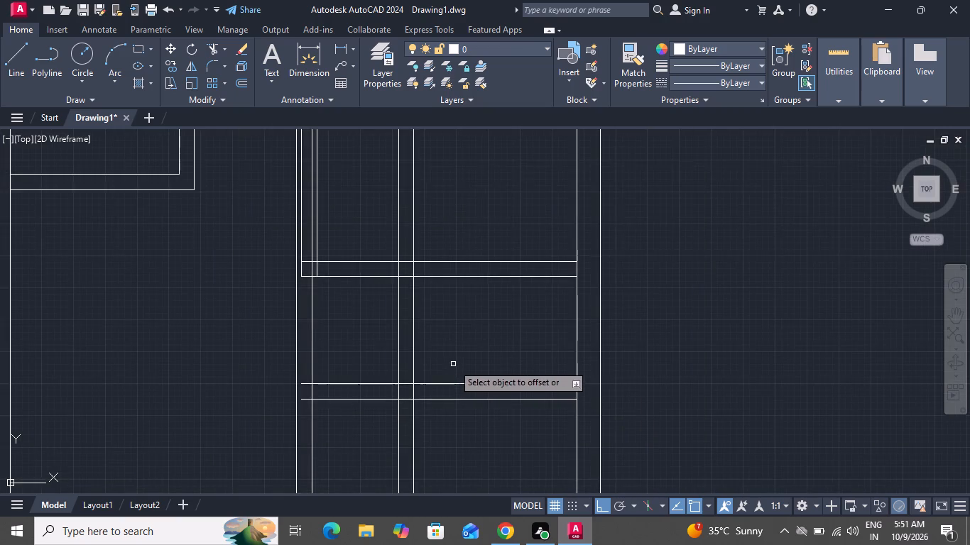
{"action": "scroll", "coordinate": [456, 368], "scroll_direction": "down", "scroll_amount": 2}
{"action": "scroll", "coordinate": [456, 368], "scroll_direction": "up", "scroll_amount": 1}
{"action": "scroll", "coordinate": [456, 368], "scroll_direction": "down", "scroll_amount": 2}
{"action": "scroll", "coordinate": [464, 415], "scroll_direction": "up", "scroll_amount": 3}
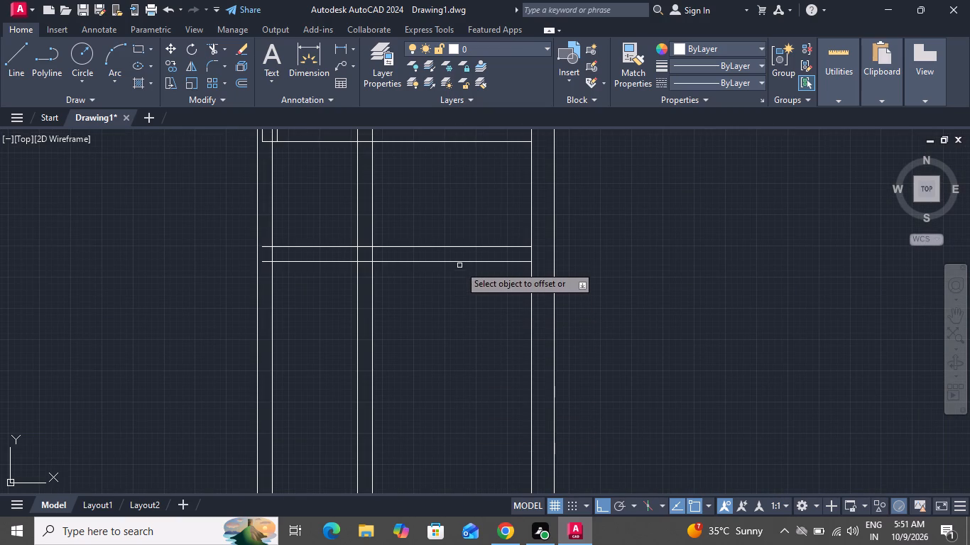
{"action": "left_click", "coordinate": [459, 263]}
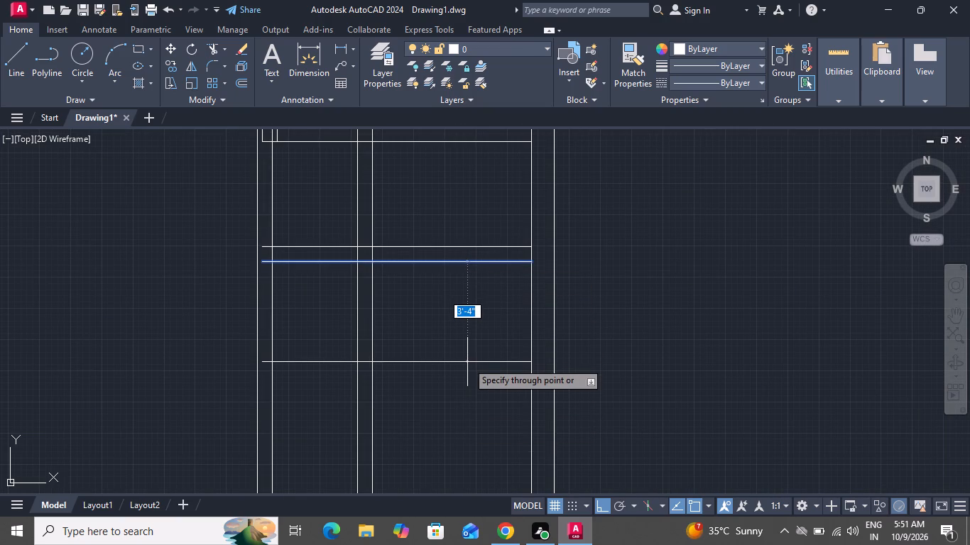
{"action": "type", "text": "9'"}
{"action": "key", "text": "Return"}
Offset the new horizontal line near the plan's lower-right end 6" downward to form a partition, and finish offsetting.
{"action": "scroll", "coordinate": [429, 344], "scroll_direction": "up", "scroll_amount": 1}
{"action": "scroll", "coordinate": [426, 343], "scroll_direction": "down", "scroll_amount": 3}
{"action": "scroll", "coordinate": [438, 331], "scroll_direction": "up", "scroll_amount": 1}
{"action": "scroll", "coordinate": [447, 324], "scroll_direction": "down", "scroll_amount": 1}
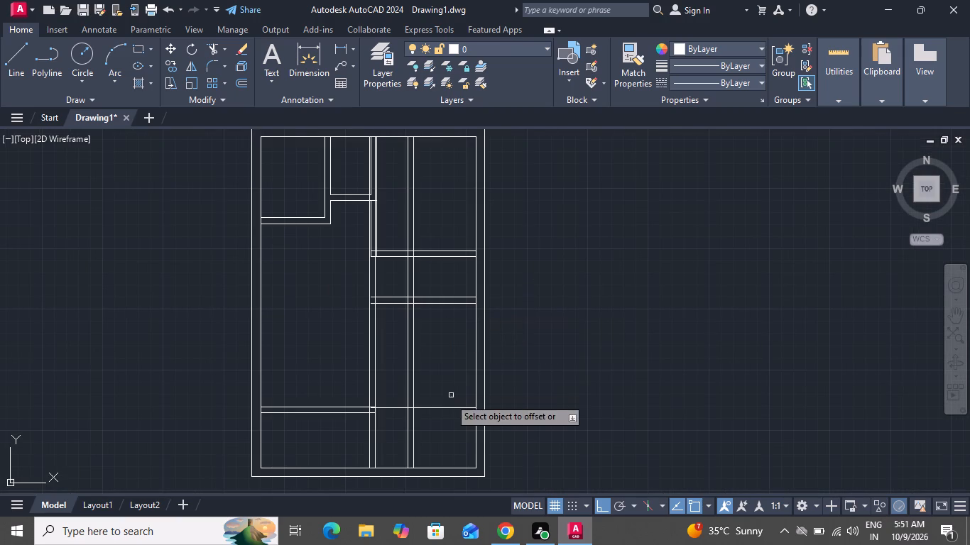
{"action": "left_click", "coordinate": [444, 407]}
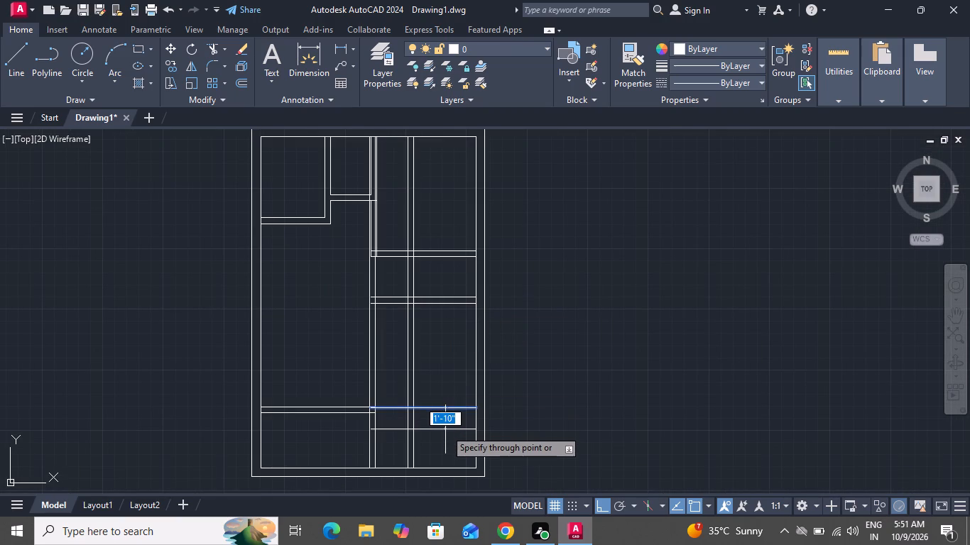
{"action": "key", "text": "6"}
{"action": "key", "text": "shift+quotedbl"}
{"action": "key", "text": "Return"}
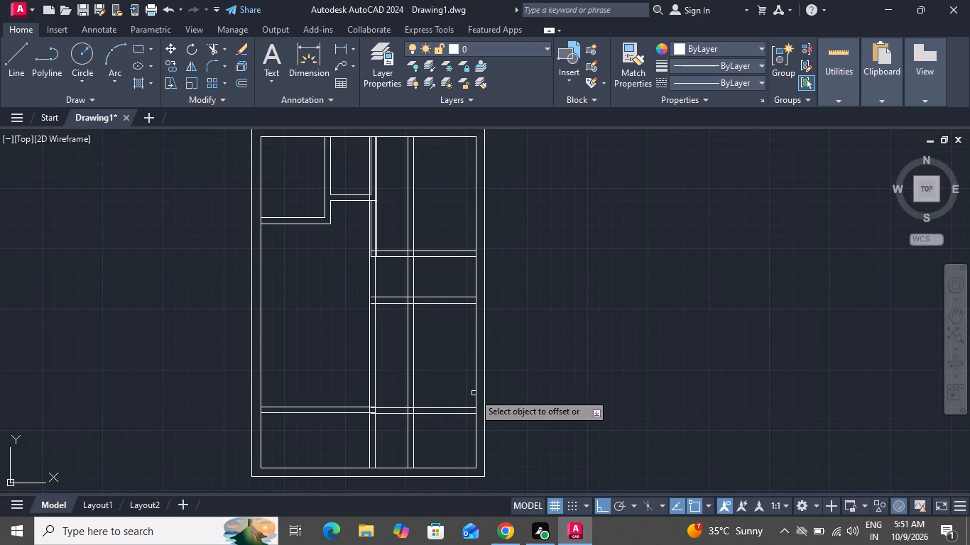
{"action": "right_click", "coordinate": [444, 372]}
{"action": "left_click", "coordinate": [472, 246]}
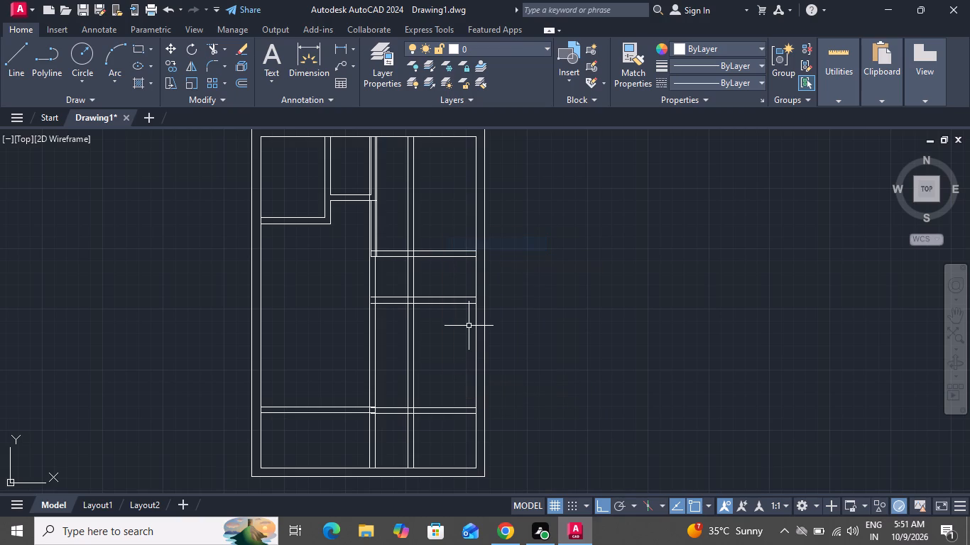
Trim the new vertical partition out of the upper-right and lower-right rooms, and the second horizontal partition's lines left of it.
{"action": "type", "text": "tr"}
{"action": "key", "text": "space"}
{"action": "key", "text": "space"}
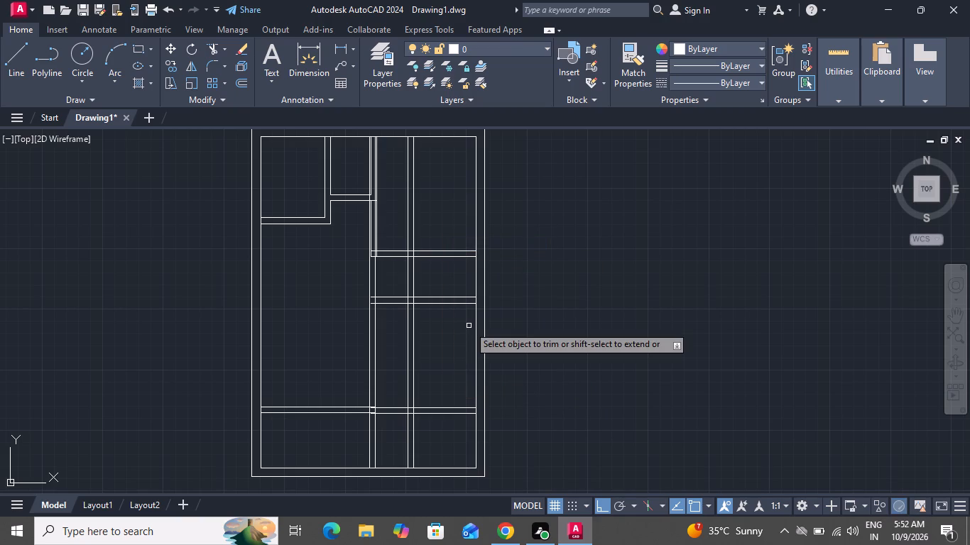
{"action": "left_click", "coordinate": [456, 334]}
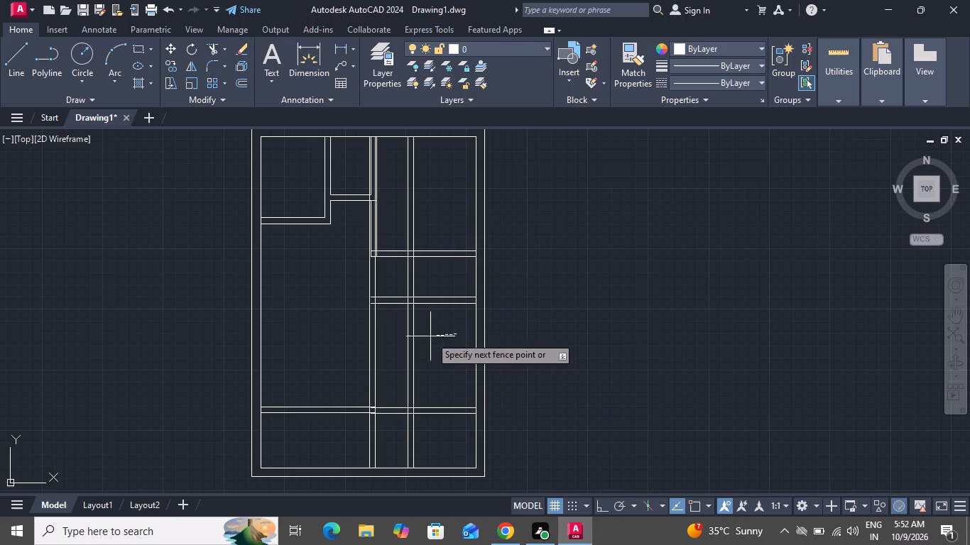
{"action": "left_click", "coordinate": [408, 347]}
{"action": "left_click", "coordinate": [396, 270]}
{"action": "left_click", "coordinate": [394, 326]}
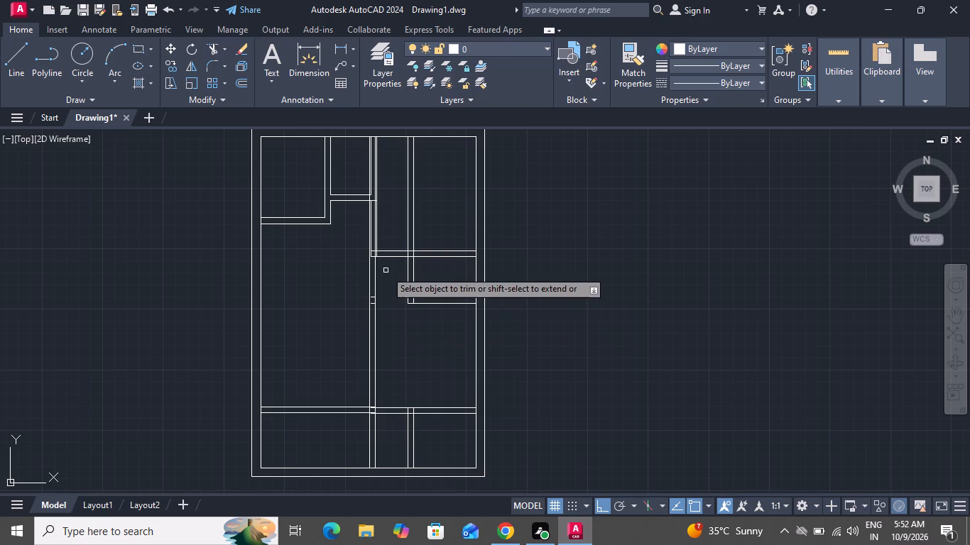
{"action": "left_click", "coordinate": [452, 182]}
{"action": "left_click", "coordinate": [396, 219]}
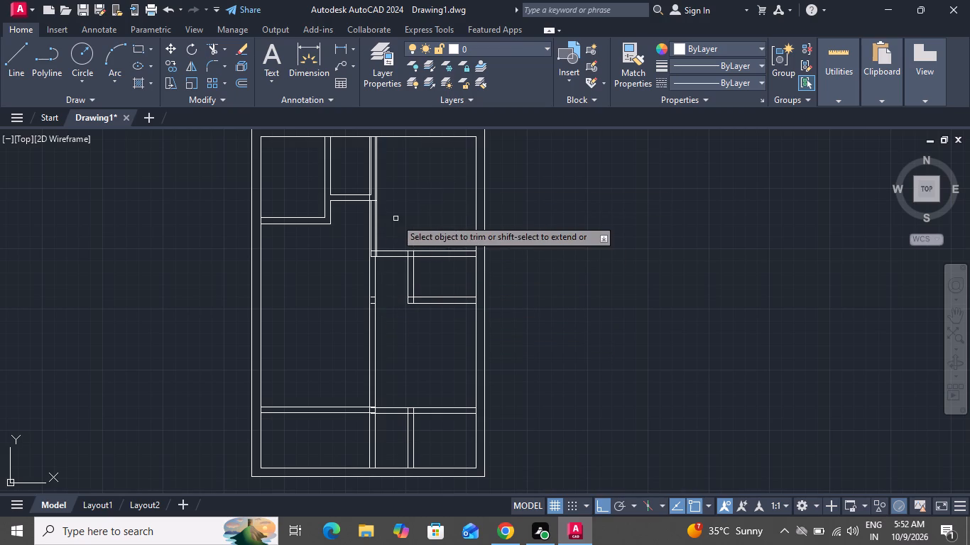
Trim both lines of the long central vertical partition just below the upper-right room's bottom partition.
{"action": "scroll", "coordinate": [401, 237], "scroll_direction": "up", "scroll_amount": 3}
{"action": "scroll", "coordinate": [409, 291], "scroll_direction": "down", "scroll_amount": 2}
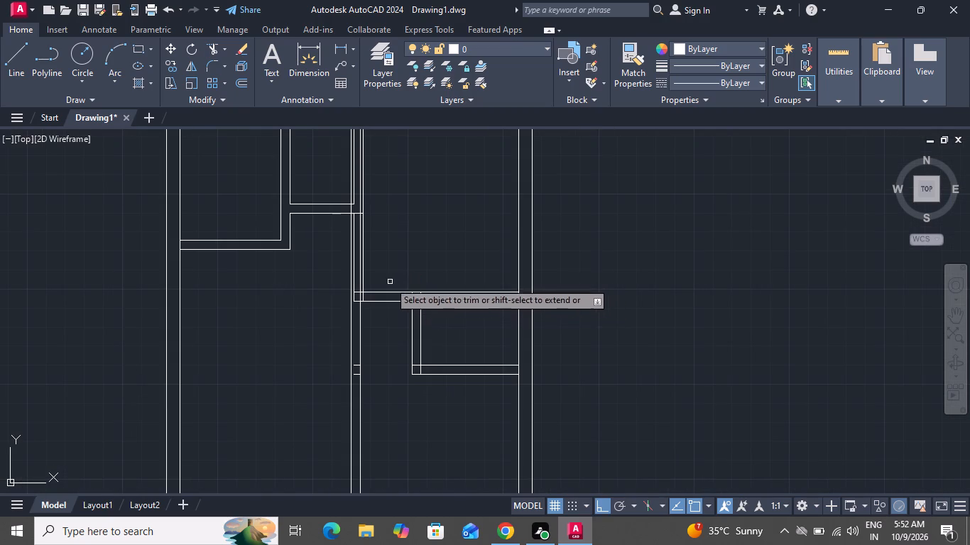
{"action": "left_click", "coordinate": [365, 334]}
{"action": "left_click", "coordinate": [332, 325]}
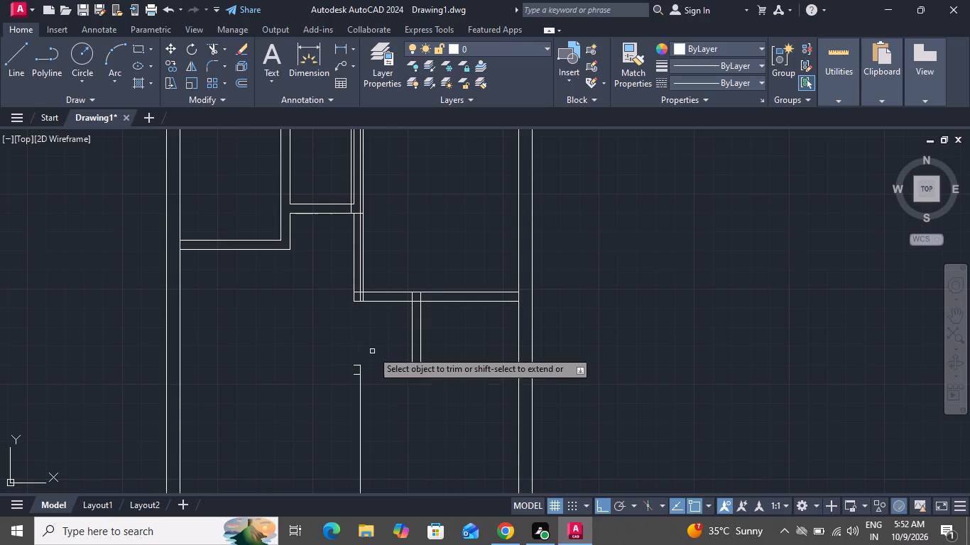
Trim the surplus vertical line inside the small upper-middle room's right side, including its remainder between the room's bottom partition lines.
{"action": "scroll", "coordinate": [372, 326], "scroll_direction": "down", "scroll_amount": 1}
{"action": "scroll", "coordinate": [370, 265], "scroll_direction": "up", "scroll_amount": 5}
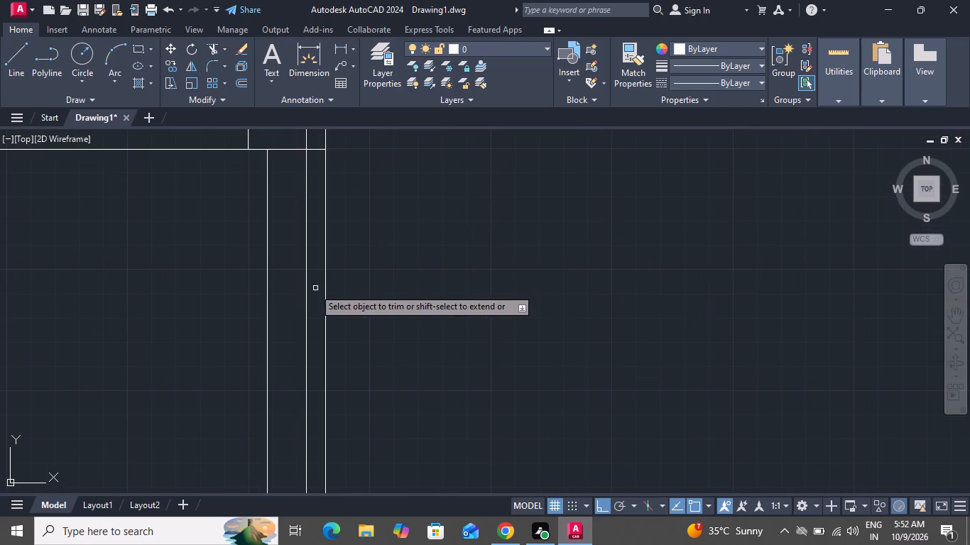
{"action": "left_click", "coordinate": [314, 280]}
{"action": "left_click", "coordinate": [307, 287]}
{"action": "scroll", "coordinate": [342, 290], "scroll_direction": "down", "scroll_amount": 1}
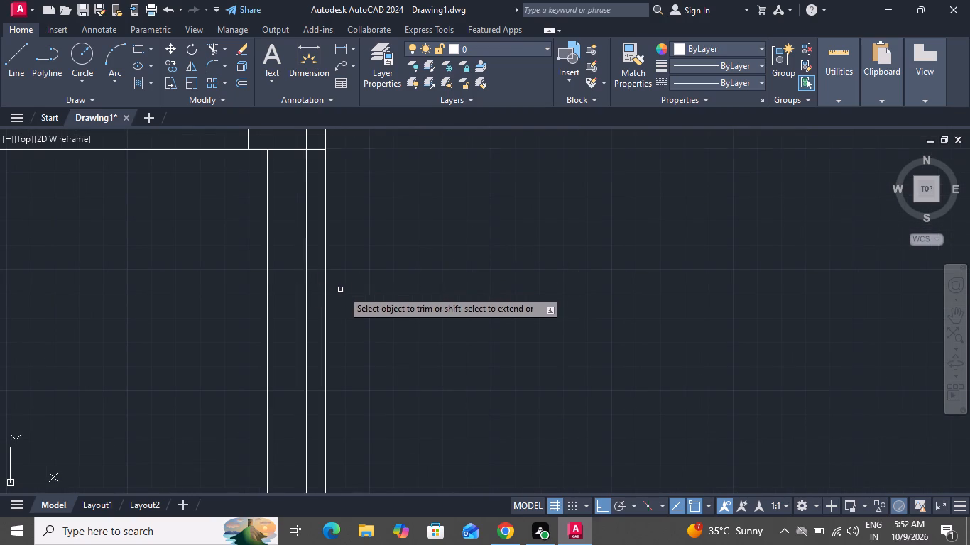
{"action": "scroll", "coordinate": [342, 290], "scroll_direction": "down", "scroll_amount": 4}
{"action": "scroll", "coordinate": [359, 224], "scroll_direction": "up", "scroll_amount": 2}
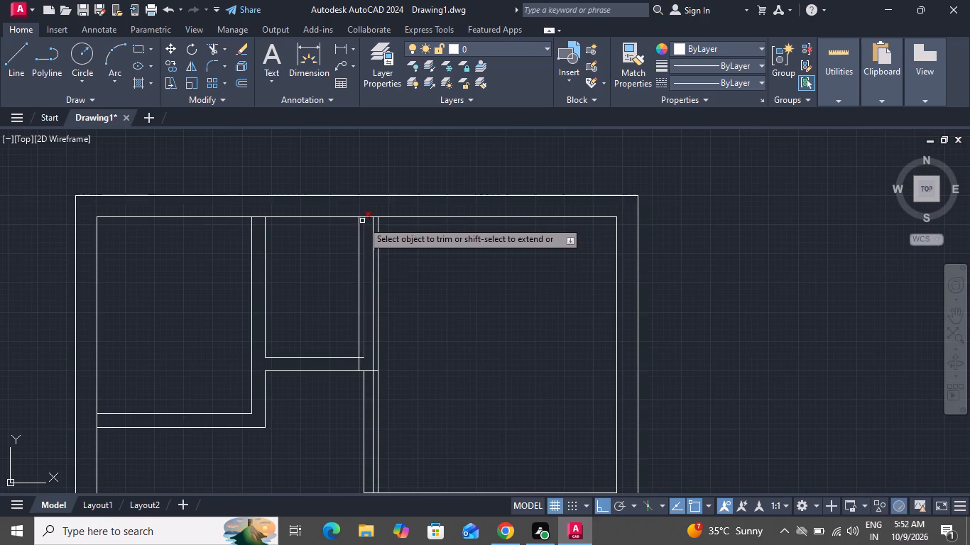
{"action": "scroll", "coordinate": [352, 273], "scroll_direction": "up", "scroll_amount": 2}
{"action": "left_click", "coordinate": [366, 275]}
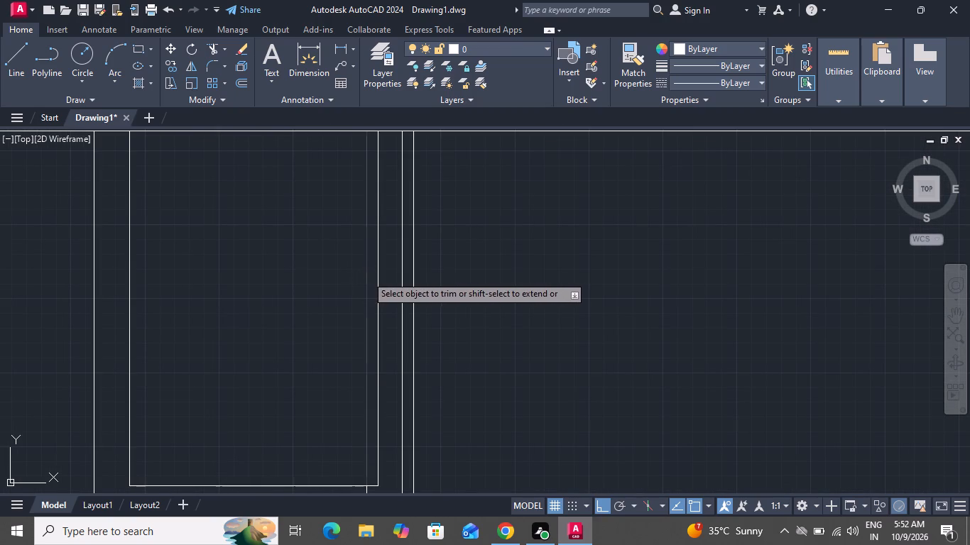
{"action": "scroll", "coordinate": [361, 242], "scroll_direction": "down", "scroll_amount": 2}
{"action": "scroll", "coordinate": [362, 349], "scroll_direction": "up", "scroll_amount": 2}
{"action": "left_click", "coordinate": [361, 343]}
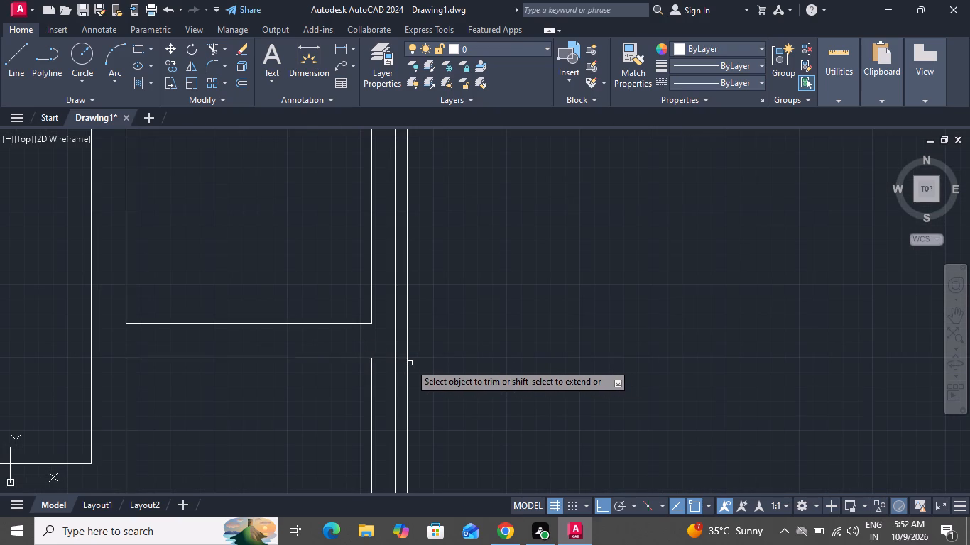
Trim the central partition's surplus rightmost line above and below the small room's bottom partition, and the horizontal stub projecting past it.
{"action": "left_click", "coordinate": [407, 363]}
{"action": "scroll", "coordinate": [430, 351], "scroll_direction": "down", "scroll_amount": 2}
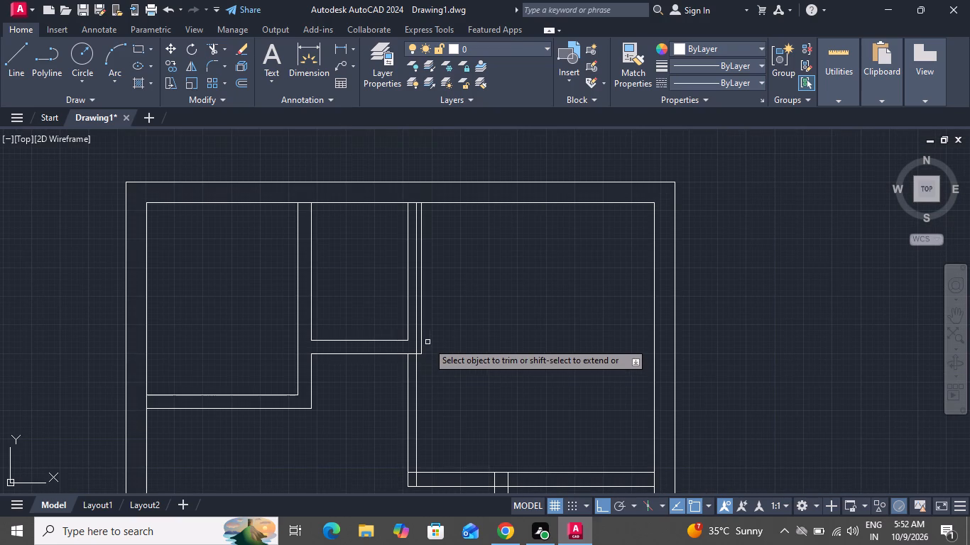
{"action": "left_click", "coordinate": [422, 341]}
{"action": "scroll", "coordinate": [418, 365], "scroll_direction": "up", "scroll_amount": 3}
{"action": "scroll", "coordinate": [418, 365], "scroll_direction": "down", "scroll_amount": 1}
{"action": "scroll", "coordinate": [416, 337], "scroll_direction": "up", "scroll_amount": 3}
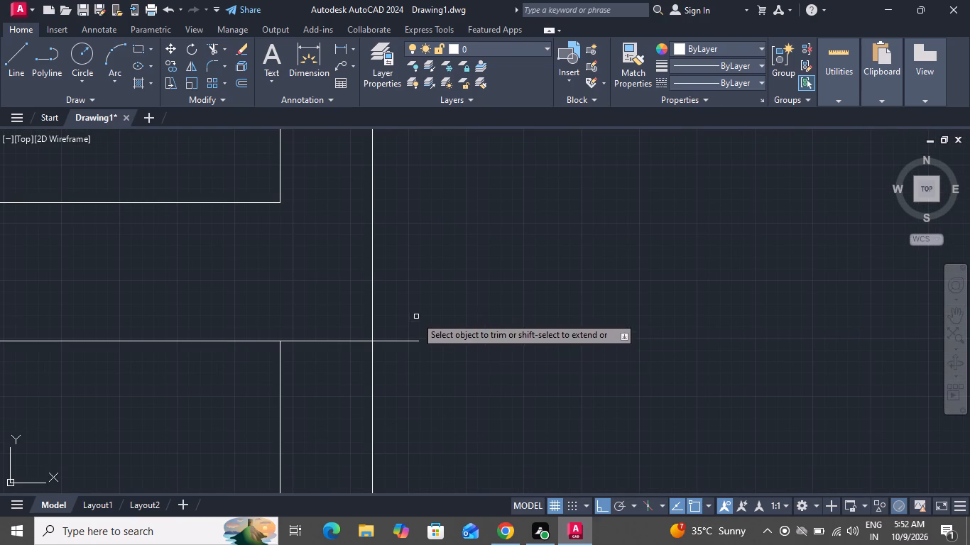
{"action": "left_click", "coordinate": [416, 316]}
{"action": "left_click", "coordinate": [400, 373]}
Trim the horizontal line crossing between the central partition's two faces below the small upper-middle room.
{"action": "scroll", "coordinate": [425, 303], "scroll_direction": "down", "scroll_amount": 3}
{"action": "scroll", "coordinate": [424, 277], "scroll_direction": "up", "scroll_amount": 1}
{"action": "scroll", "coordinate": [424, 277], "scroll_direction": "down", "scroll_amount": 2}
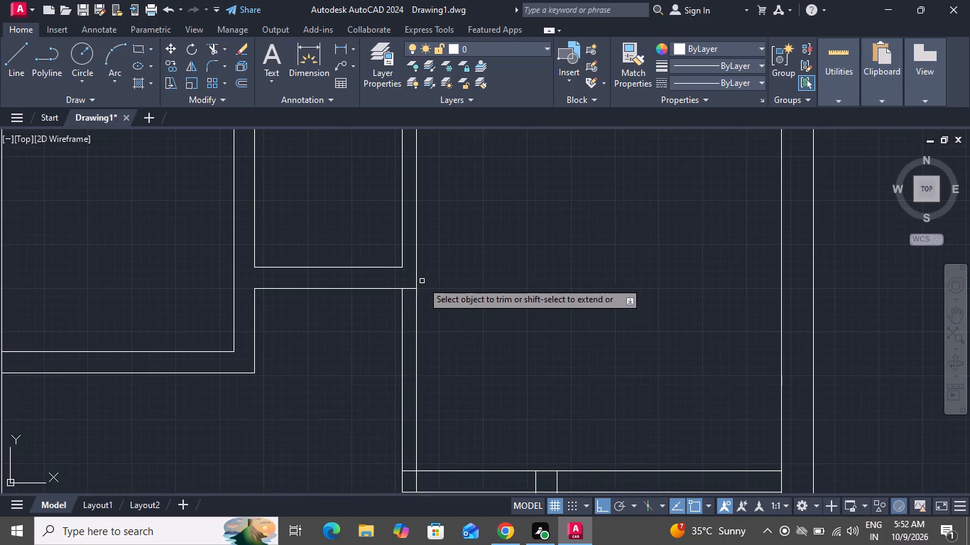
{"action": "scroll", "coordinate": [435, 302], "scroll_direction": "down", "scroll_amount": 2}
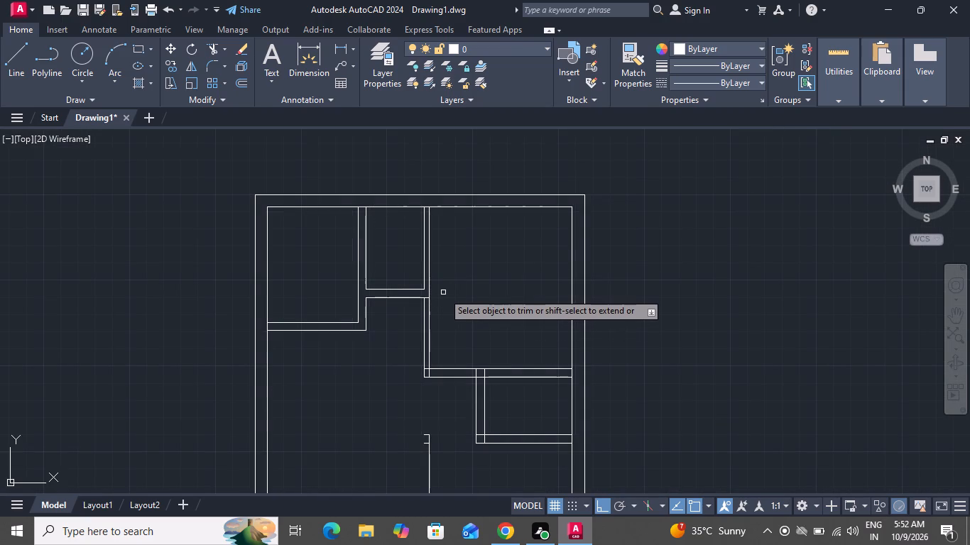
{"action": "scroll", "coordinate": [420, 300], "scroll_direction": "up", "scroll_amount": 4}
{"action": "scroll", "coordinate": [420, 300], "scroll_direction": "down", "scroll_amount": 1}
{"action": "left_click", "coordinate": [435, 275]}
{"action": "left_click", "coordinate": [431, 324]}
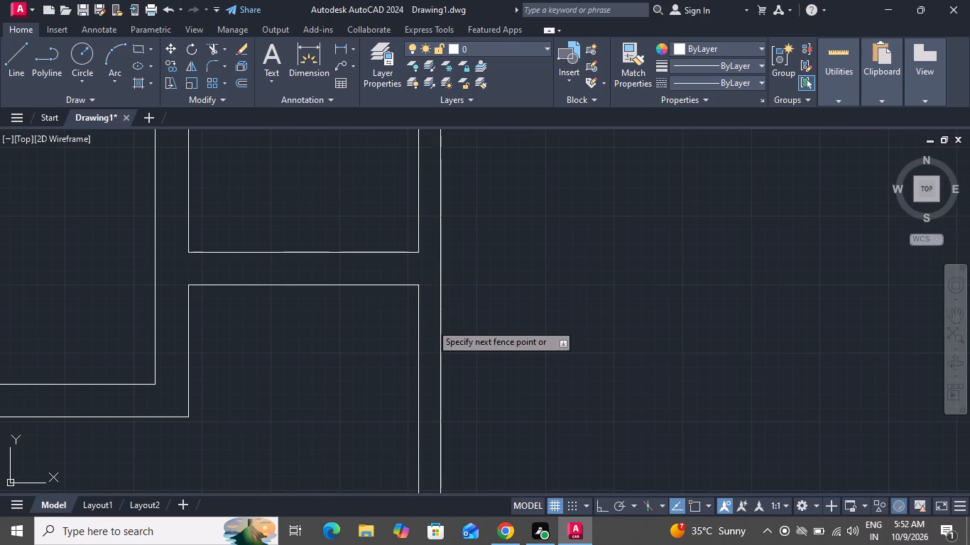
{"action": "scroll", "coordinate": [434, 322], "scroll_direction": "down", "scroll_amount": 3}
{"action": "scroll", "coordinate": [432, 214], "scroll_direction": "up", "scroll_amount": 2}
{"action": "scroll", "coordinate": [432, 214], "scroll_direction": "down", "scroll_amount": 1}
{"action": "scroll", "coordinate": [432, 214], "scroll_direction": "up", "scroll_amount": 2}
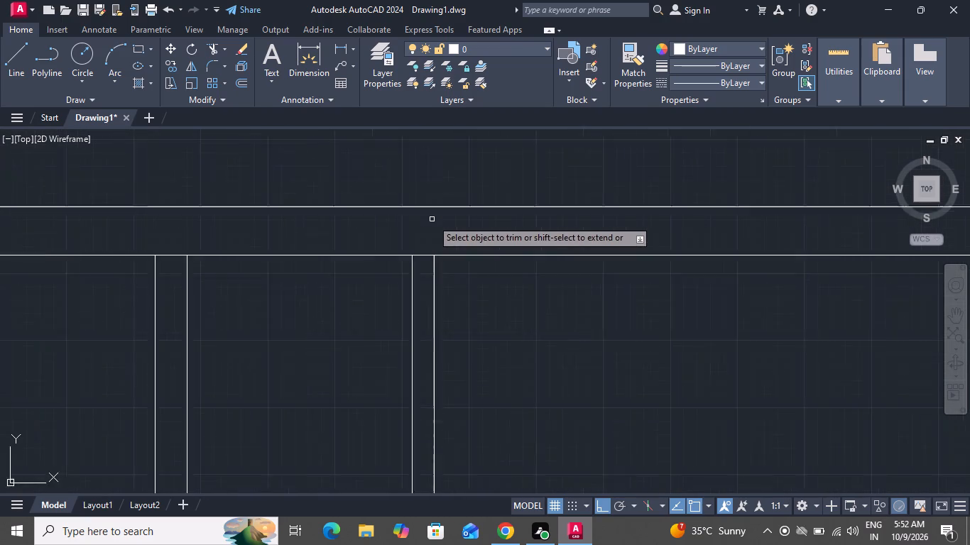
Trim the top outer wall's inner line between the two faces of each vertical partition that meets it.
{"action": "scroll", "coordinate": [432, 221], "scroll_direction": "up", "scroll_amount": 2}
{"action": "left_click", "coordinate": [425, 253]}
{"action": "left_click", "coordinate": [408, 340]}
{"action": "scroll", "coordinate": [437, 303], "scroll_direction": "up", "scroll_amount": 1}
{"action": "scroll", "coordinate": [437, 302], "scroll_direction": "down", "scroll_amount": 2}
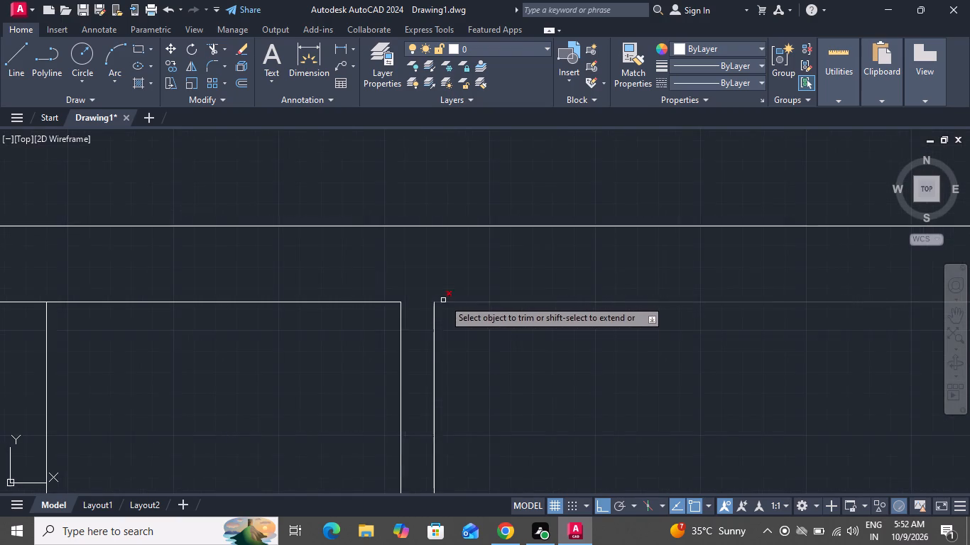
{"action": "scroll", "coordinate": [446, 299], "scroll_direction": "down", "scroll_amount": 1}
{"action": "scroll", "coordinate": [446, 299], "scroll_direction": "up", "scroll_amount": 1}
{"action": "scroll", "coordinate": [252, 276], "scroll_direction": "down", "scroll_amount": 2}
{"action": "scroll", "coordinate": [166, 291], "scroll_direction": "up", "scroll_amount": 3}
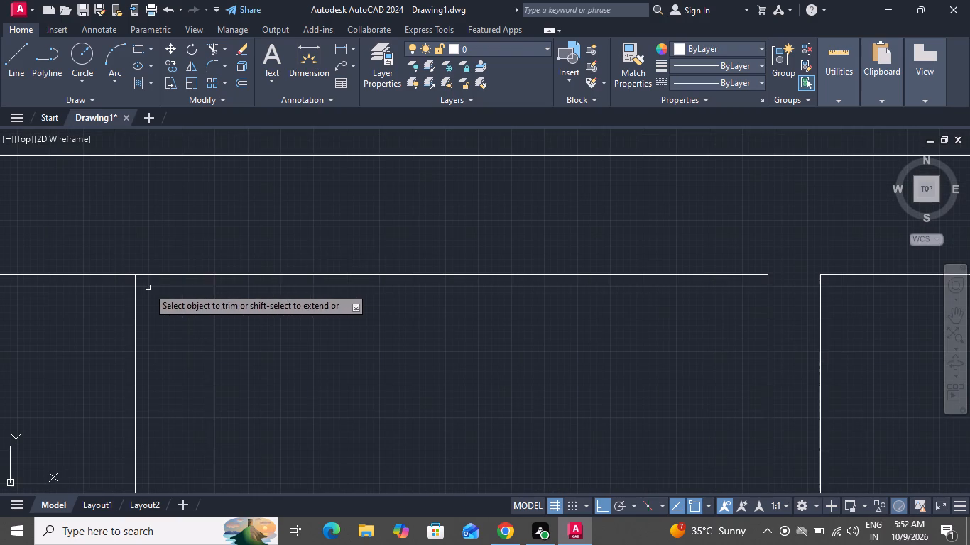
{"action": "left_click_drag", "start_coordinate": [164, 244], "coordinate": [164, 255]}
{"action": "left_click", "coordinate": [170, 361]}
{"action": "scroll", "coordinate": [224, 274], "scroll_direction": "up", "scroll_amount": 1}
{"action": "scroll", "coordinate": [225, 273], "scroll_direction": "down", "scroll_amount": 5}
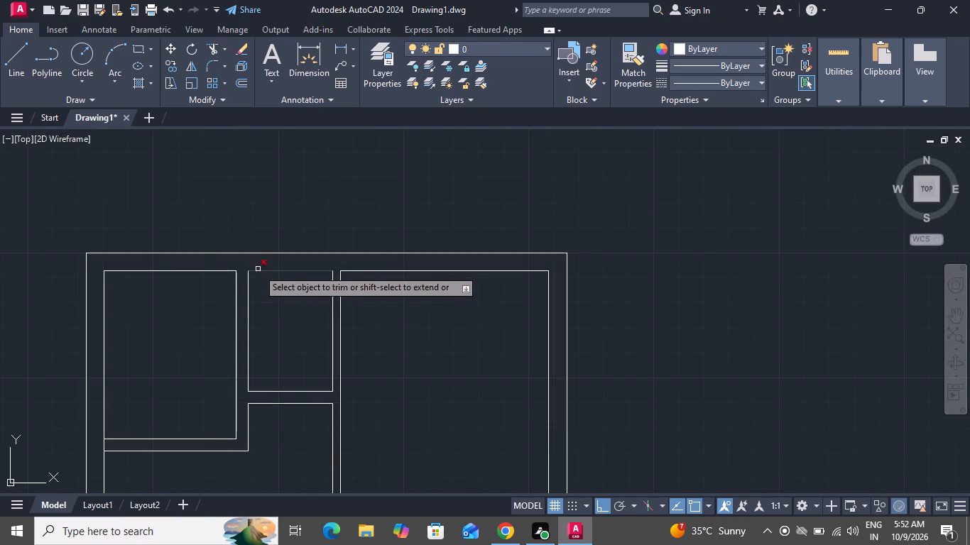
Trim the crossing lines inside the upper-right room's bottom partition, at the central partition corner and at the small right room's left partition.
{"action": "scroll", "coordinate": [288, 283], "scroll_direction": "down", "scroll_amount": 2}
{"action": "scroll", "coordinate": [288, 283], "scroll_direction": "up", "scroll_amount": 1}
{"action": "scroll", "coordinate": [288, 283], "scroll_direction": "down", "scroll_amount": 2}
{"action": "scroll", "coordinate": [309, 404], "scroll_direction": "up", "scroll_amount": 2}
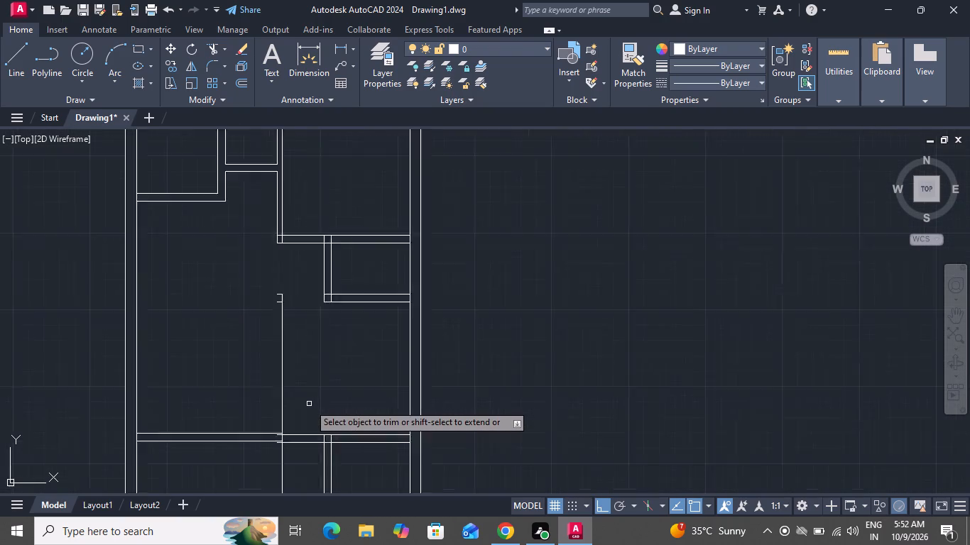
{"action": "scroll", "coordinate": [309, 404], "scroll_direction": "up", "scroll_amount": 1}
{"action": "scroll", "coordinate": [310, 402], "scroll_direction": "down", "scroll_amount": 1}
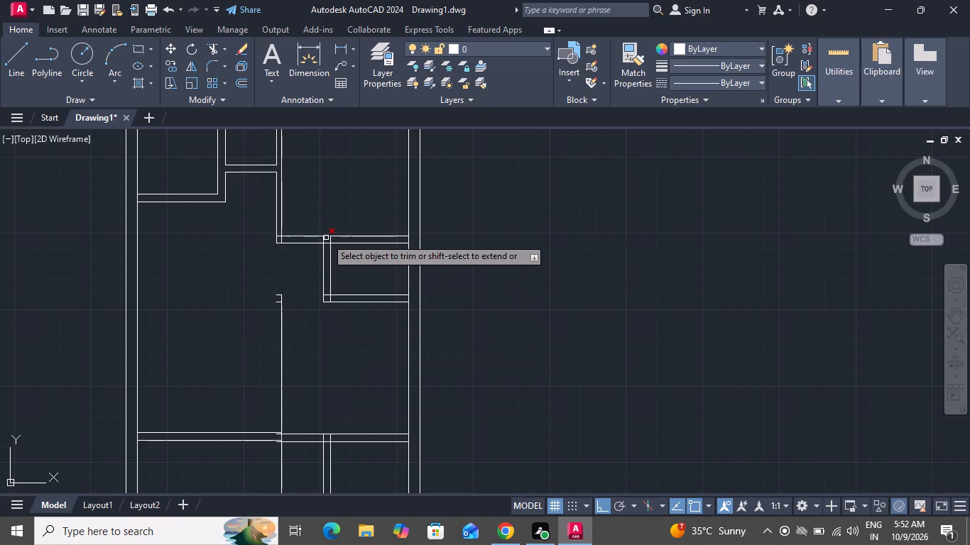
{"action": "scroll", "coordinate": [324, 238], "scroll_direction": "up", "scroll_amount": 3}
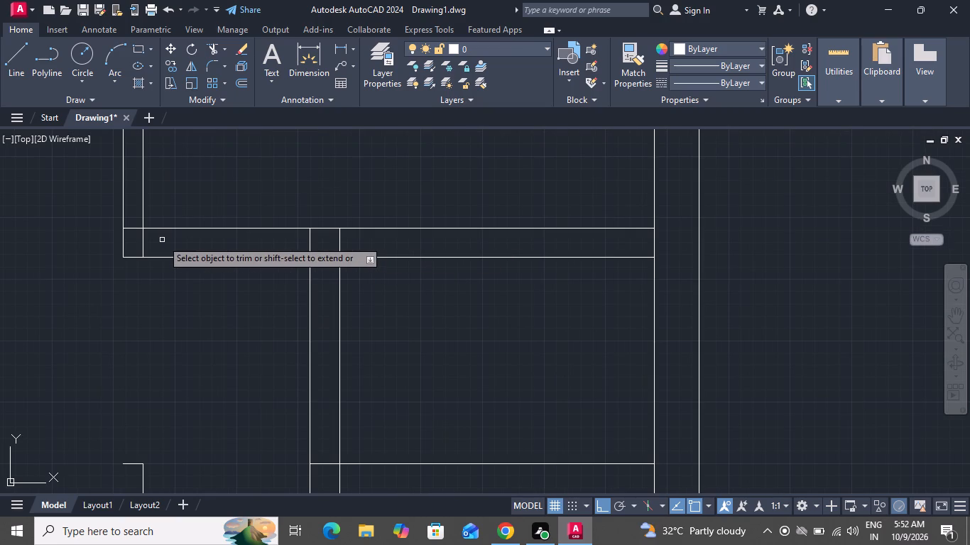
{"action": "left_click", "coordinate": [162, 240]}
{"action": "left_click", "coordinate": [142, 241]}
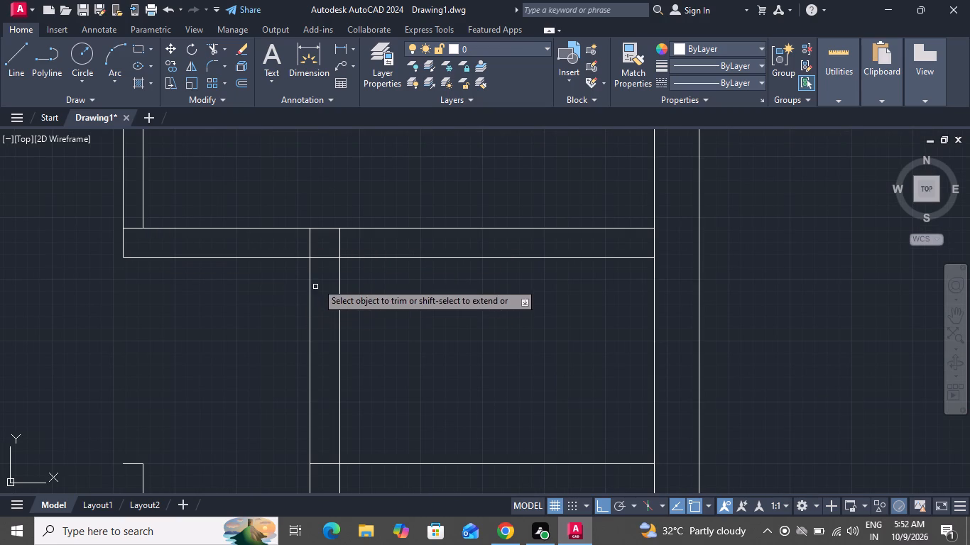
{"action": "left_click", "coordinate": [324, 252]}
{"action": "left_click", "coordinate": [325, 296]}
{"action": "left_click", "coordinate": [325, 246]}
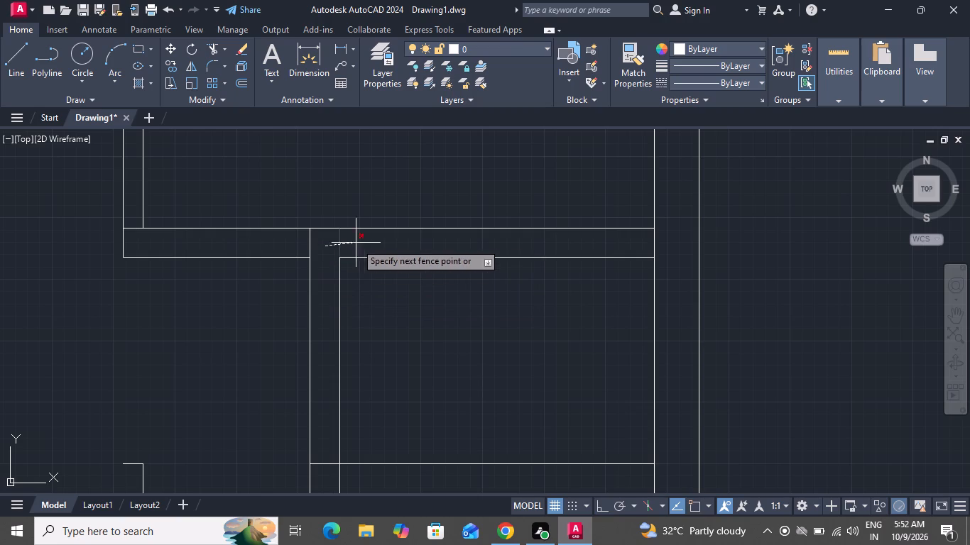
{"action": "left_click", "coordinate": [356, 243]}
{"action": "left_click", "coordinate": [336, 246]}
{"action": "left_click", "coordinate": [278, 231]}
Trim the overlapping line ends inside the small right room's bottom-left partition corner, then end trimming.
{"action": "scroll", "coordinate": [361, 257], "scroll_direction": "down", "scroll_amount": 3}
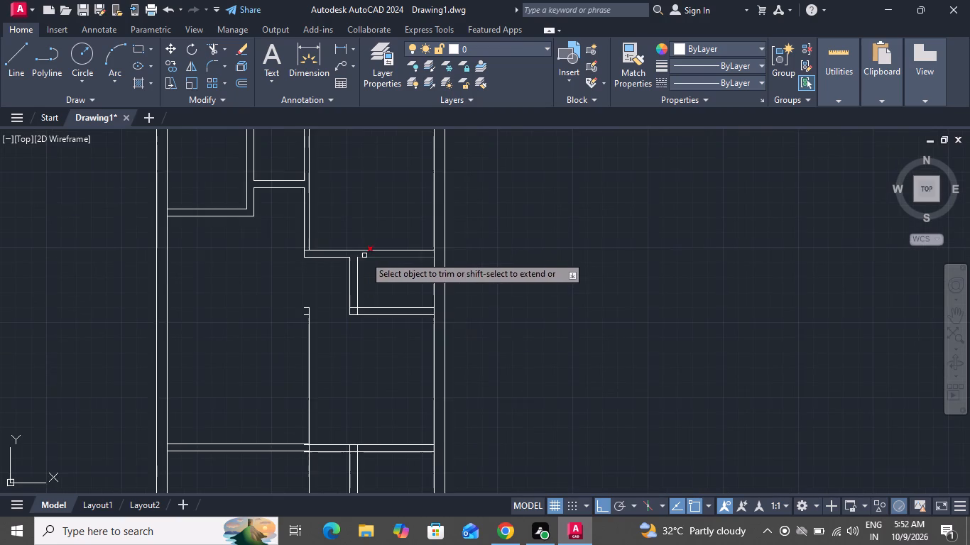
{"action": "scroll", "coordinate": [361, 331], "scroll_direction": "up", "scroll_amount": 3}
{"action": "left_click", "coordinate": [320, 221]}
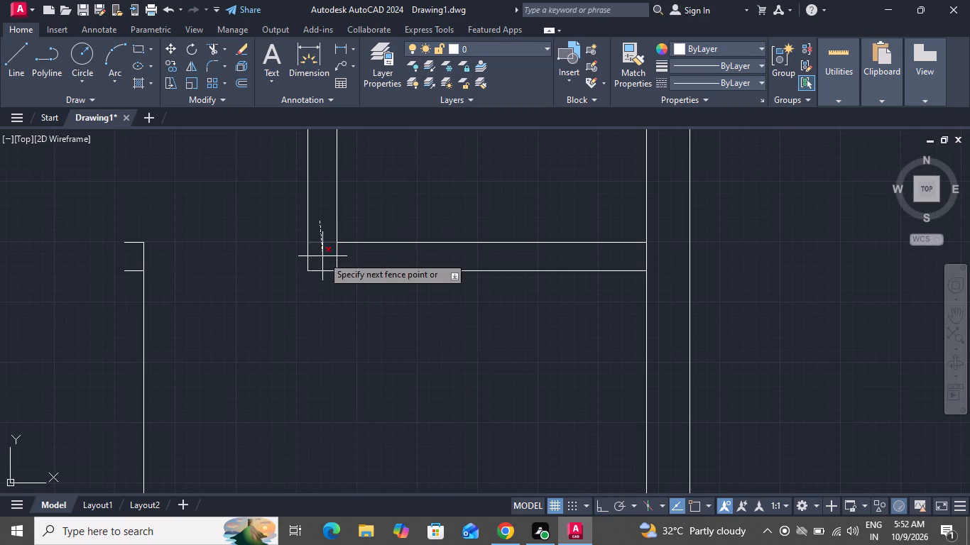
{"action": "double_click", "coordinate": [322, 256]}
{"action": "left_click", "coordinate": [357, 260]}
{"action": "left_click", "coordinate": [329, 260]}
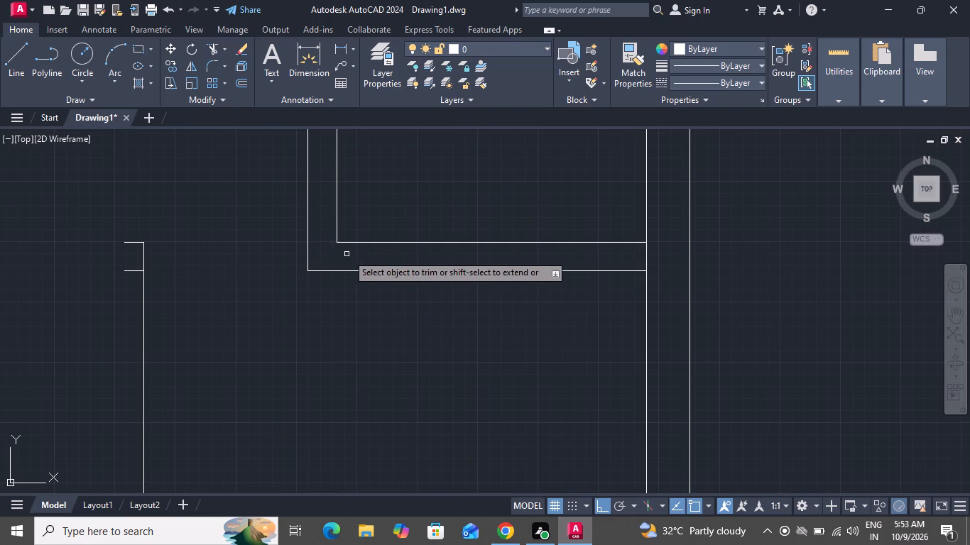
{"action": "scroll", "coordinate": [349, 254], "scroll_direction": "up", "scroll_amount": 1}
{"action": "scroll", "coordinate": [349, 254], "scroll_direction": "down", "scroll_amount": 4}
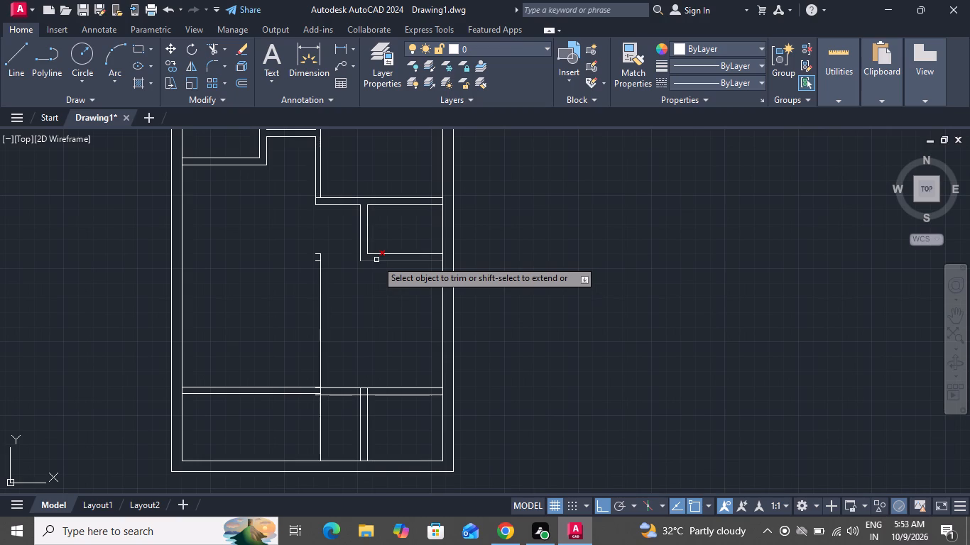
{"action": "right_click", "coordinate": [376, 260]}
{"action": "left_click", "coordinate": [386, 279]}
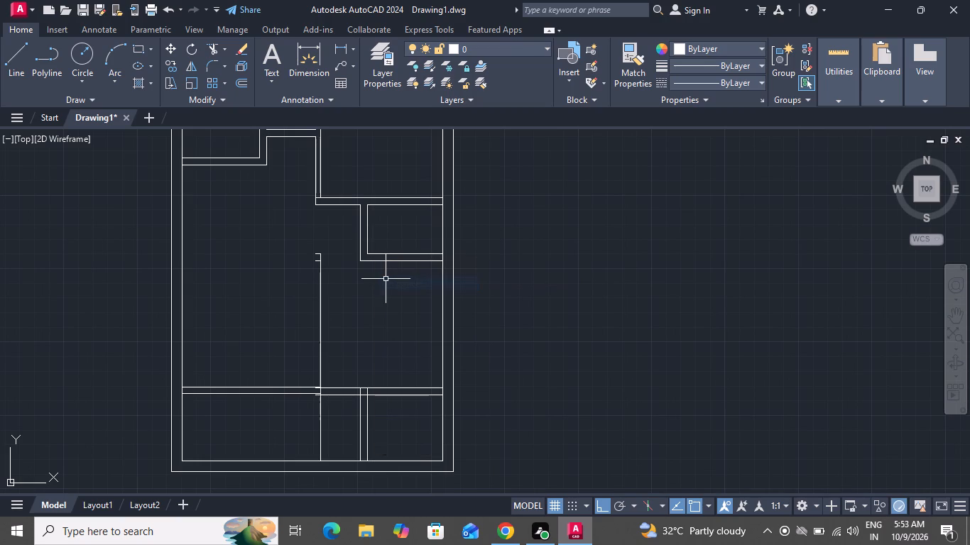
Offset the lower central vertical partition line 6" toward the left side of the plan.
{"action": "type", "text": "o t"}
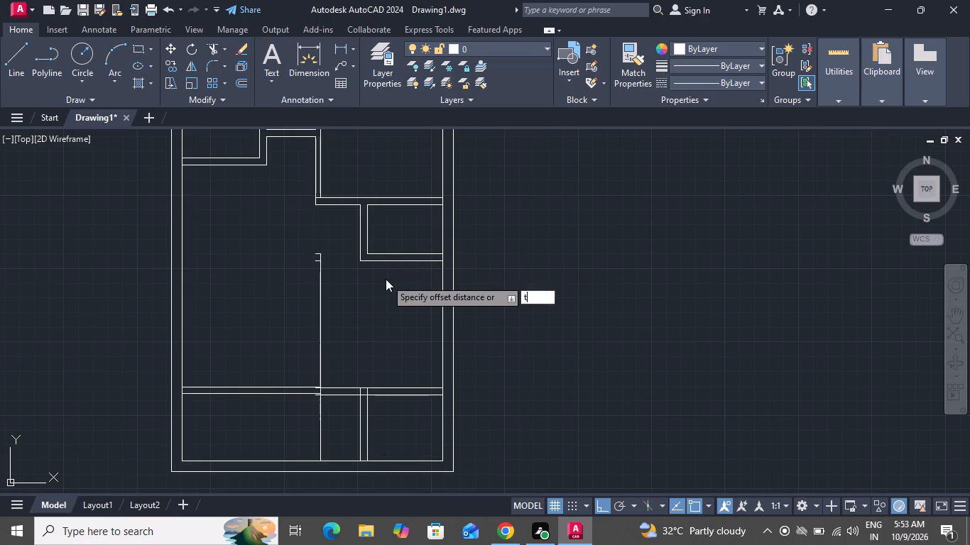
{"action": "key", "text": "space"}
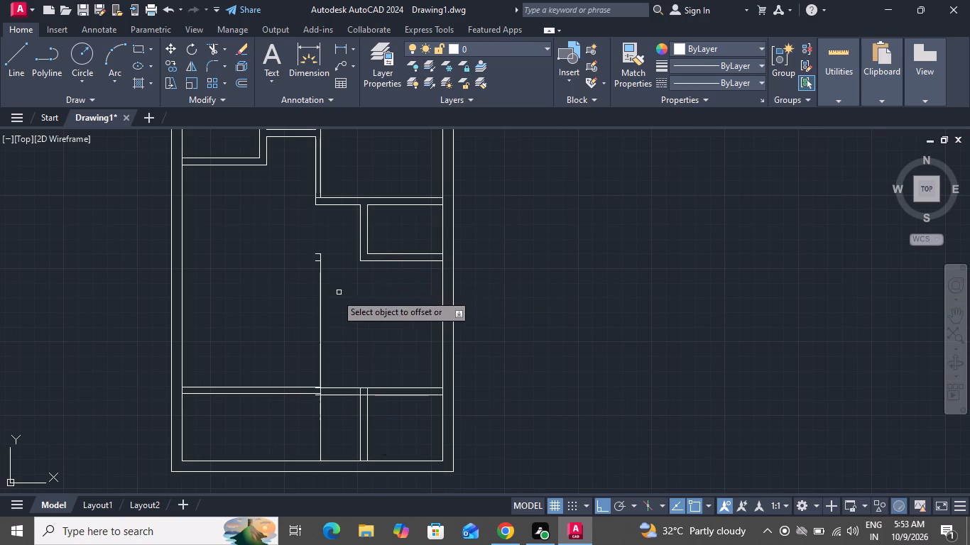
{"action": "left_click", "coordinate": [320, 299]}
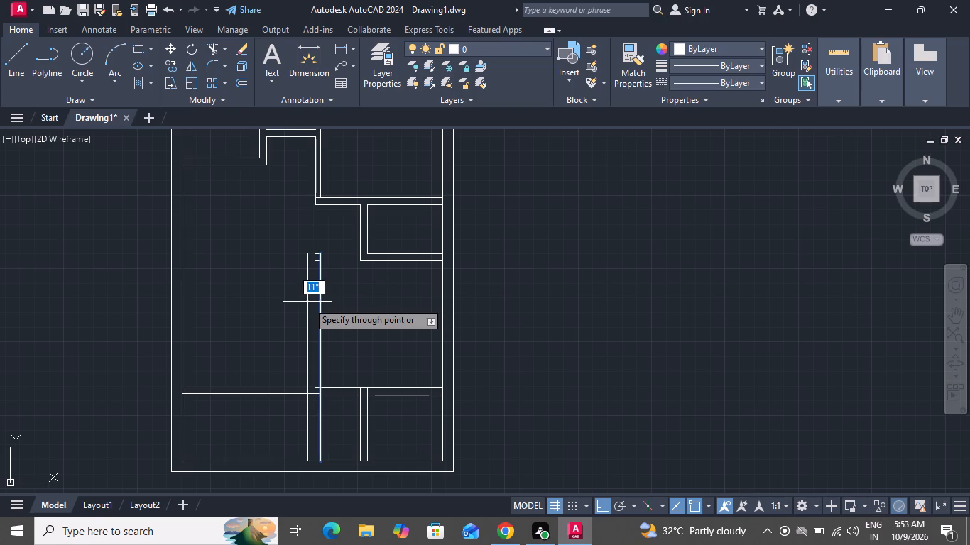
{"action": "key", "text": "6"}
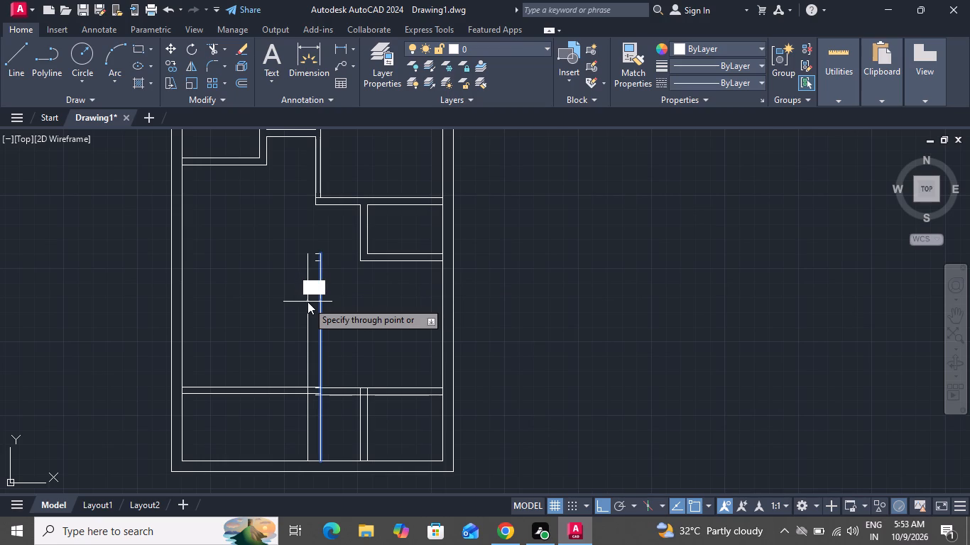
{"action": "key", "text": "shift+quotedbl"}
{"action": "key", "text": "Return"}
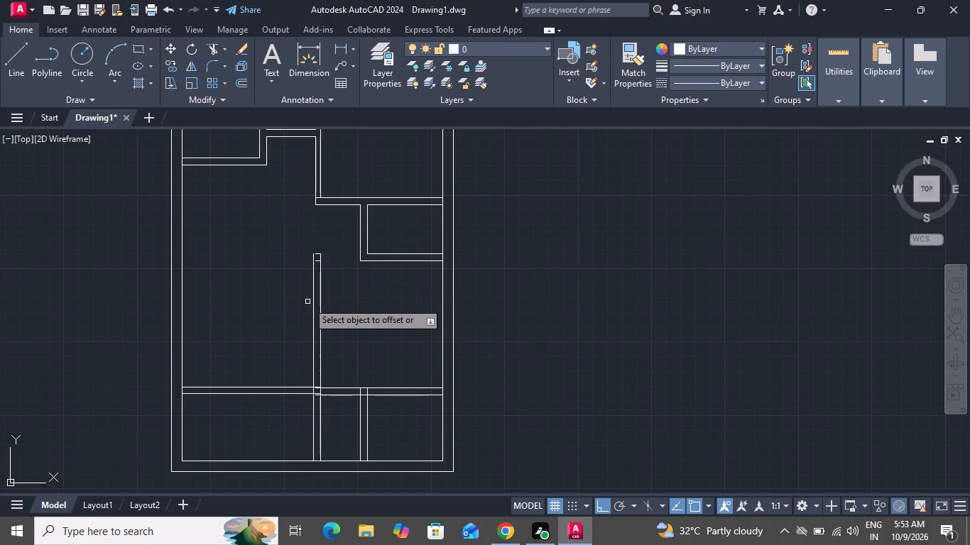
{"action": "right_click", "coordinate": [335, 297]}
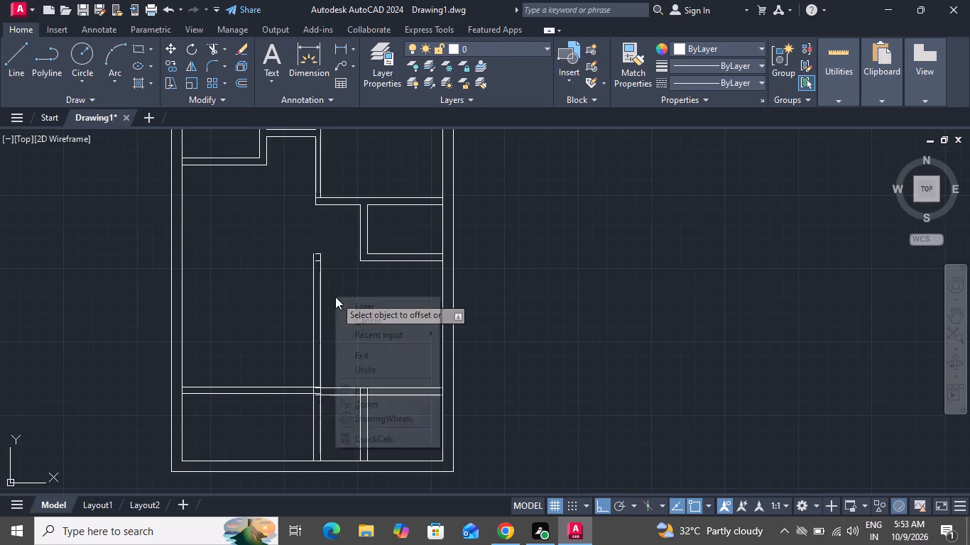
{"action": "left_click", "coordinate": [359, 317]}
Trim the vertical partition lines below the lower horizontal partition, including the pair of stubs inside its right-hand part.
{"action": "type", "text": "tr"}
{"action": "key", "text": "space"}
{"action": "key", "text": "space"}
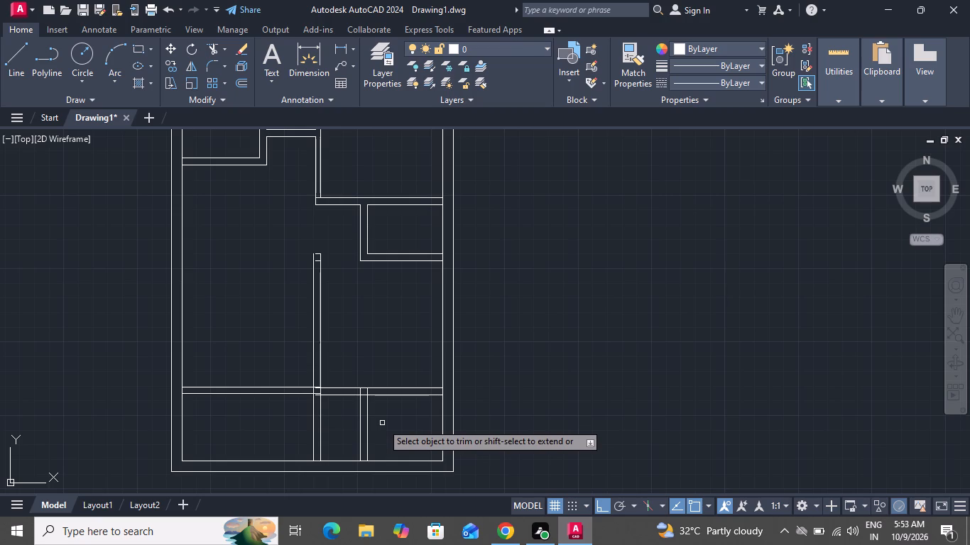
{"action": "left_click", "coordinate": [382, 423]}
{"action": "left_click", "coordinate": [274, 428]}
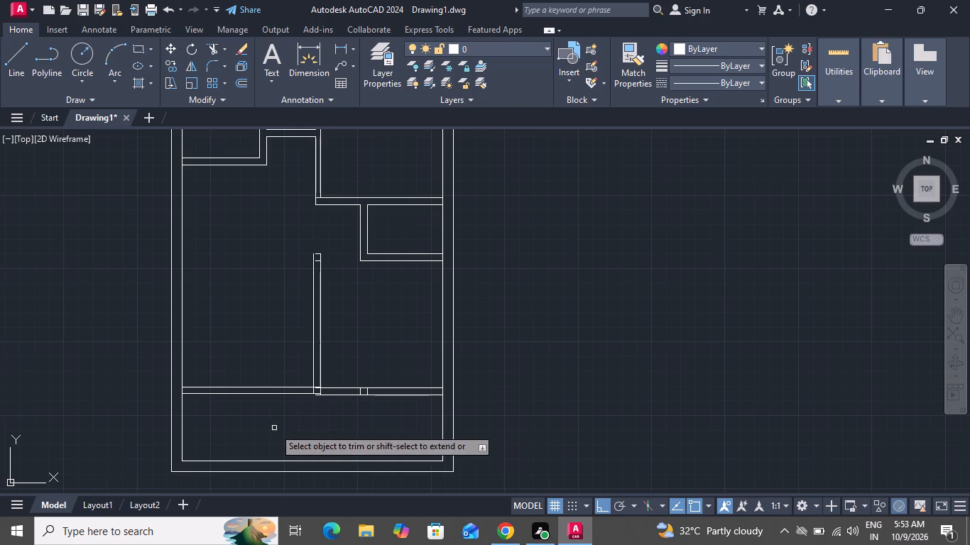
{"action": "scroll", "coordinate": [364, 404], "scroll_direction": "up", "scroll_amount": 4}
{"action": "left_click", "coordinate": [384, 363]}
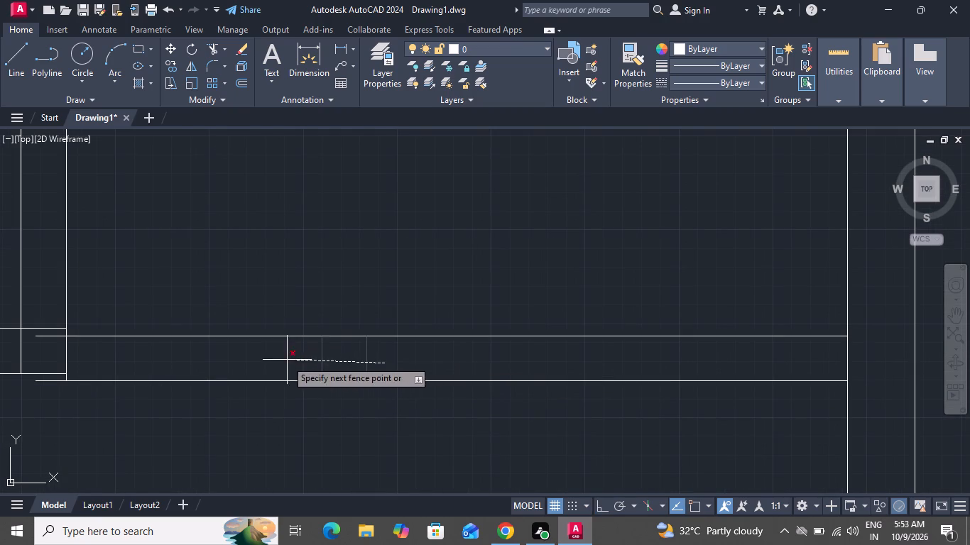
{"action": "left_click", "coordinate": [285, 360]}
Trim the upper horizontal lines between the lower central partition's faces, and its right face where it enters the horizontal partition.
{"action": "scroll", "coordinate": [322, 348], "scroll_direction": "down", "scroll_amount": 3}
{"action": "scroll", "coordinate": [249, 343], "scroll_direction": "up", "scroll_amount": 5}
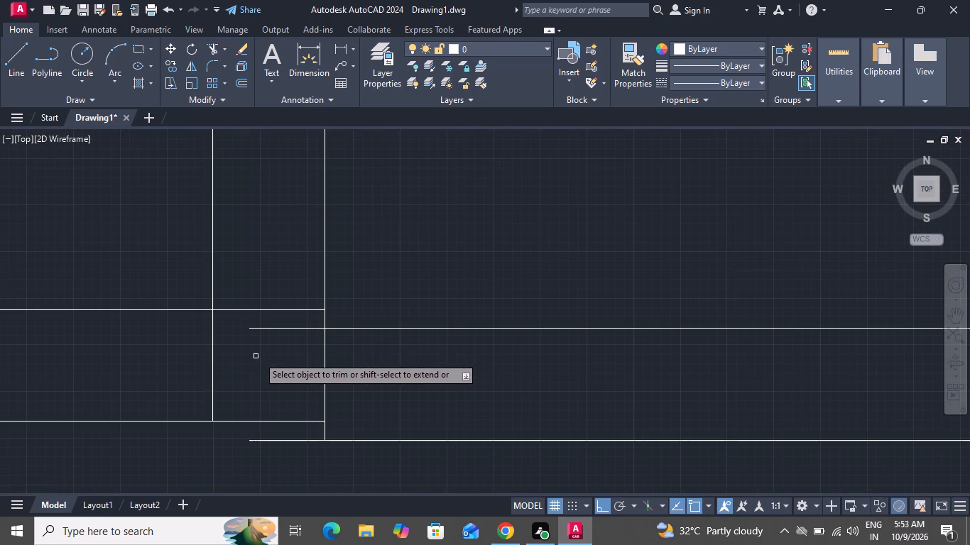
{"action": "left_click_drag", "start_coordinate": [281, 290], "coordinate": [285, 304]}
{"action": "left_click", "coordinate": [285, 367]}
{"action": "left_click", "coordinate": [290, 277]}
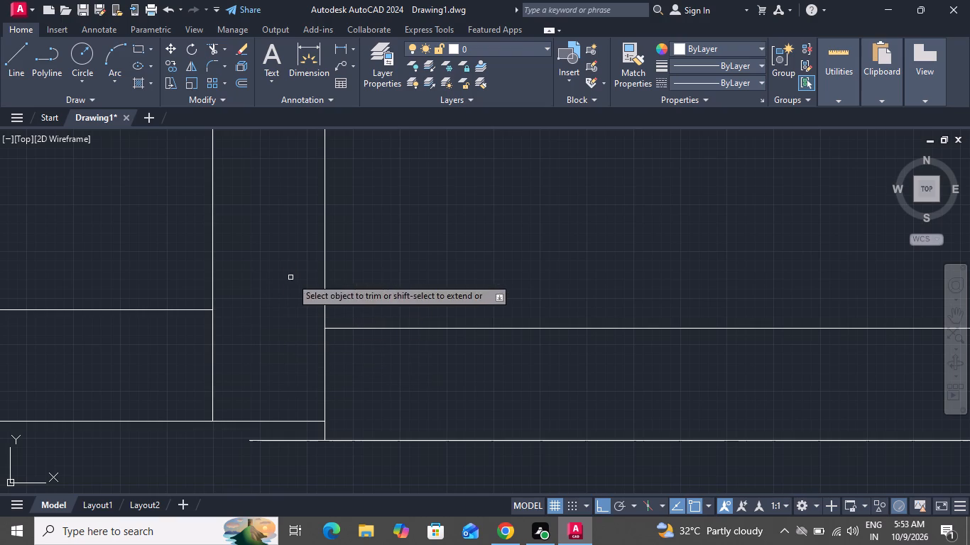
{"action": "left_click", "coordinate": [289, 388]}
{"action": "left_click", "coordinate": [348, 375]}
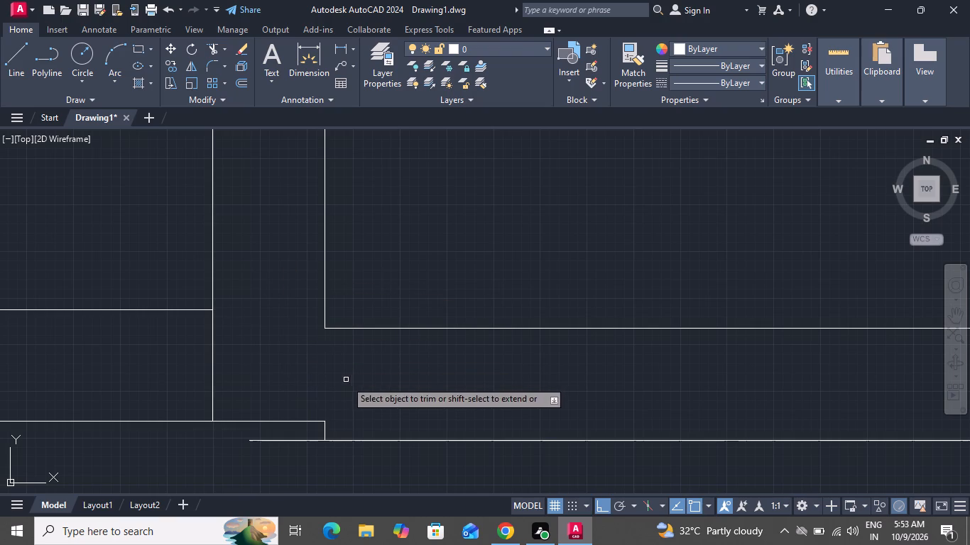
Trim the horizontal ends beneath the lower central partition, the right-hand horizontal partition's lower line and its leftover vertical stub.
{"action": "scroll", "coordinate": [334, 397], "scroll_direction": "down", "scroll_amount": 5}
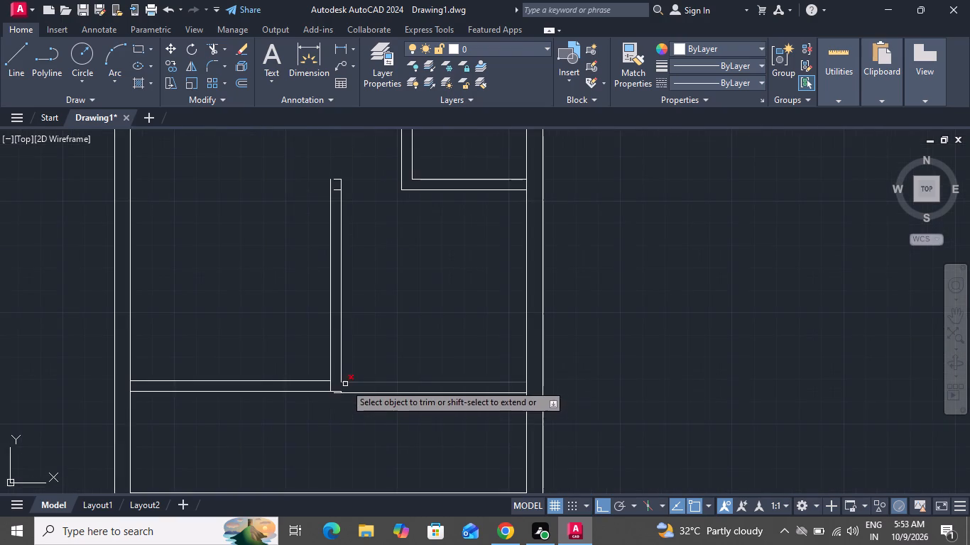
{"action": "scroll", "coordinate": [339, 395], "scroll_direction": "up", "scroll_amount": 3}
{"action": "left_click", "coordinate": [327, 367]}
{"action": "left_click", "coordinate": [327, 400]}
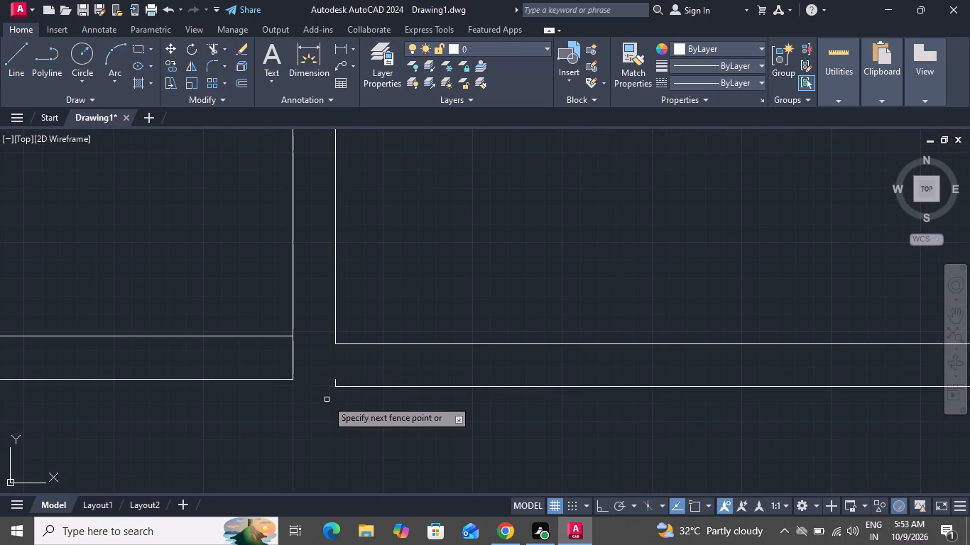
{"action": "left_click_drag", "start_coordinate": [345, 368], "coordinate": [347, 376]}
{"action": "left_click", "coordinate": [347, 406]}
{"action": "left_click", "coordinate": [345, 385]}
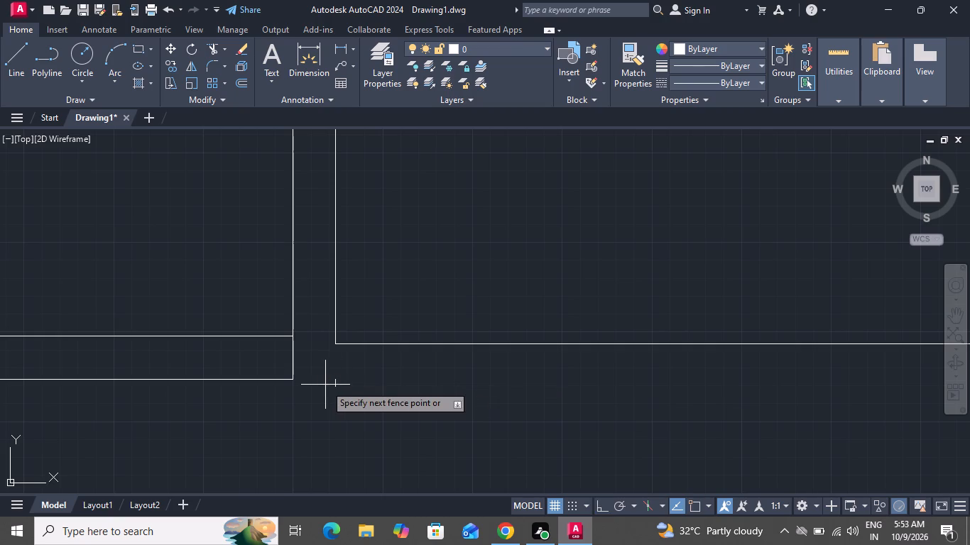
{"action": "left_click", "coordinate": [325, 385]}
{"action": "scroll", "coordinate": [341, 385], "scroll_direction": "down", "scroll_amount": 3}
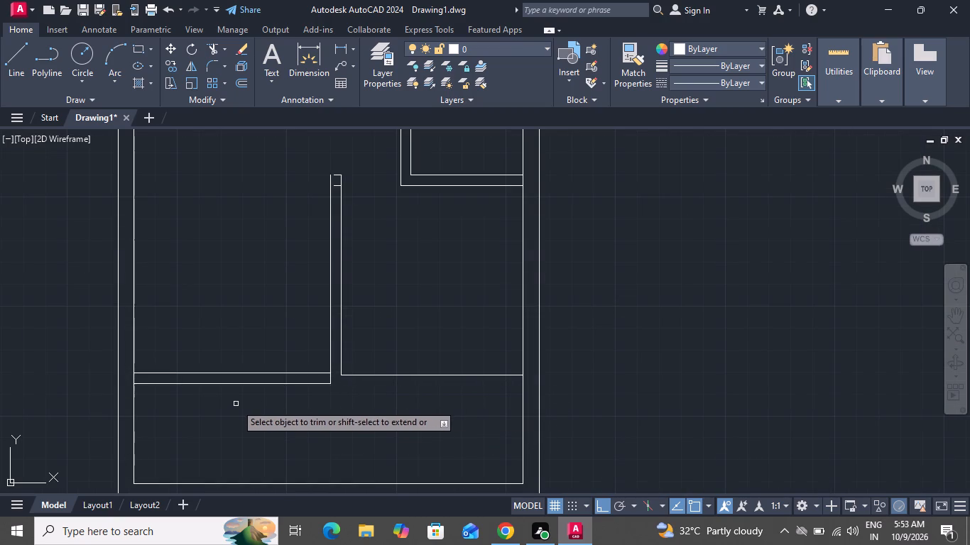
{"action": "right_click", "coordinate": [229, 412]}
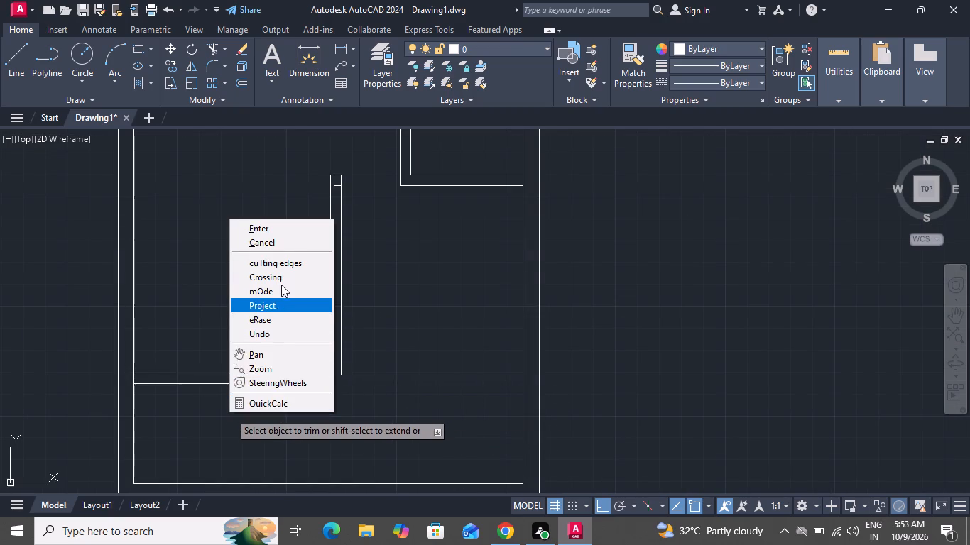
{"action": "left_click", "coordinate": [278, 240]}
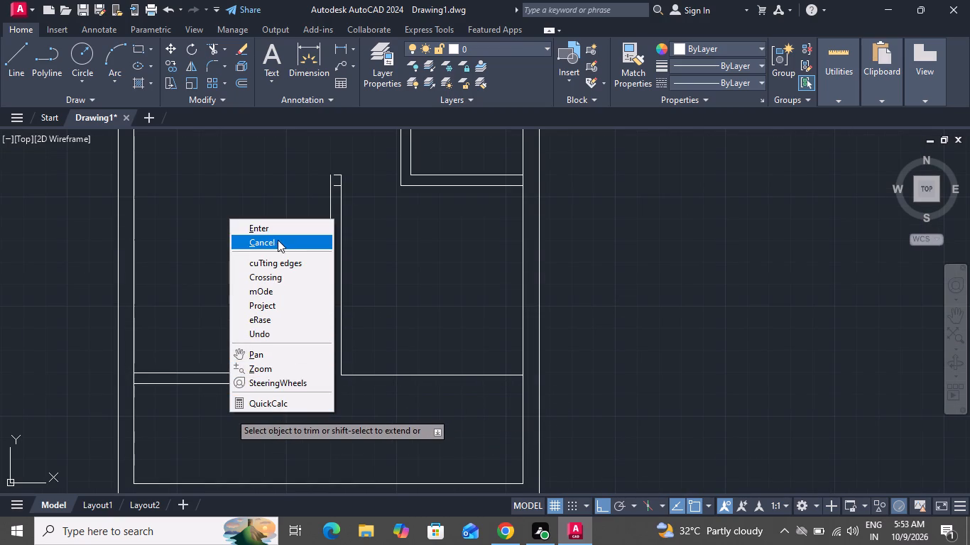
Offset the left outer wall's inner line 5' into the plan.
{"action": "type", "text": "o t"}
{"action": "key", "text": "space"}
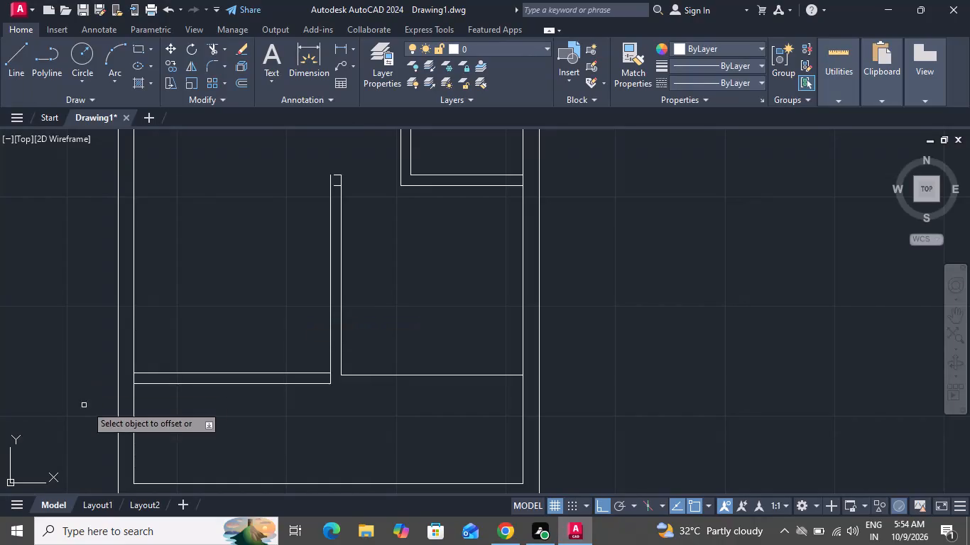
{"action": "left_click", "coordinate": [133, 430]}
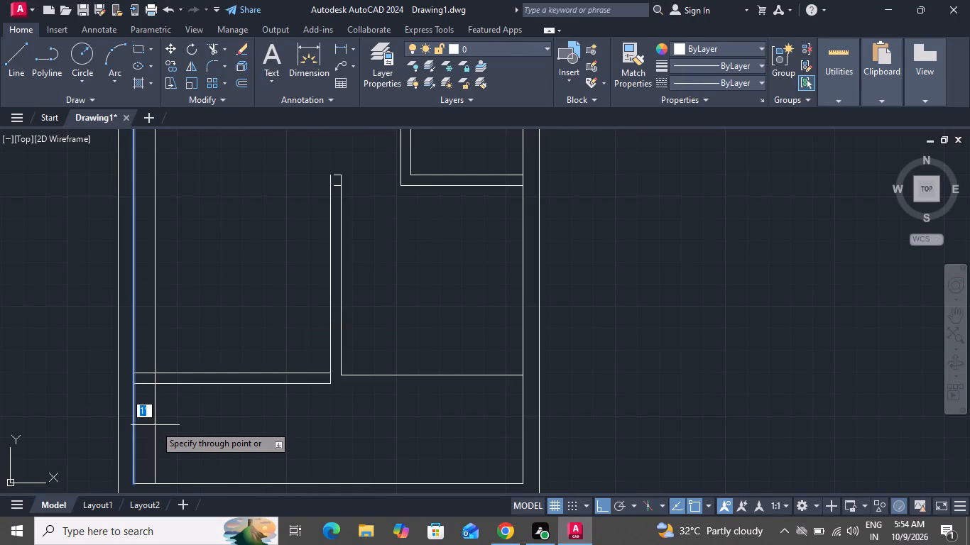
{"action": "type", "text": "5'"}
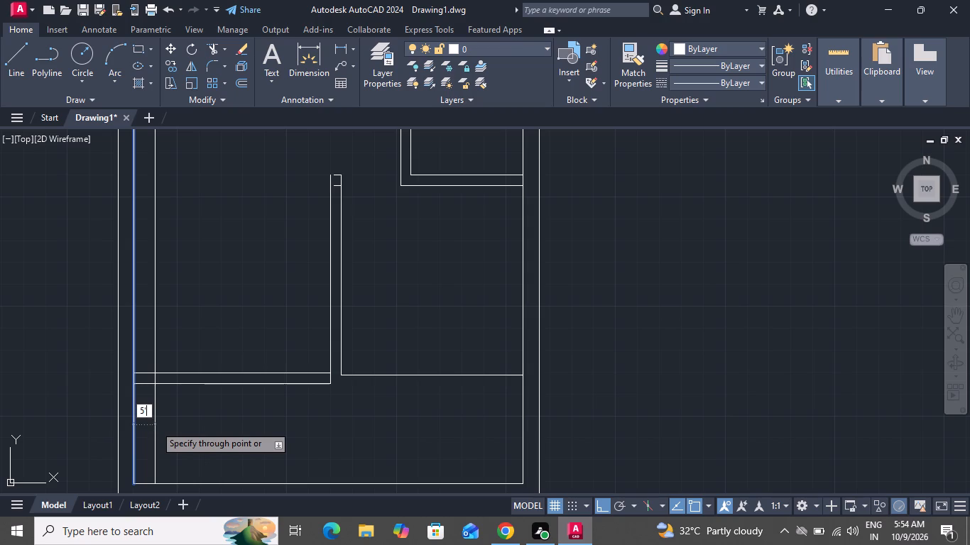
{"action": "key", "text": "Return"}
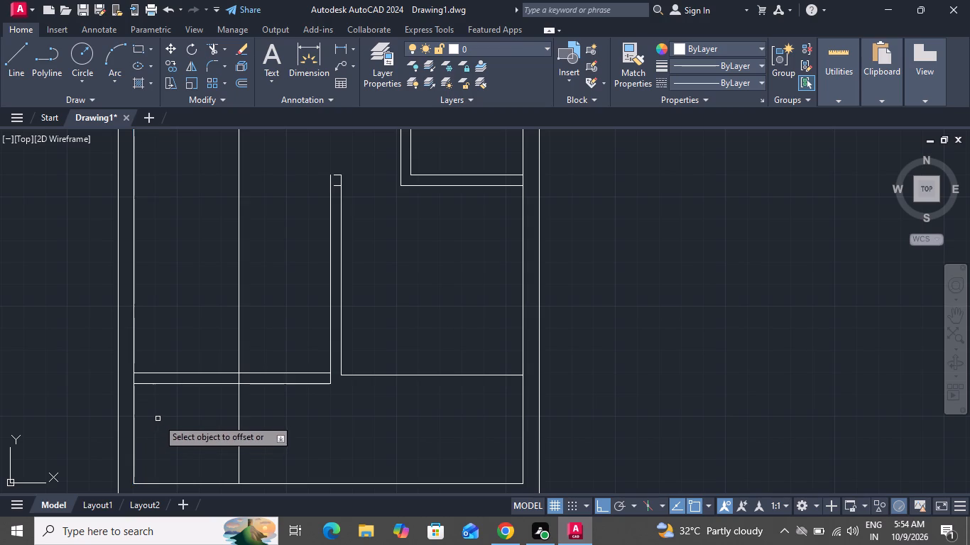
Offset the new vertical line in the plan's left part 6" to the right to form a partition.
{"action": "left_click", "coordinate": [239, 431]}
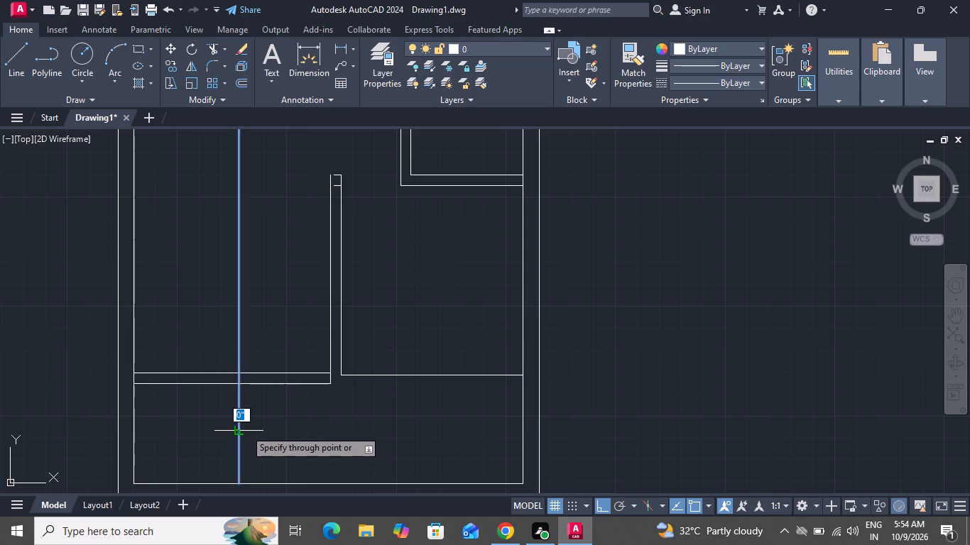
{"action": "key", "text": "6"}
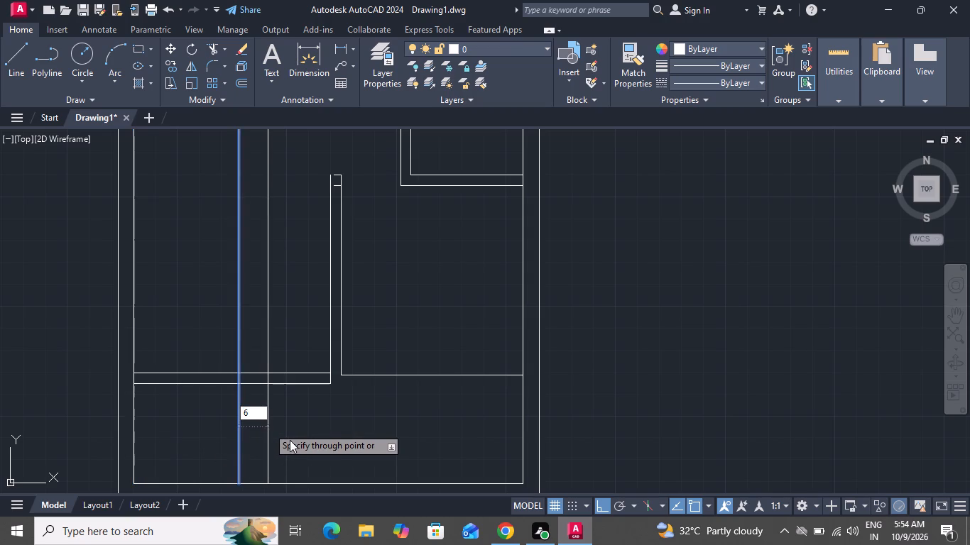
{"action": "key", "text": "shift+quotedbl"}
{"action": "key", "text": "Return"}
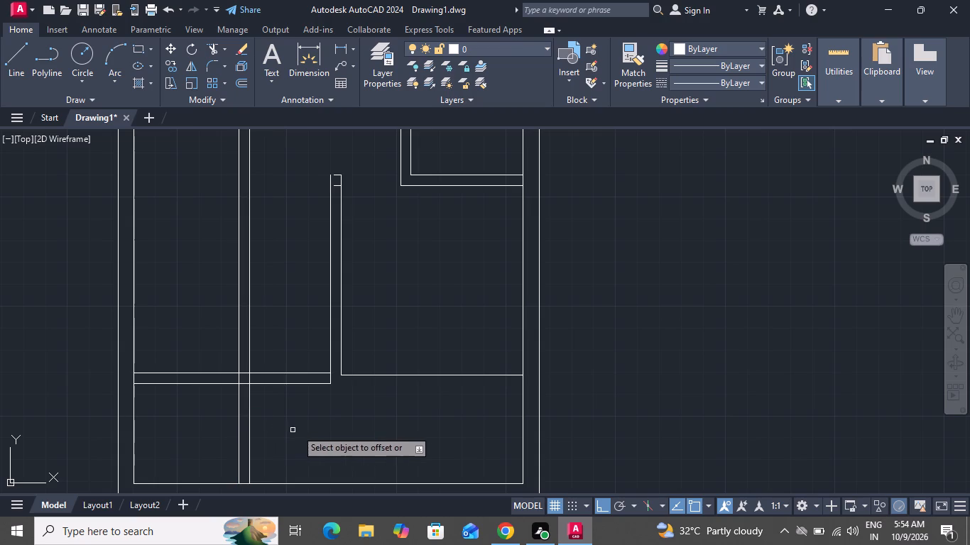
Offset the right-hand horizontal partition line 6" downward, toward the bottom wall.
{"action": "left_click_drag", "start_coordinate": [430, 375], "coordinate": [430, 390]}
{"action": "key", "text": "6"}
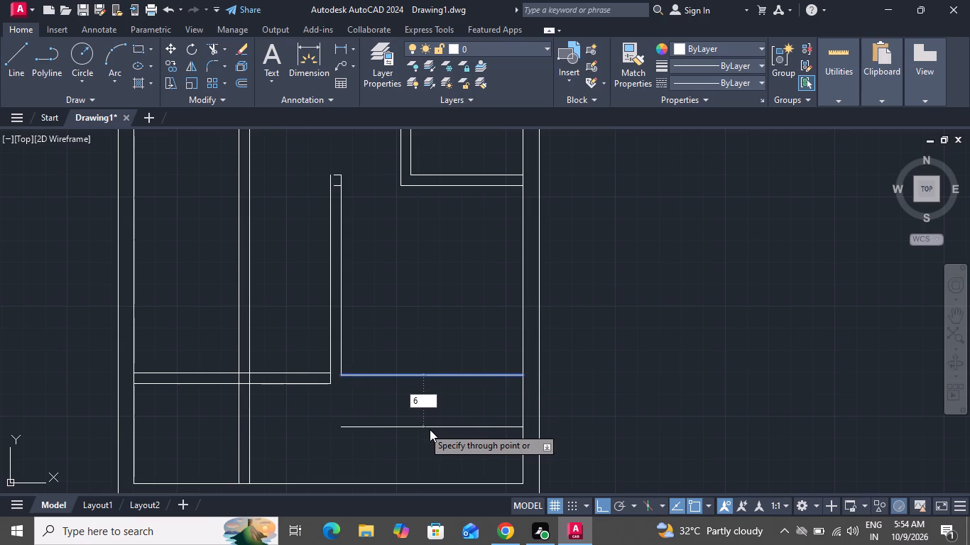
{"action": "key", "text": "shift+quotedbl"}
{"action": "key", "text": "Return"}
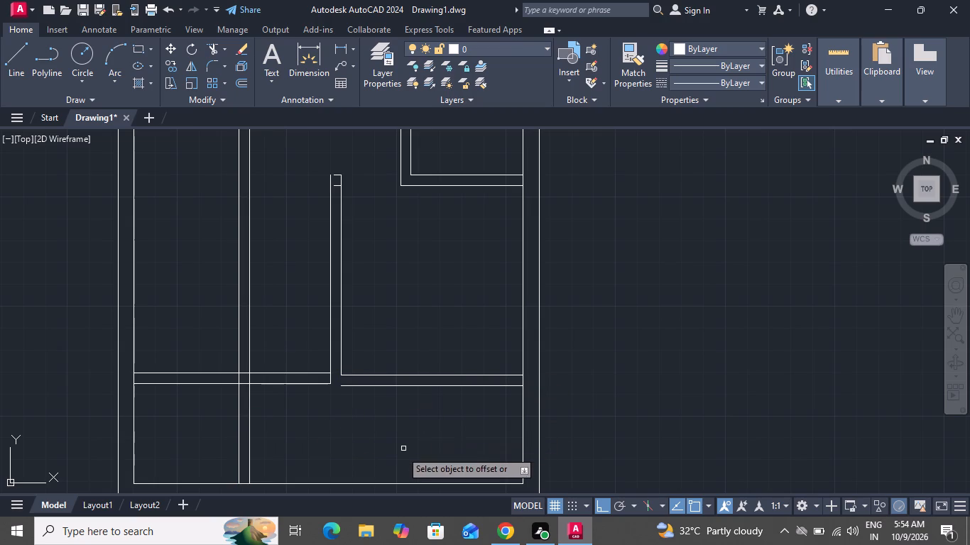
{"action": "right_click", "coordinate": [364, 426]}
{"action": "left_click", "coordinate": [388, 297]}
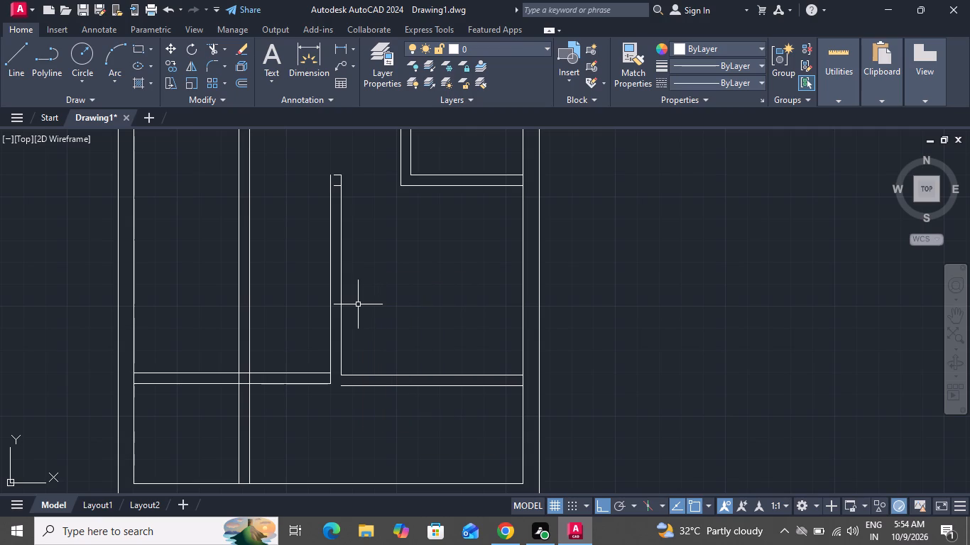
Trim both lines of the new vertical partition above the lower-left horizontal partition.
{"action": "scroll", "coordinate": [358, 304], "scroll_direction": "up", "scroll_amount": 1}
{"action": "scroll", "coordinate": [364, 306], "scroll_direction": "down", "scroll_amount": 1}
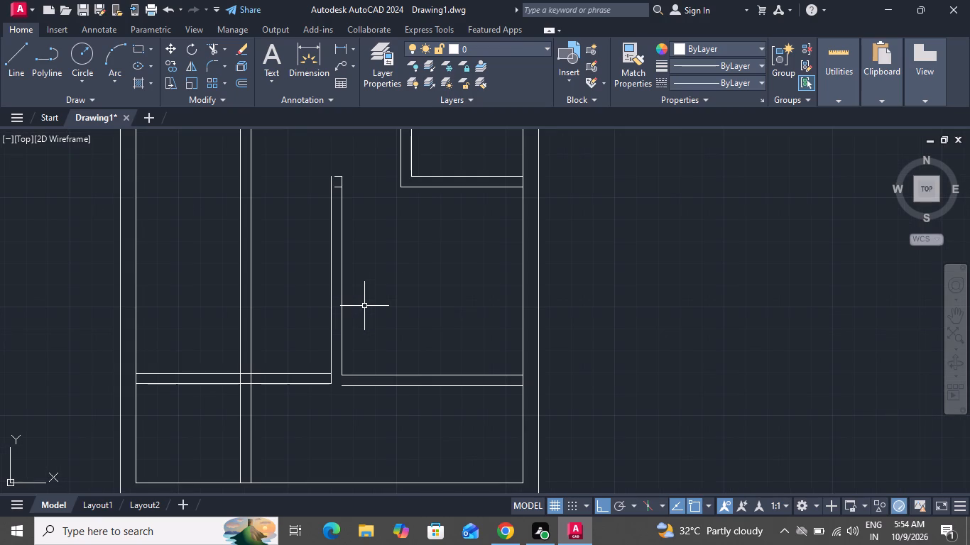
{"action": "type", "text": "tr"}
{"action": "key", "text": "space"}
{"action": "key", "text": "space"}
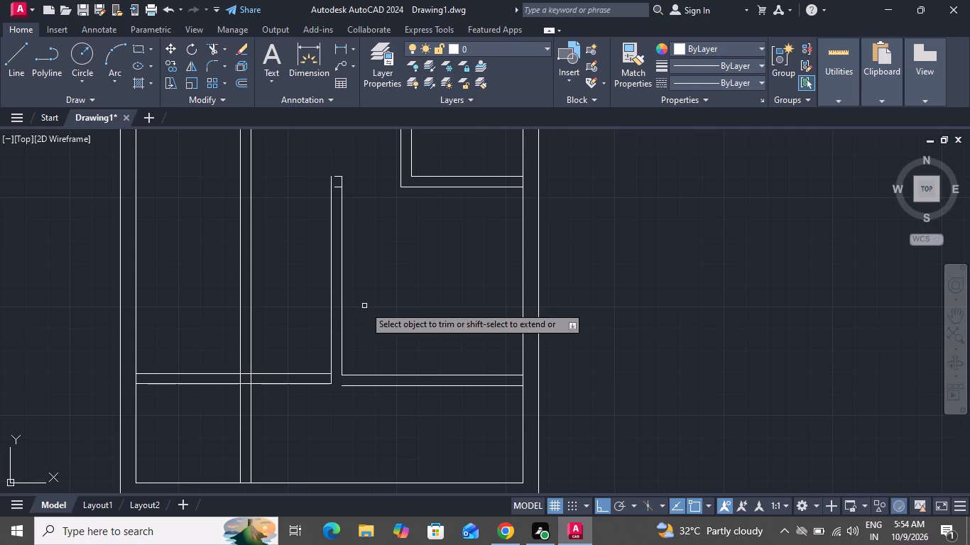
{"action": "left_click", "coordinate": [291, 236]}
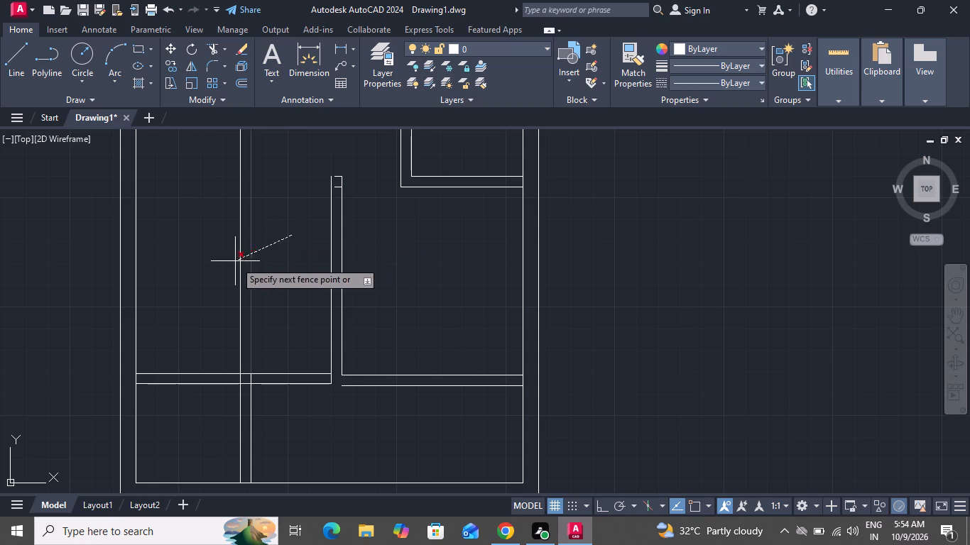
{"action": "left_click", "coordinate": [223, 266]}
Trim the new vertical partition's lines inside the lower-left horizontal partition, and that partition's lower line between the vertical faces.
{"action": "scroll", "coordinate": [230, 278], "scroll_direction": "down", "scroll_amount": 2}
{"action": "scroll", "coordinate": [231, 279], "scroll_direction": "up", "scroll_amount": 1}
{"action": "scroll", "coordinate": [233, 281], "scroll_direction": "down", "scroll_amount": 2}
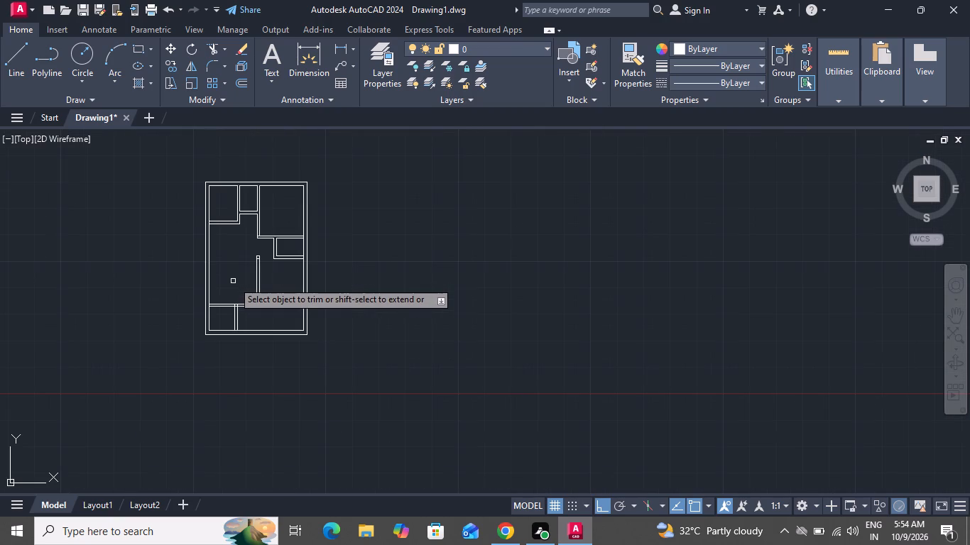
{"action": "scroll", "coordinate": [230, 304], "scroll_direction": "up", "scroll_amount": 6}
{"action": "scroll", "coordinate": [257, 311], "scroll_direction": "down", "scroll_amount": 1}
{"action": "scroll", "coordinate": [260, 309], "scroll_direction": "up", "scroll_amount": 1}
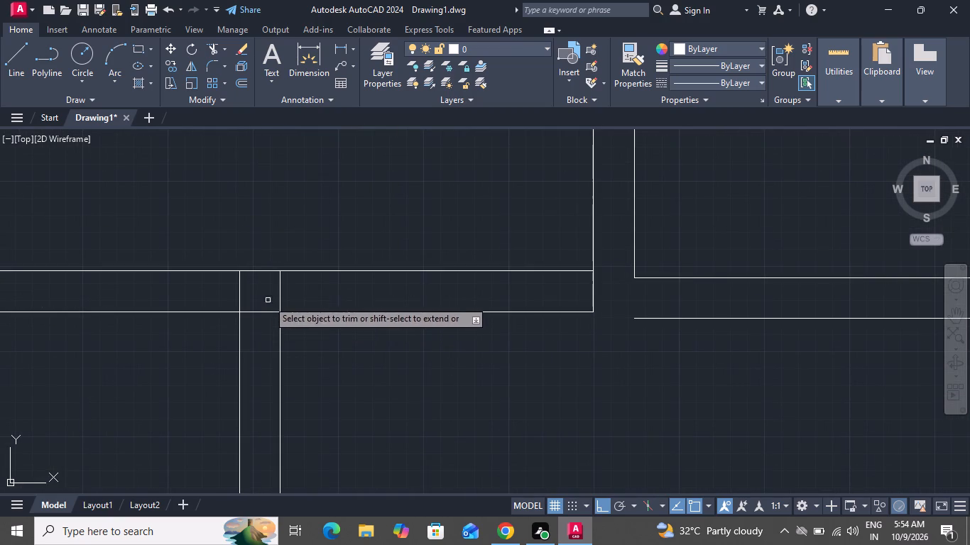
{"action": "left_click", "coordinate": [310, 290]}
{"action": "left_click", "coordinate": [229, 291]}
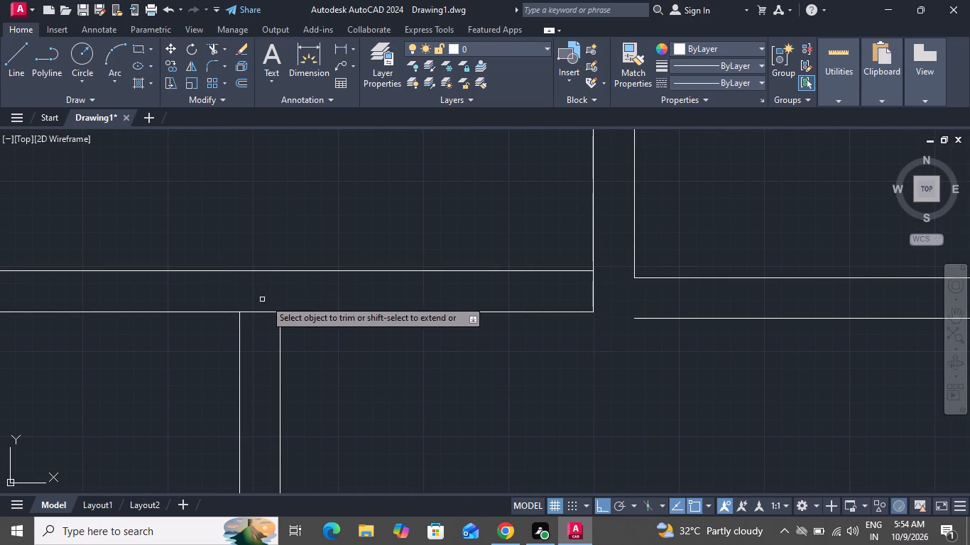
{"action": "left_click", "coordinate": [266, 301]}
{"action": "left_click", "coordinate": [265, 344]}
{"action": "scroll", "coordinate": [501, 305], "scroll_direction": "down", "scroll_amount": 2}
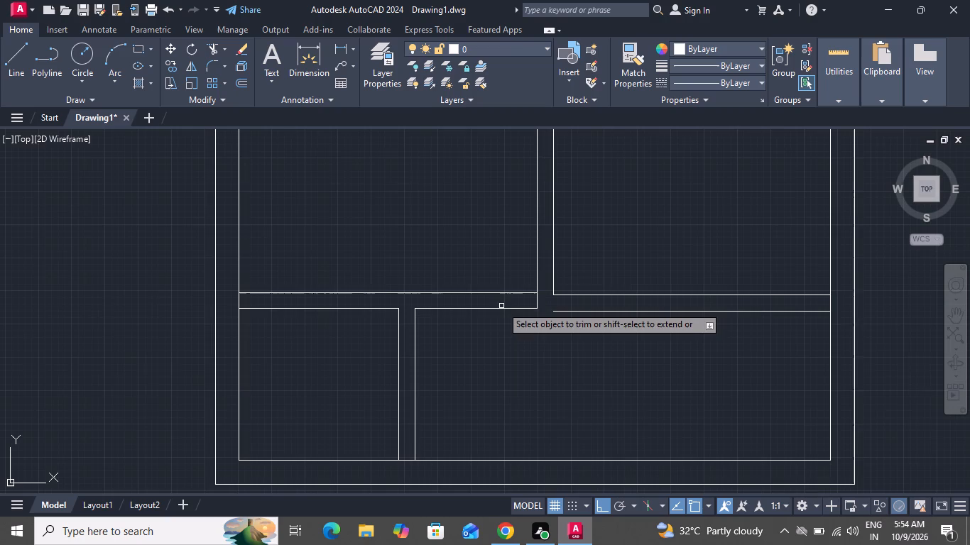
{"action": "right_click", "coordinate": [521, 334]}
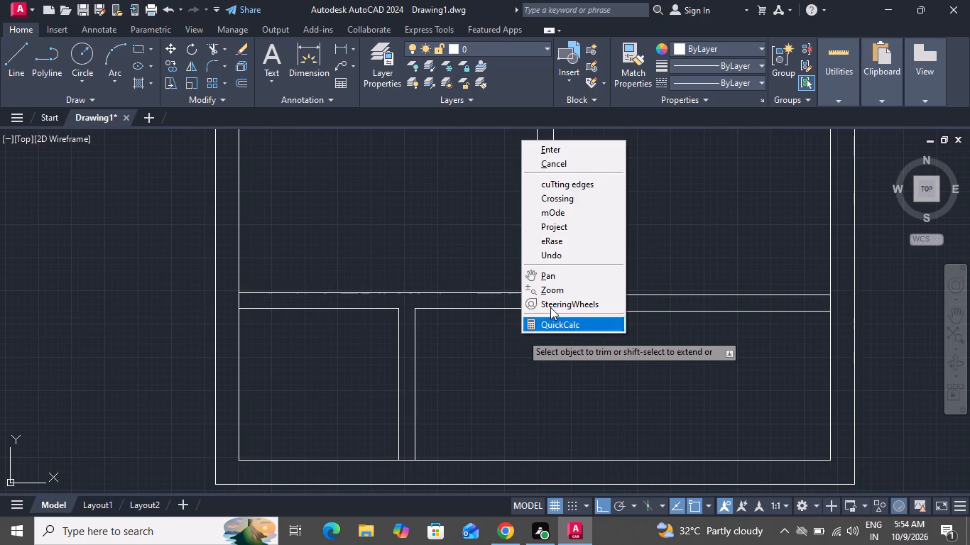
{"action": "left_click", "coordinate": [561, 166]}
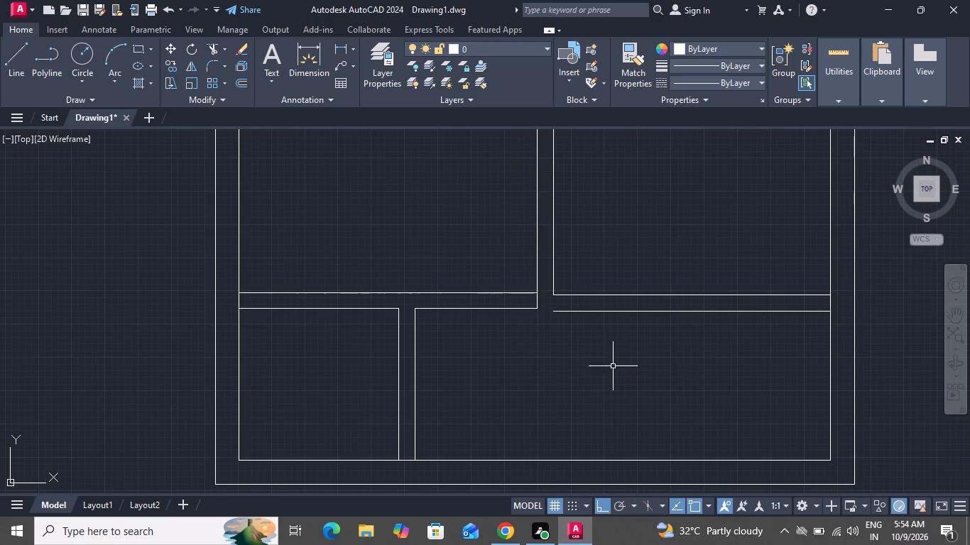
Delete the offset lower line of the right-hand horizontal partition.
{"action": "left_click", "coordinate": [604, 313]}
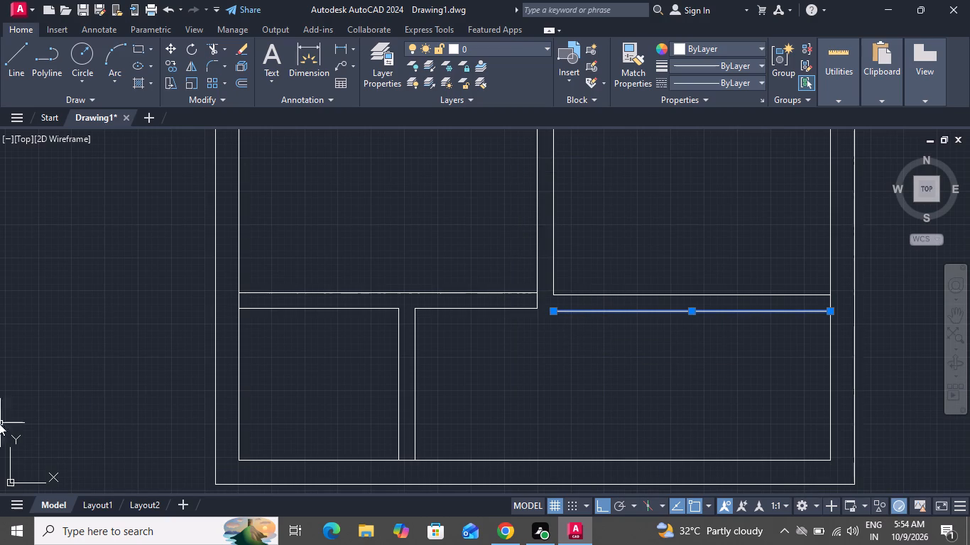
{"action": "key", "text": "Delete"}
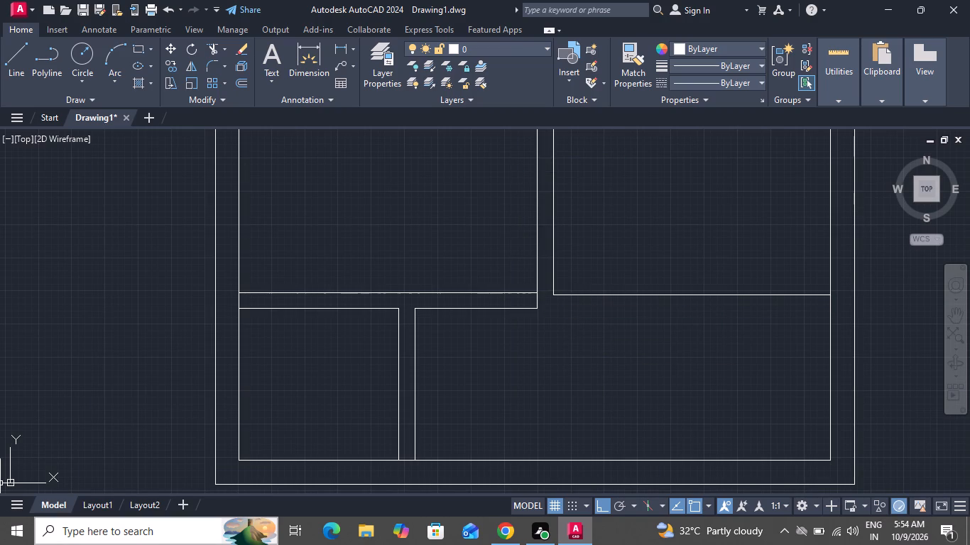
Extend the lower-left horizontal partition's lower line to the right outer wall's inner line.
{"action": "type", "text": "ex"}
{"action": "key", "text": "space"}
{"action": "key", "text": "space"}
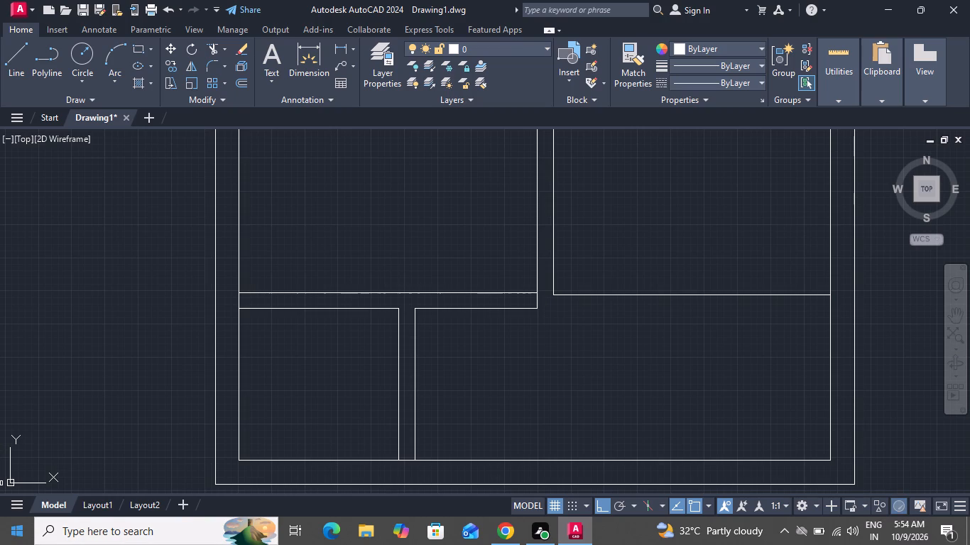
{"action": "left_click", "coordinate": [525, 307]}
{"action": "right_click", "coordinate": [535, 341]}
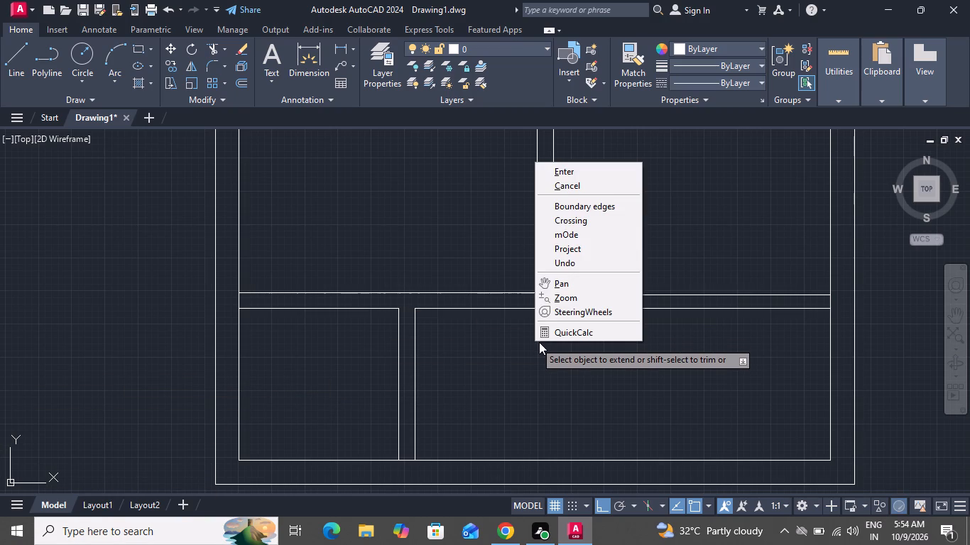
{"action": "left_click", "coordinate": [599, 185]}
Trim the lower central partition's left face where it crosses into the horizontal partition.
{"action": "type", "text": "tr"}
{"action": "key", "text": "space"}
{"action": "key", "text": "space"}
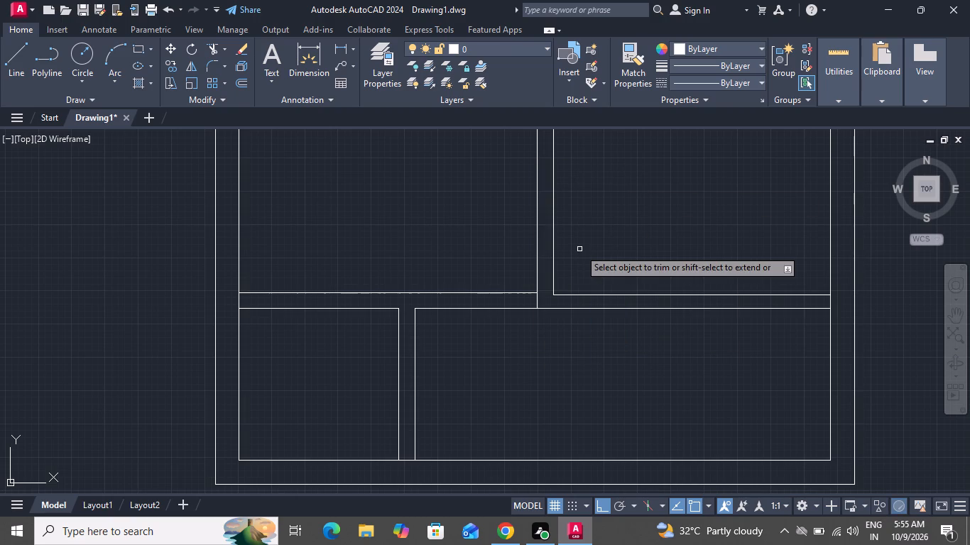
{"action": "scroll", "coordinate": [531, 304], "scroll_direction": "up", "scroll_amount": 3}
{"action": "left_click", "coordinate": [565, 280]}
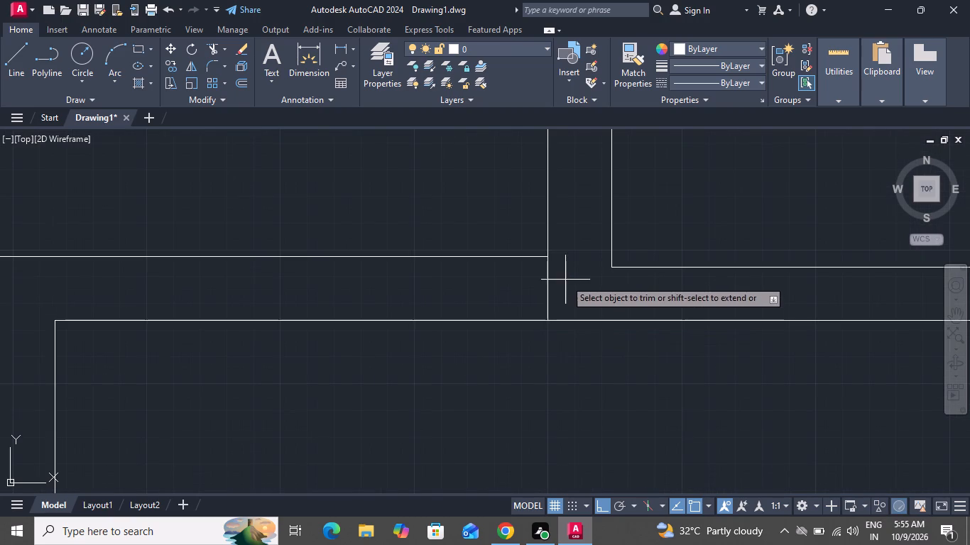
{"action": "left_click", "coordinate": [525, 291]}
Trim the right outer wall's inner line between the two faces of the lower horizontal partition.
{"action": "scroll", "coordinate": [512, 299], "scroll_direction": "down", "scroll_amount": 2}
{"action": "scroll", "coordinate": [507, 301], "scroll_direction": "up", "scroll_amount": 1}
{"action": "scroll", "coordinate": [507, 301], "scroll_direction": "down", "scroll_amount": 1}
{"action": "scroll", "coordinate": [480, 312], "scroll_direction": "up", "scroll_amount": 1}
{"action": "scroll", "coordinate": [473, 314], "scroll_direction": "down", "scroll_amount": 1}
{"action": "scroll", "coordinate": [462, 323], "scroll_direction": "up", "scroll_amount": 1}
{"action": "scroll", "coordinate": [462, 323], "scroll_direction": "down", "scroll_amount": 2}
{"action": "scroll", "coordinate": [830, 315], "scroll_direction": "up", "scroll_amount": 2}
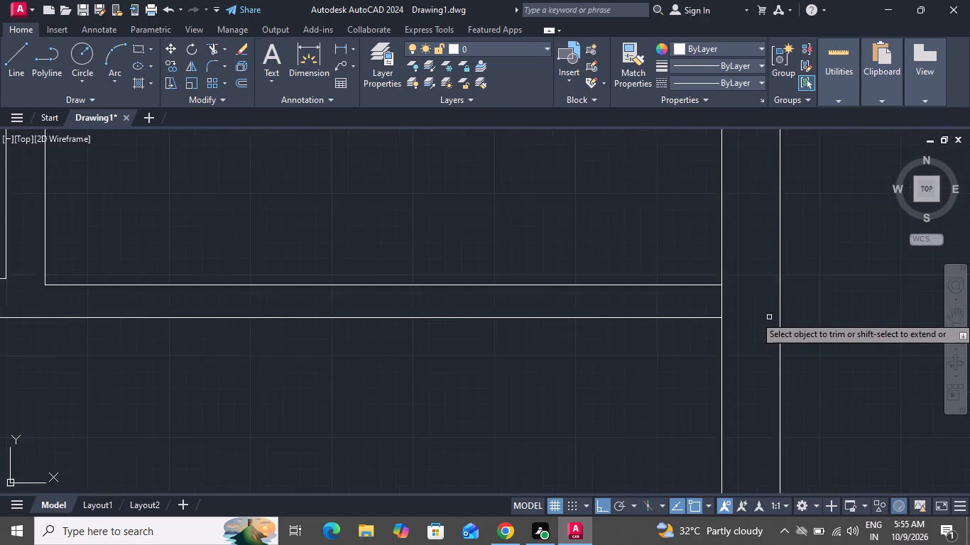
{"action": "scroll", "coordinate": [761, 316], "scroll_direction": "up", "scroll_amount": 1}
{"action": "left_click", "coordinate": [727, 289]}
{"action": "left_click", "coordinate": [681, 282]}
Trim the lower of the two short horizontal lines near the lower central partition's top end.
{"action": "scroll", "coordinate": [681, 291], "scroll_direction": "down", "scroll_amount": 4}
{"action": "scroll", "coordinate": [682, 326], "scroll_direction": "up", "scroll_amount": 1}
{"action": "scroll", "coordinate": [682, 326], "scroll_direction": "down", "scroll_amount": 1}
{"action": "scroll", "coordinate": [682, 326], "scroll_direction": "up", "scroll_amount": 1}
{"action": "scroll", "coordinate": [682, 326], "scroll_direction": "down", "scroll_amount": 3}
{"action": "scroll", "coordinate": [682, 338], "scroll_direction": "up", "scroll_amount": 1}
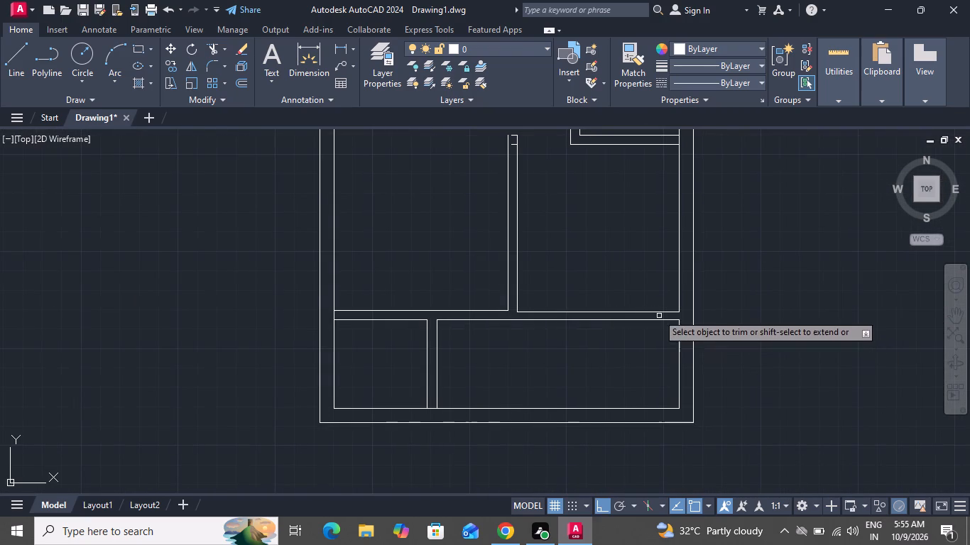
{"action": "scroll", "coordinate": [506, 121], "scroll_direction": "down", "scroll_amount": 1}
{"action": "scroll", "coordinate": [505, 120], "scroll_direction": "up", "scroll_amount": 5}
{"action": "scroll", "coordinate": [514, 131], "scroll_direction": "down", "scroll_amount": 1}
{"action": "scroll", "coordinate": [514, 131], "scroll_direction": "up", "scroll_amount": 2}
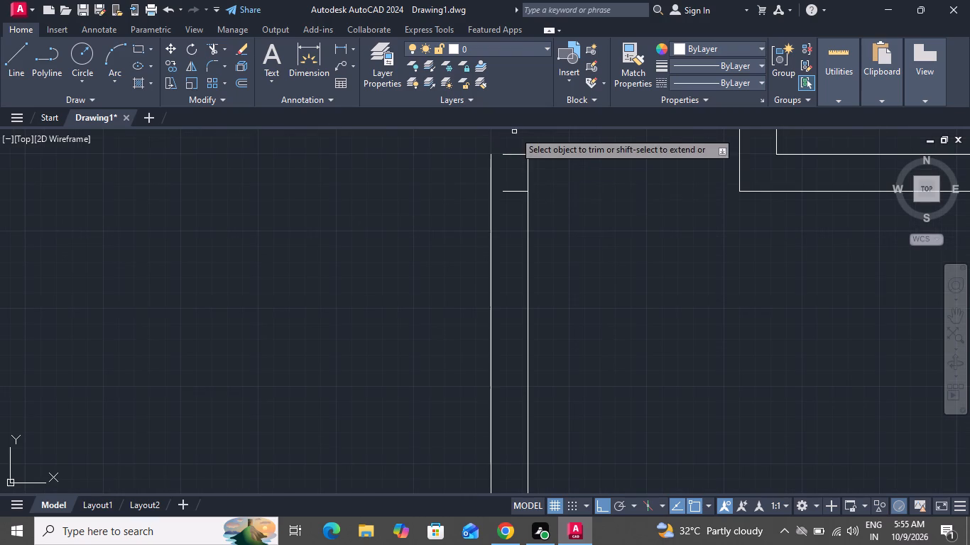
{"action": "left_click", "coordinate": [518, 165]}
{"action": "left_click", "coordinate": [520, 215]}
{"action": "scroll", "coordinate": [525, 292], "scroll_direction": "up", "scroll_amount": 1}
{"action": "scroll", "coordinate": [525, 299], "scroll_direction": "down", "scroll_amount": 1}
{"action": "scroll", "coordinate": [525, 303], "scroll_direction": "up", "scroll_amount": 1}
{"action": "scroll", "coordinate": [525, 311], "scroll_direction": "down", "scroll_amount": 1}
{"action": "scroll", "coordinate": [525, 314], "scroll_direction": "up", "scroll_amount": 1}
{"action": "scroll", "coordinate": [525, 314], "scroll_direction": "down", "scroll_amount": 2}
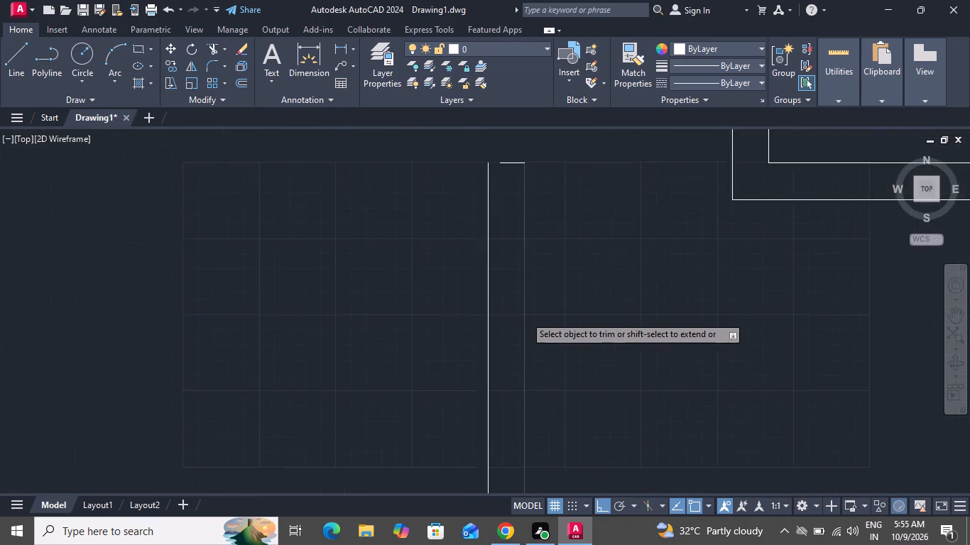
{"action": "scroll", "coordinate": [530, 325], "scroll_direction": "down", "scroll_amount": 1}
{"action": "scroll", "coordinate": [530, 325], "scroll_direction": "up", "scroll_amount": 1}
{"action": "scroll", "coordinate": [530, 325], "scroll_direction": "down", "scroll_amount": 3}
{"action": "scroll", "coordinate": [532, 326], "scroll_direction": "up", "scroll_amount": 1}
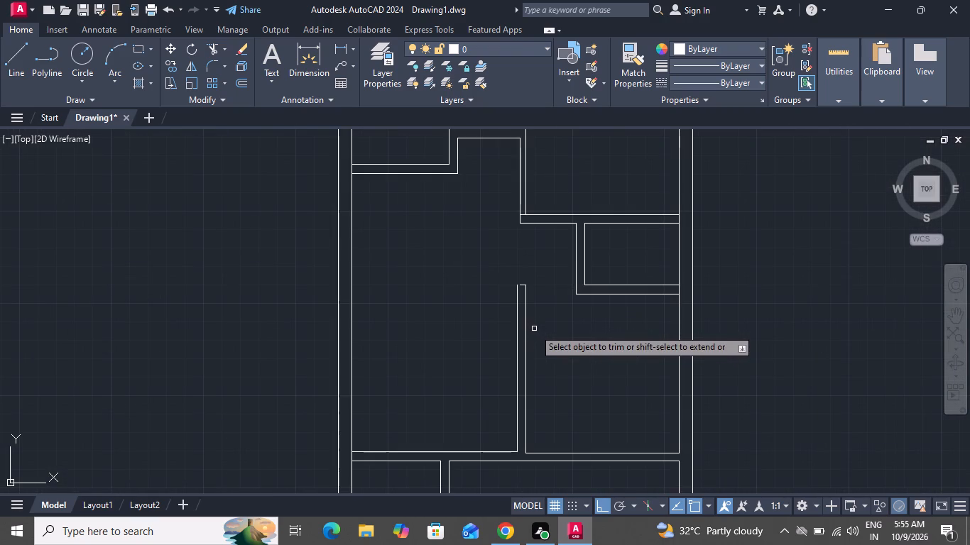
{"action": "scroll", "coordinate": [526, 205], "scroll_direction": "up", "scroll_amount": 4}
{"action": "right_click", "coordinate": [533, 219]}
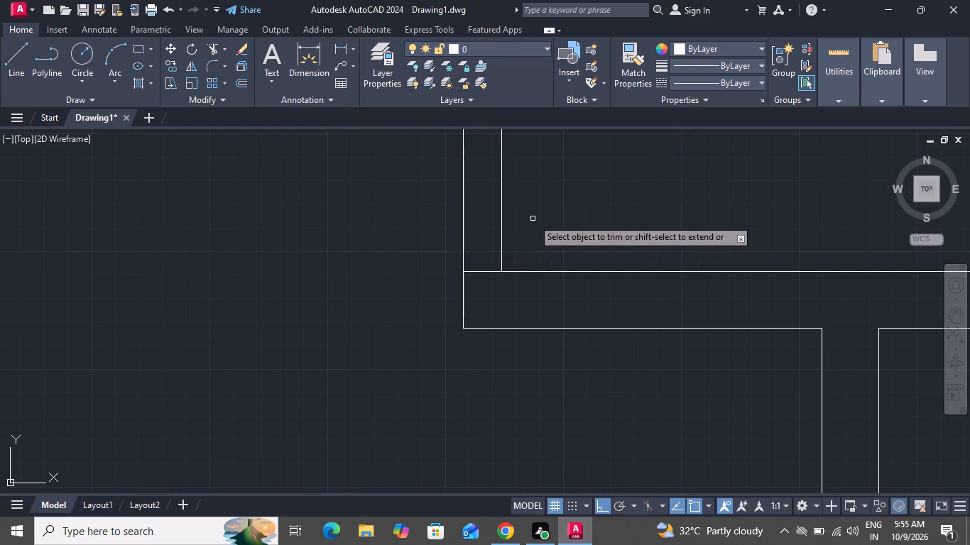
{"action": "left_click", "coordinate": [538, 224]}
Extend the short horizontal line at the lower central partition's top to its left face, closing the wall end.
{"action": "scroll", "coordinate": [542, 219], "scroll_direction": "down", "scroll_amount": 3}
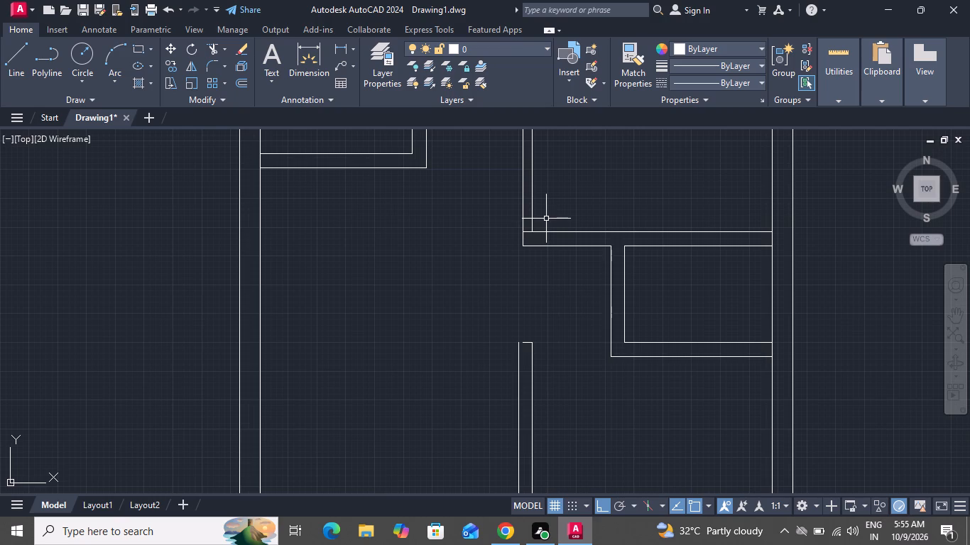
{"action": "key", "text": "e"}
{"action": "type", "text": "x"}
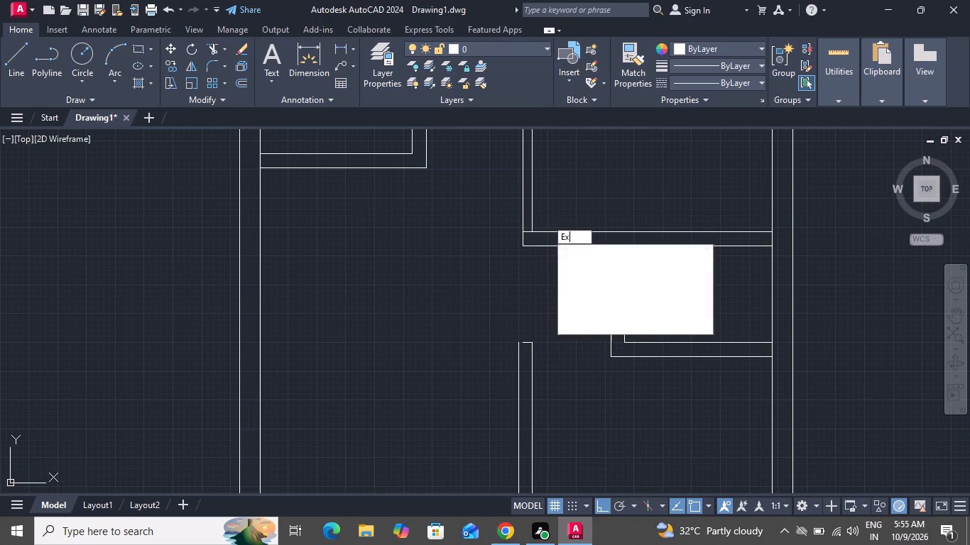
{"action": "key", "text": "space"}
{"action": "key", "text": "space"}
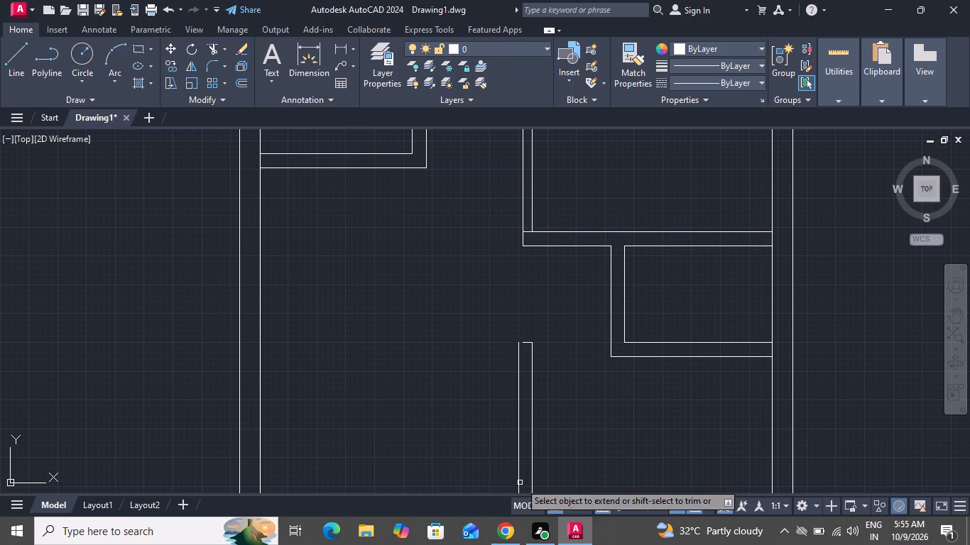
{"action": "scroll", "coordinate": [528, 333], "scroll_direction": "up", "scroll_amount": 3}
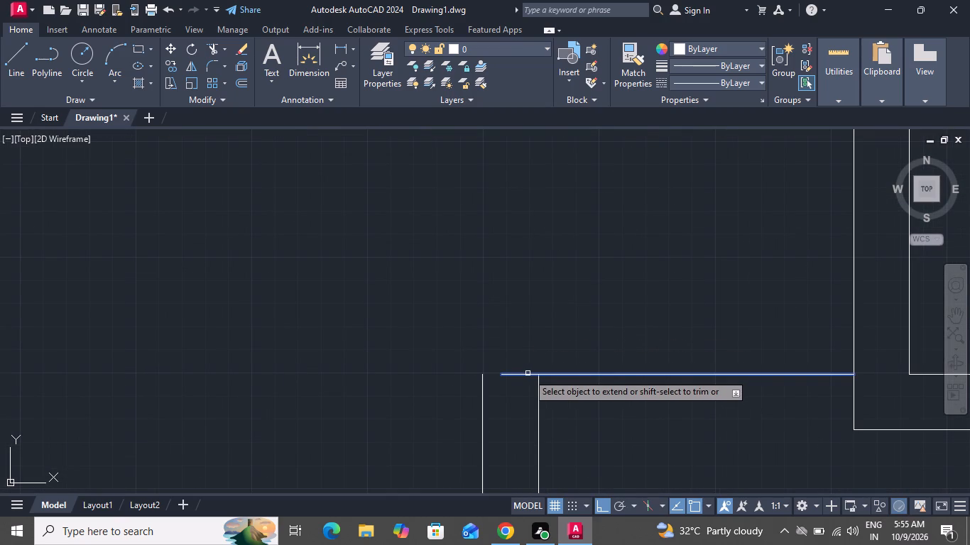
{"action": "left_click", "coordinate": [501, 375]}
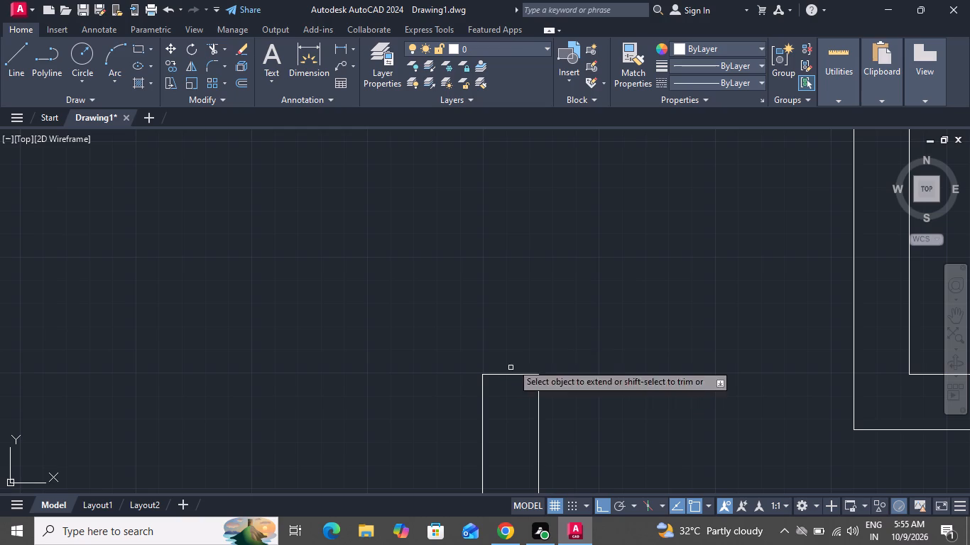
{"action": "right_click", "coordinate": [518, 318]}
{"action": "left_click", "coordinate": [543, 335]}
{"action": "scroll", "coordinate": [541, 296], "scroll_direction": "down", "scroll_amount": 2}
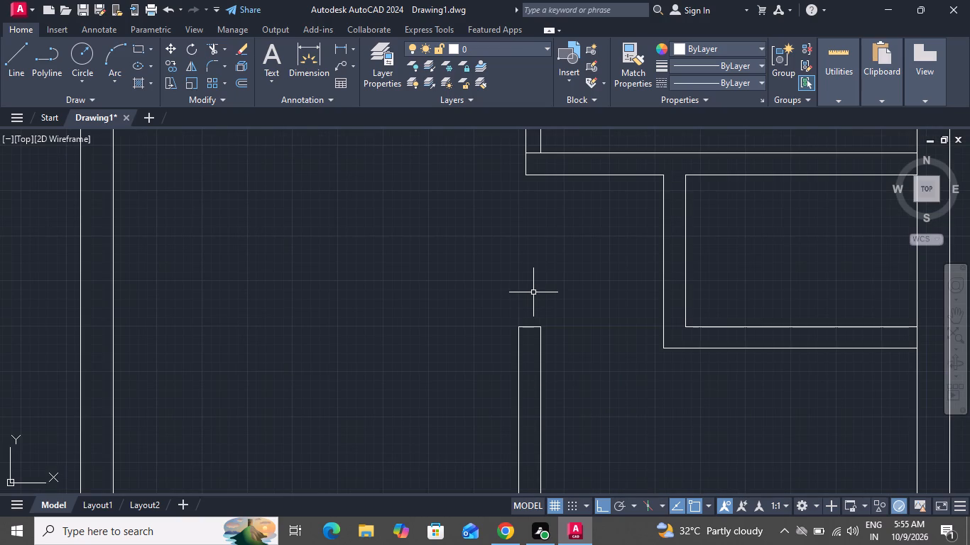
{"action": "scroll", "coordinate": [533, 292], "scroll_direction": "down", "scroll_amount": 4}
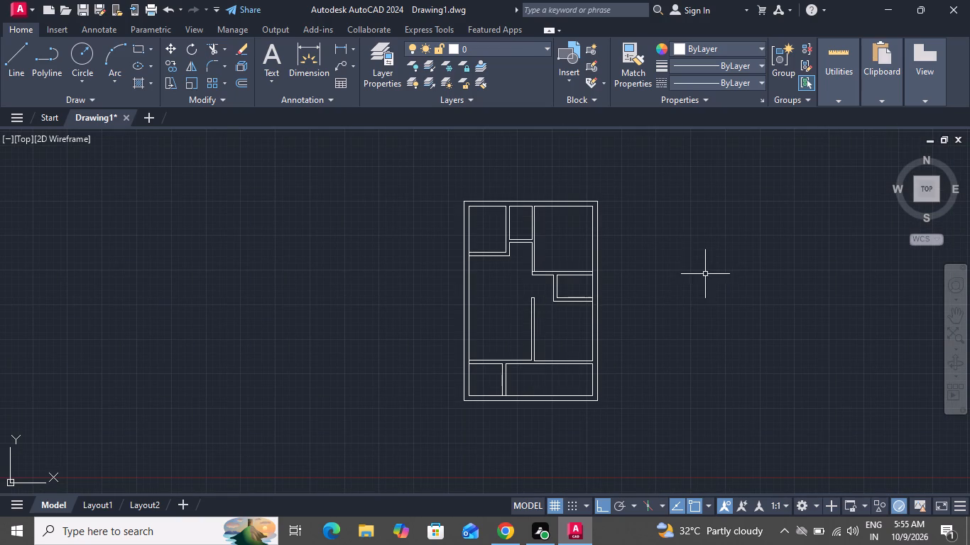
Insert a Door - Imperial block from the architectural tool palette in the empty area outside the plan's left wall.
{"action": "scroll", "coordinate": [672, 237], "scroll_direction": "up", "scroll_amount": 1}
{"action": "scroll", "coordinate": [672, 237], "scroll_direction": "down", "scroll_amount": 1}
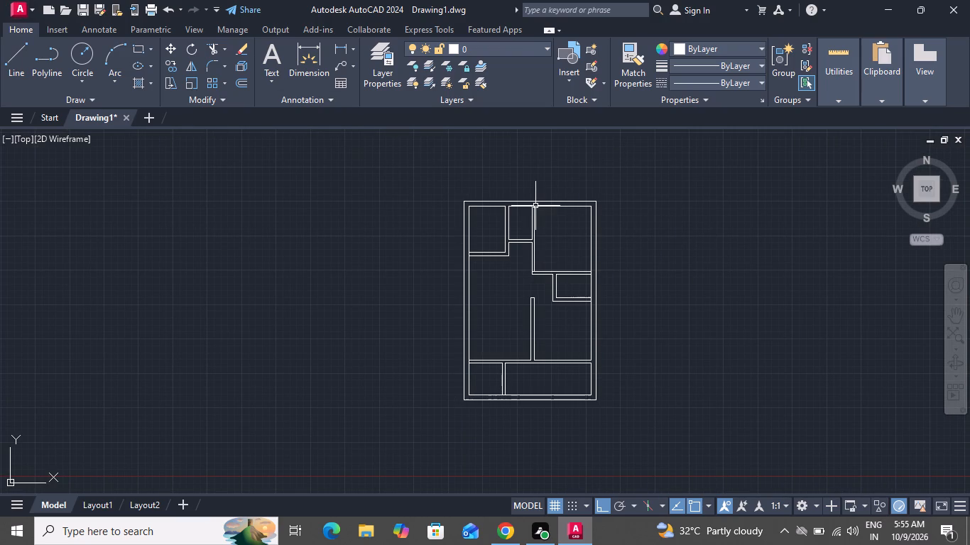
{"action": "type", "text": "tp"}
{"action": "key", "text": "space"}
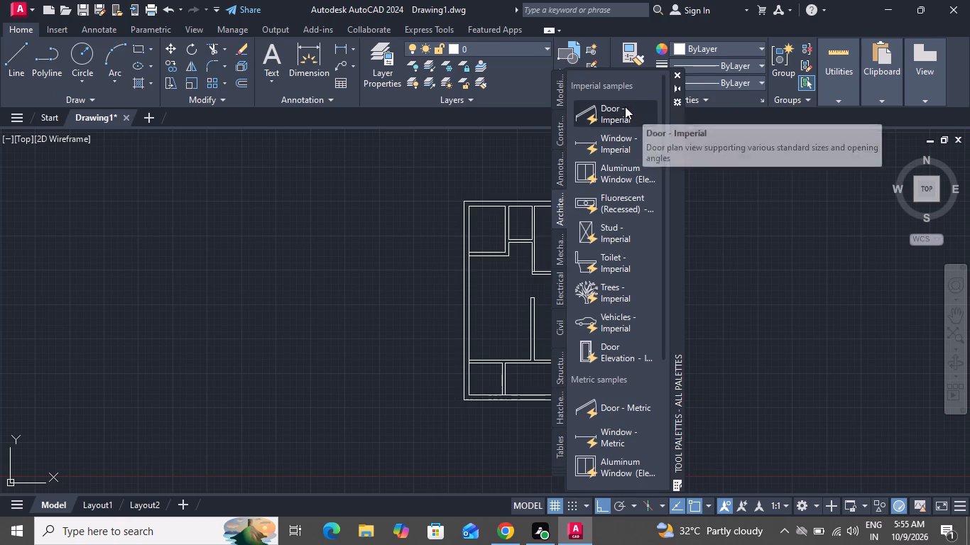
{"action": "left_click_drag", "start_coordinate": [625, 106], "coordinate": [308, 304]}
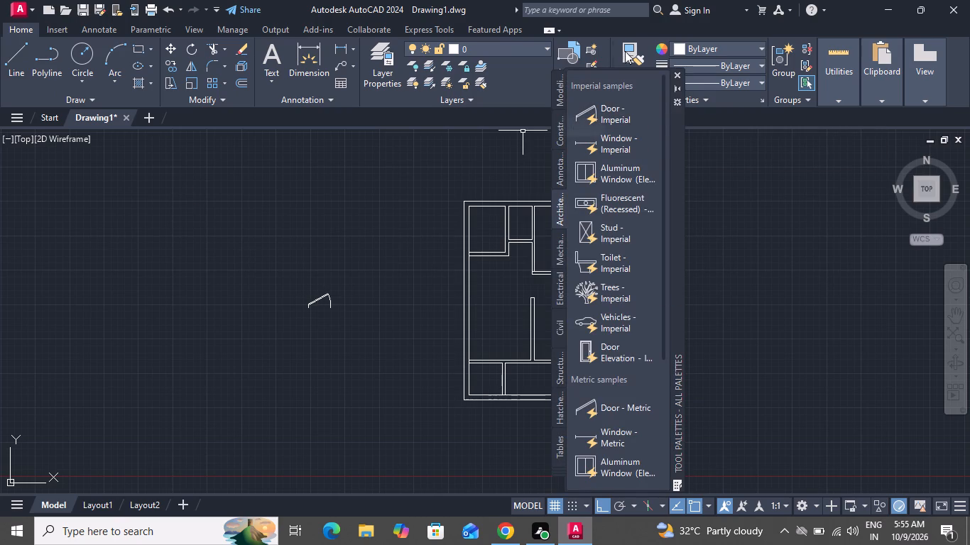
{"action": "left_click", "coordinate": [677, 78]}
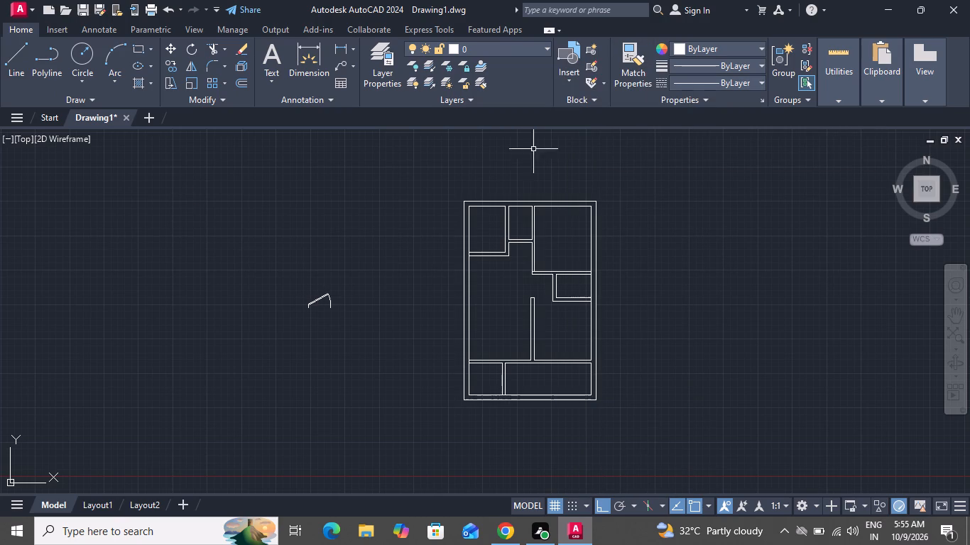
Set the inserted door's opening angle to Open 90º.
{"action": "scroll", "coordinate": [307, 290], "scroll_direction": "up", "scroll_amount": 2}
{"action": "left_click", "coordinate": [317, 316]}
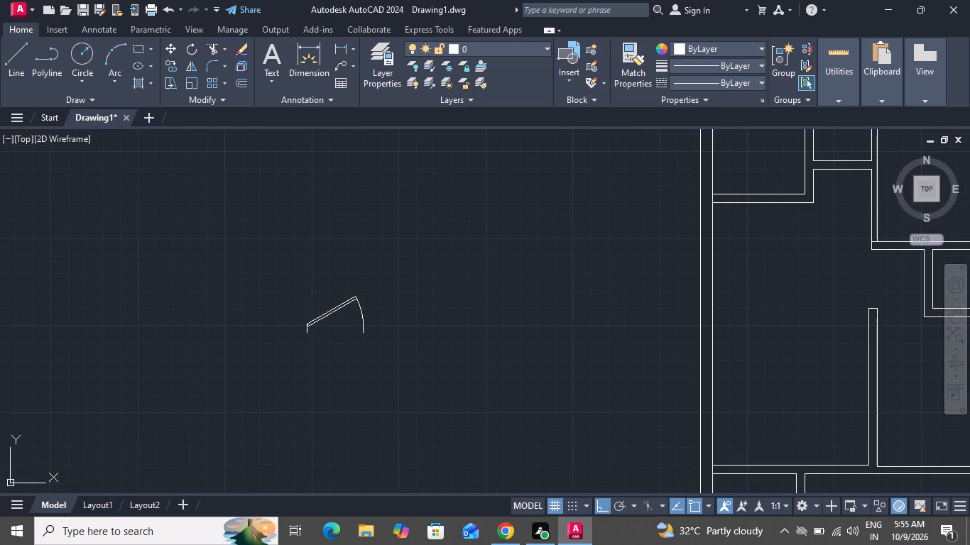
{"action": "left_click", "coordinate": [303, 301]}
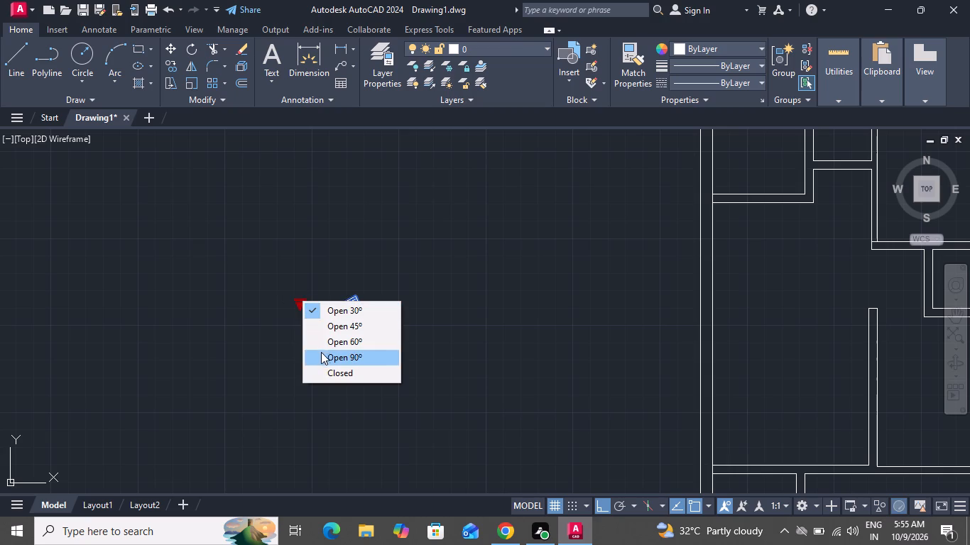
{"action": "left_click", "coordinate": [323, 356]}
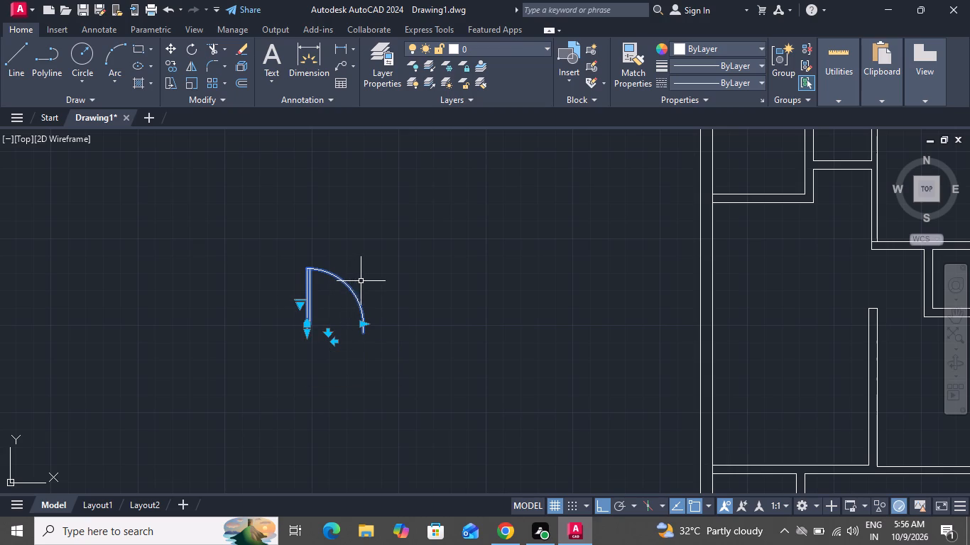
Rotate the door 180° about the free end of its swing arc.
{"action": "left_click", "coordinate": [191, 54]}
{"action": "left_click", "coordinate": [360, 330]}
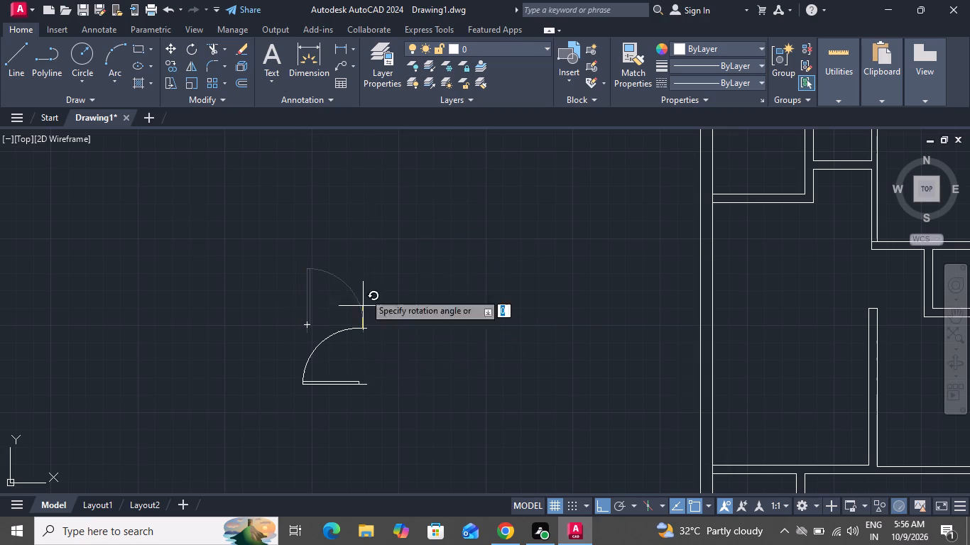
{"action": "left_click", "coordinate": [261, 290]}
Mirror the door about a vertical line through its swing arc's free end, keeping the original, to form a double door.
{"action": "left_click_drag", "start_coordinate": [452, 304], "coordinate": [452, 316]}
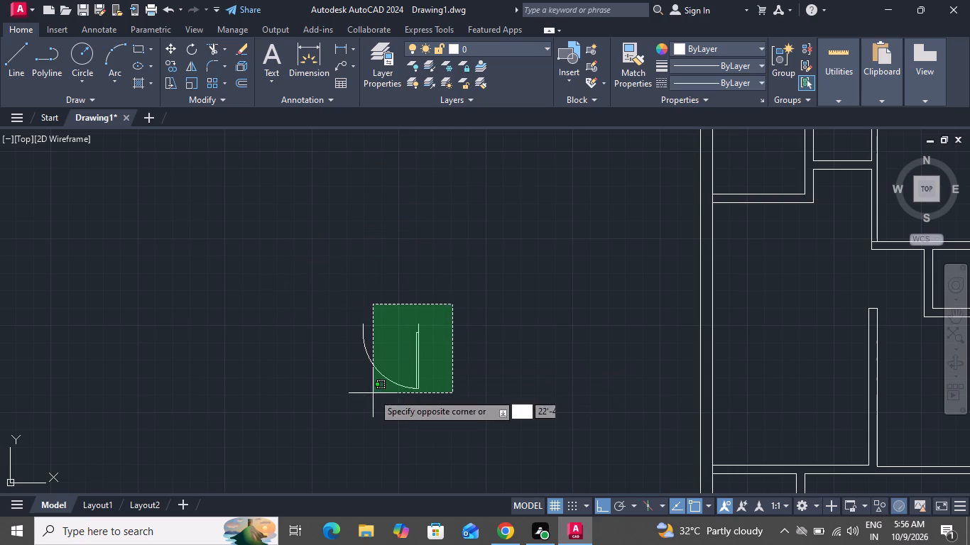
{"action": "left_click", "coordinate": [333, 405]}
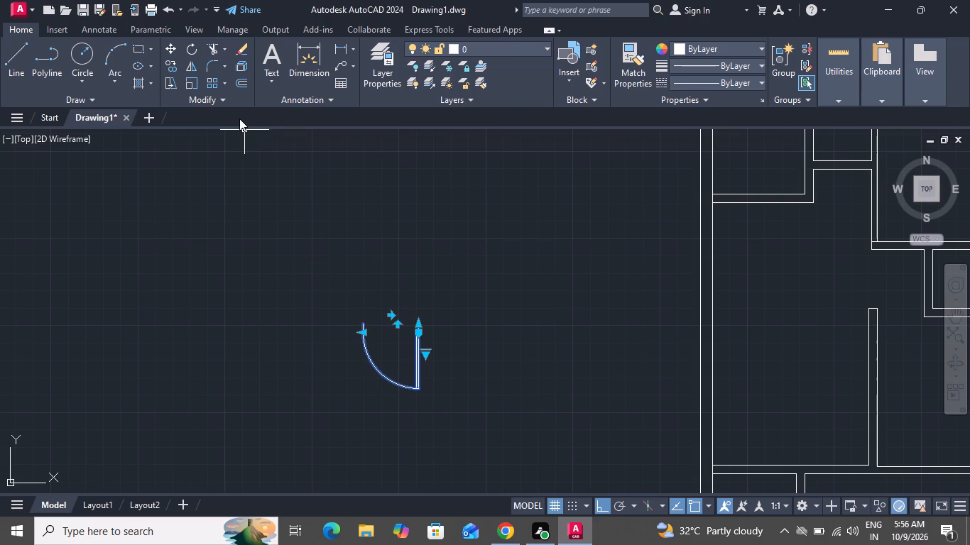
{"action": "type", "text": "mi"}
{"action": "key", "text": "space"}
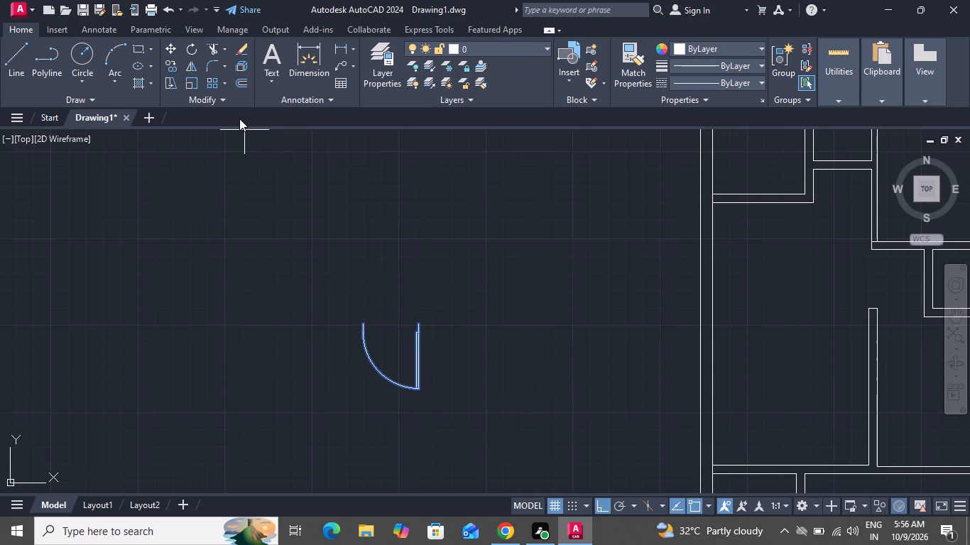
{"action": "left_click", "coordinate": [361, 325]}
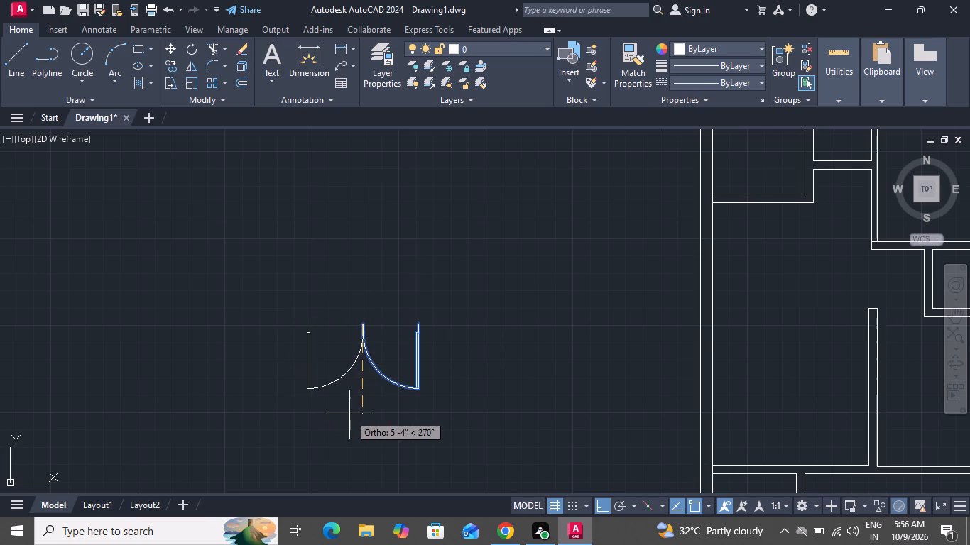
{"action": "left_click", "coordinate": [349, 414]}
{"action": "left_click_drag", "start_coordinate": [369, 462], "coordinate": [349, 414]}
Move the double door by its upper-left end with Ortho off, placing it just outside the plan's lower left wall.
{"action": "left_click_drag", "start_coordinate": [453, 318], "coordinate": [452, 331]}
{"action": "left_click", "coordinate": [283, 378]}
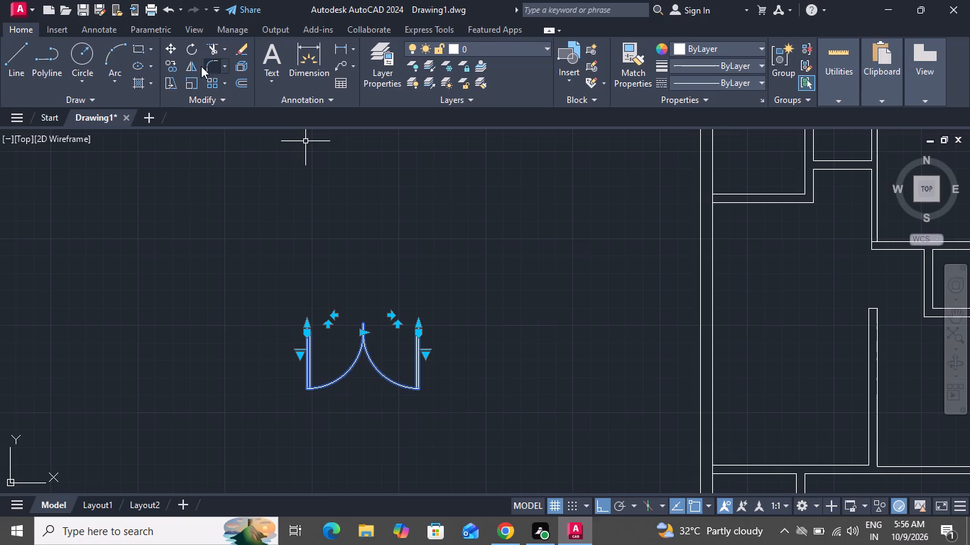
{"action": "left_click", "coordinate": [173, 47]}
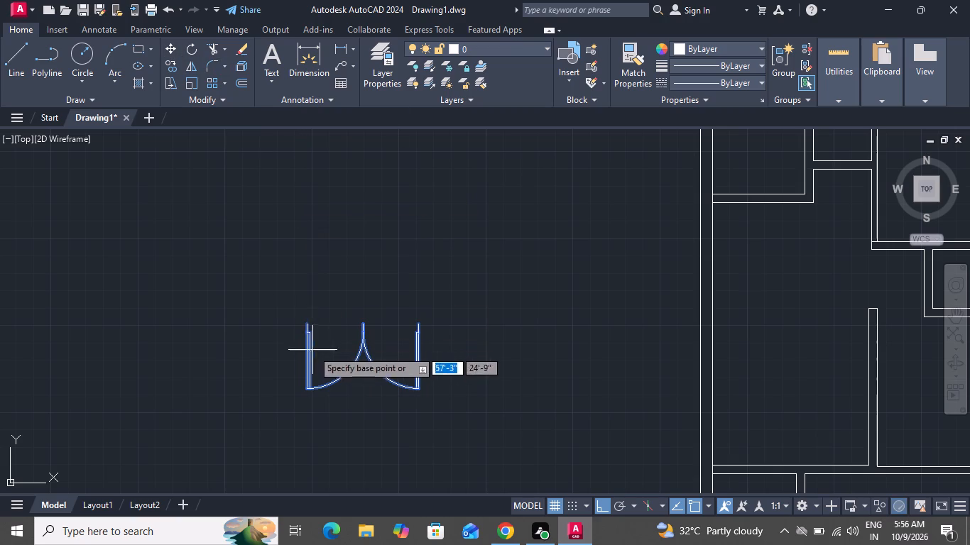
{"action": "scroll", "coordinate": [306, 356], "scroll_direction": "up", "scroll_amount": 3}
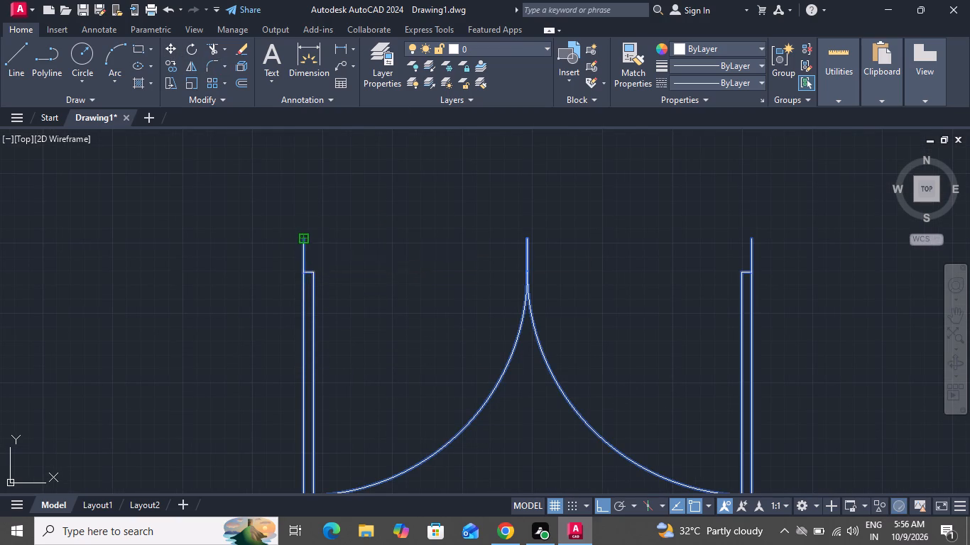
{"action": "left_click", "coordinate": [303, 244]}
{"action": "scroll", "coordinate": [304, 270], "scroll_direction": "down", "scroll_amount": 3}
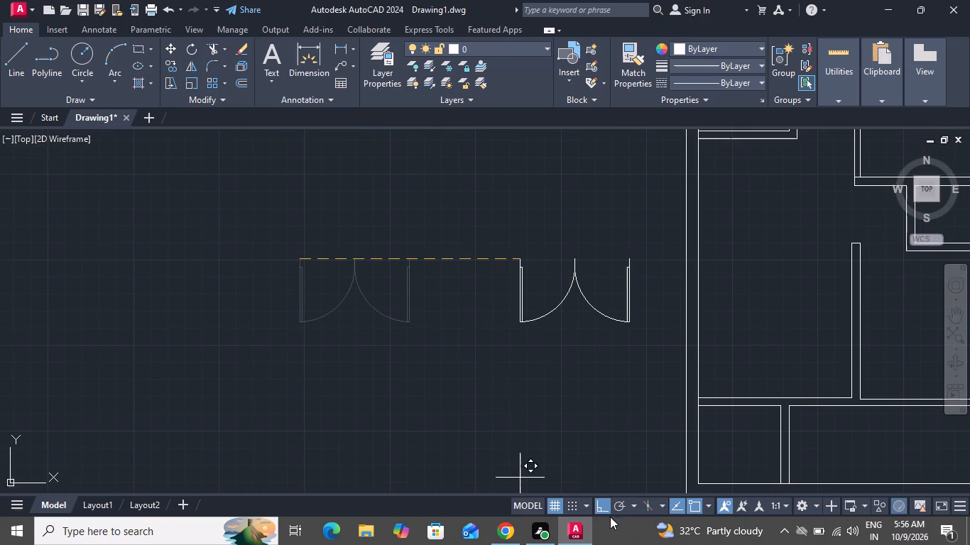
{"action": "left_click", "coordinate": [601, 507]}
{"action": "scroll", "coordinate": [507, 339], "scroll_direction": "down", "scroll_amount": 2}
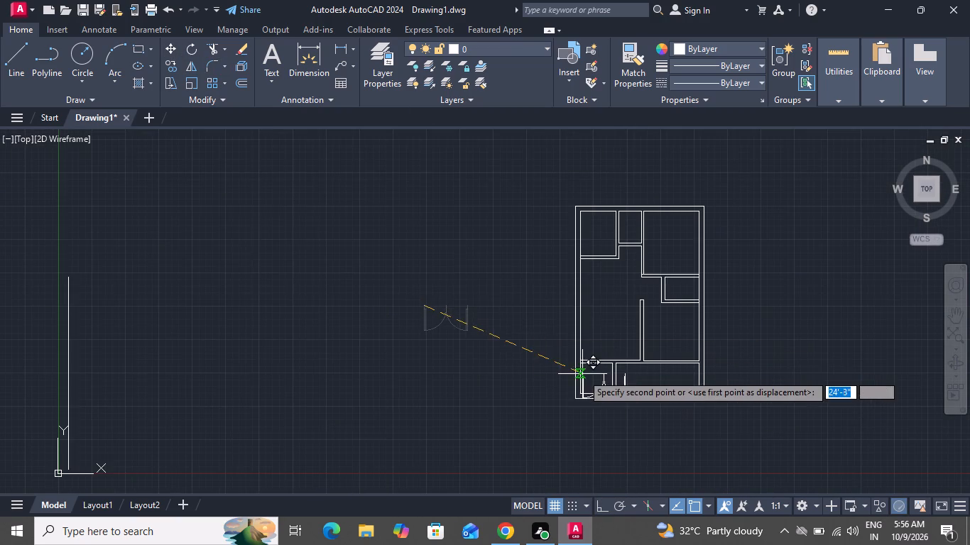
{"action": "scroll", "coordinate": [582, 374], "scroll_direction": "up", "scroll_amount": 5}
{"action": "scroll", "coordinate": [567, 351], "scroll_direction": "down", "scroll_amount": 1}
{"action": "scroll", "coordinate": [555, 297], "scroll_direction": "up", "scroll_amount": 1}
{"action": "scroll", "coordinate": [555, 297], "scroll_direction": "down", "scroll_amount": 2}
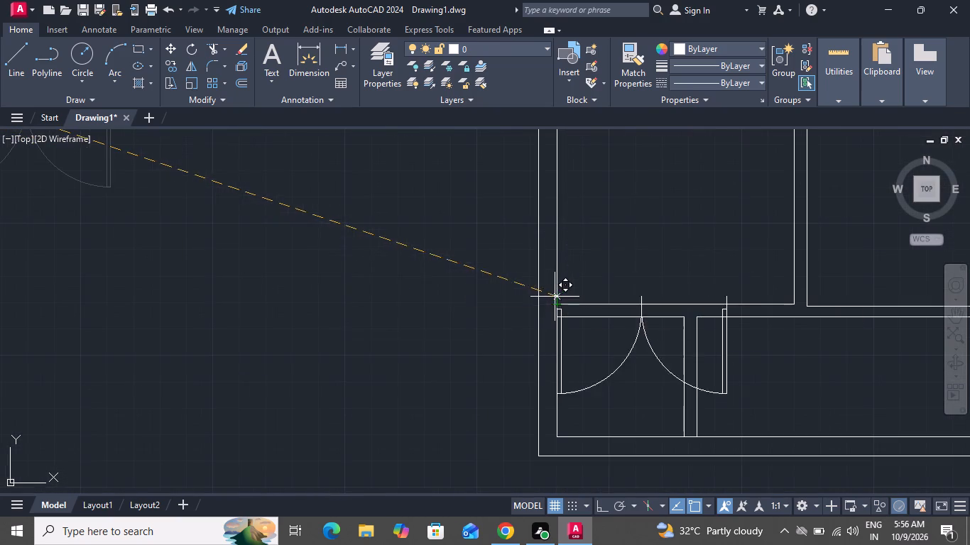
{"action": "left_click", "coordinate": [268, 222]}
Scale the double door down to about half its size from a base point near its centre.
{"action": "left_click", "coordinate": [443, 199]}
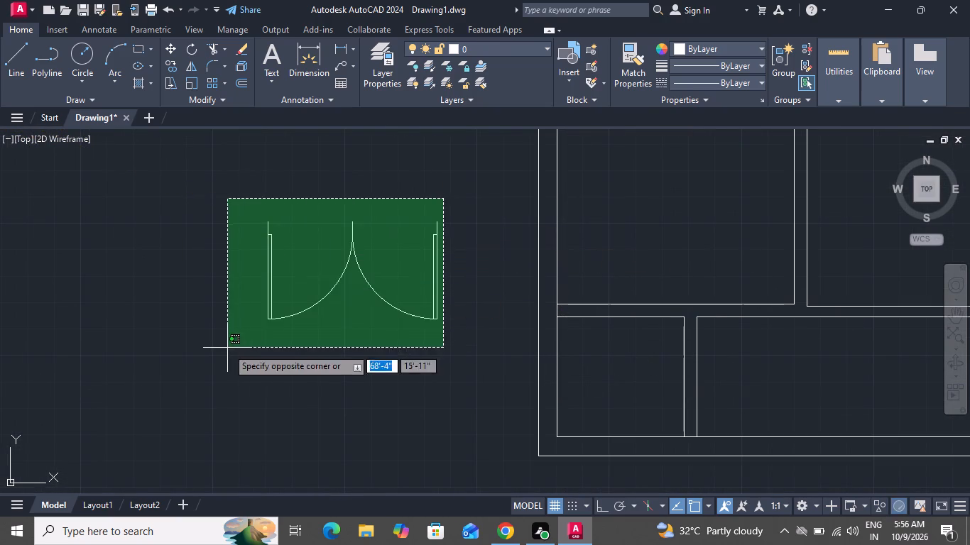
{"action": "left_click", "coordinate": [218, 348]}
{"action": "left_click", "coordinate": [192, 83]}
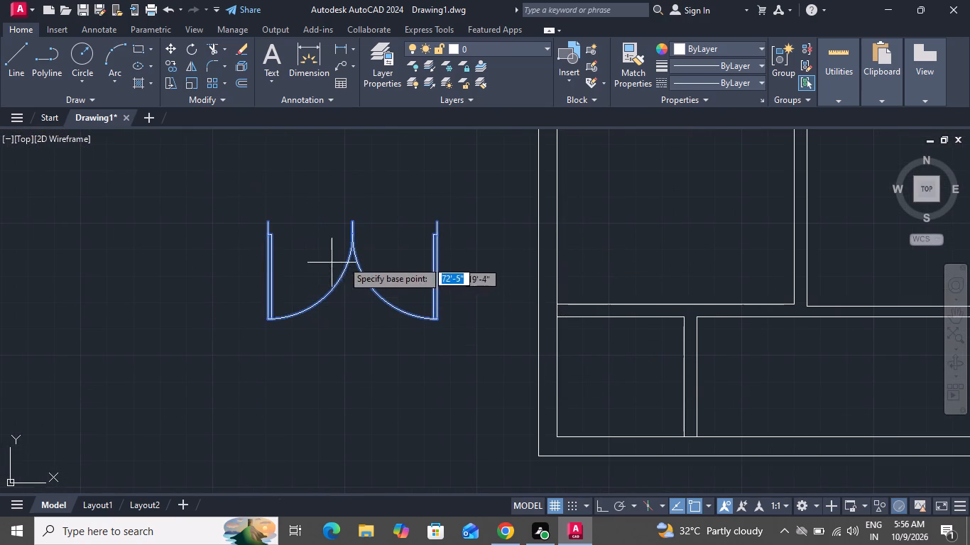
{"action": "left_click", "coordinate": [356, 257]}
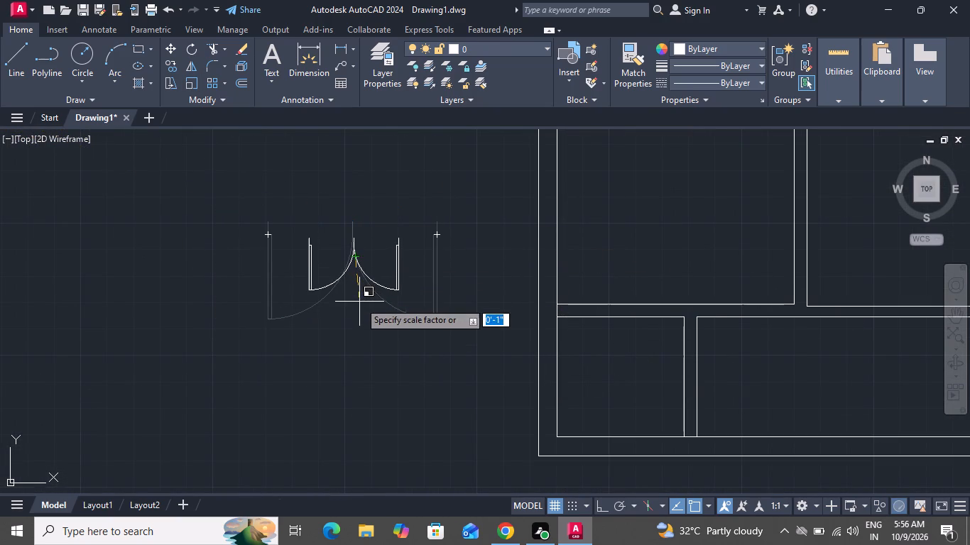
{"action": "left_click", "coordinate": [359, 302]}
Move the double door by its upper-left end onto the lower horizontal partition's upper face, above the lower-left room.
{"action": "left_click_drag", "start_coordinate": [442, 209], "coordinate": [415, 242]}
{"action": "left_click", "coordinate": [222, 334]}
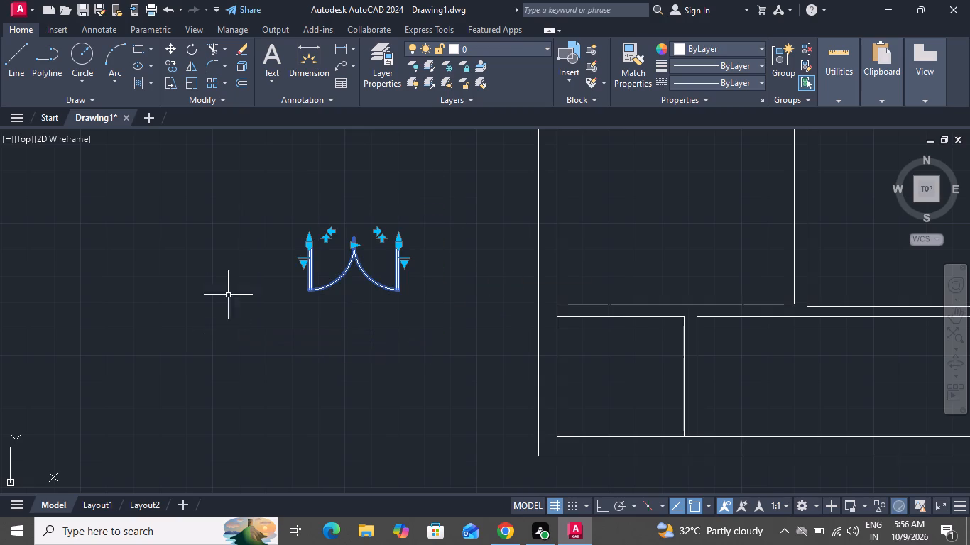
{"action": "left_click", "coordinate": [179, 50]}
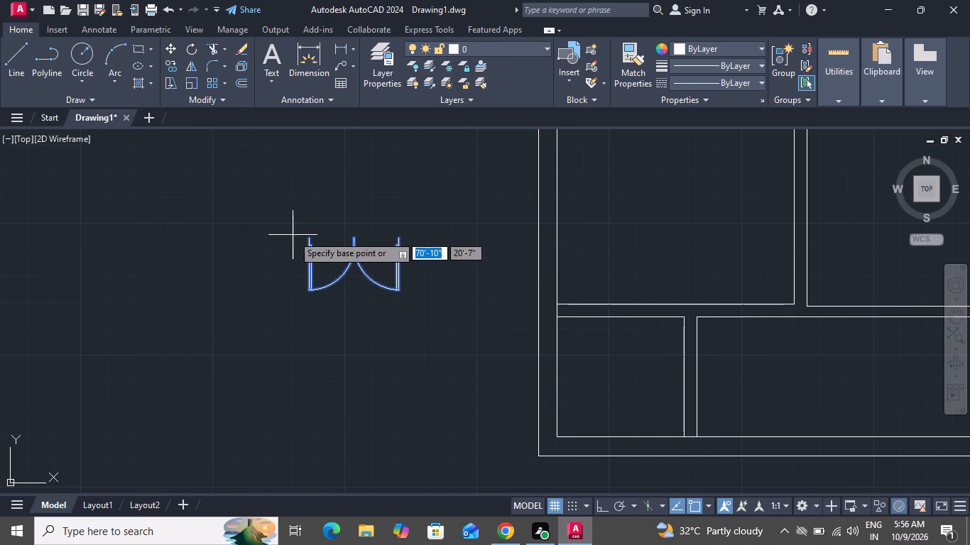
{"action": "left_click", "coordinate": [306, 238]}
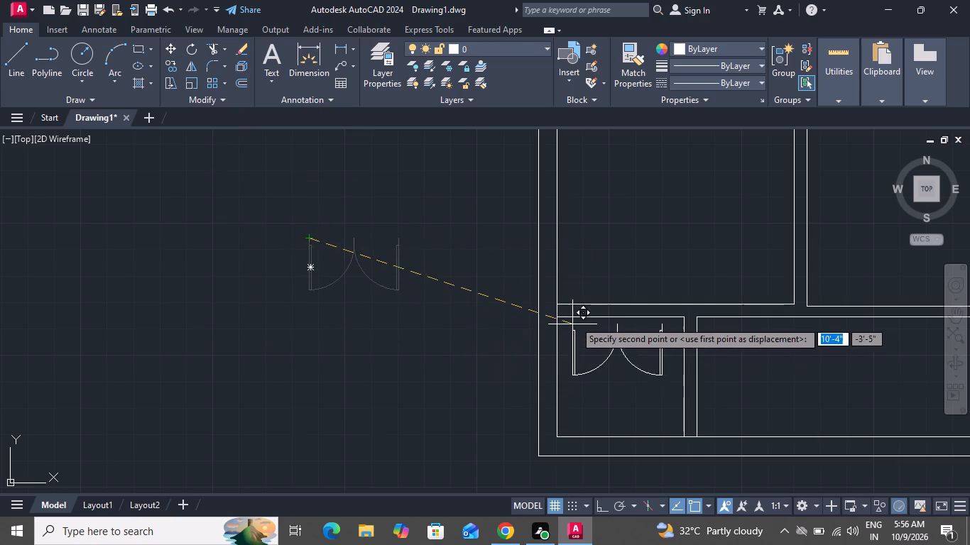
{"action": "scroll", "coordinate": [582, 315], "scroll_direction": "up", "scroll_amount": 3}
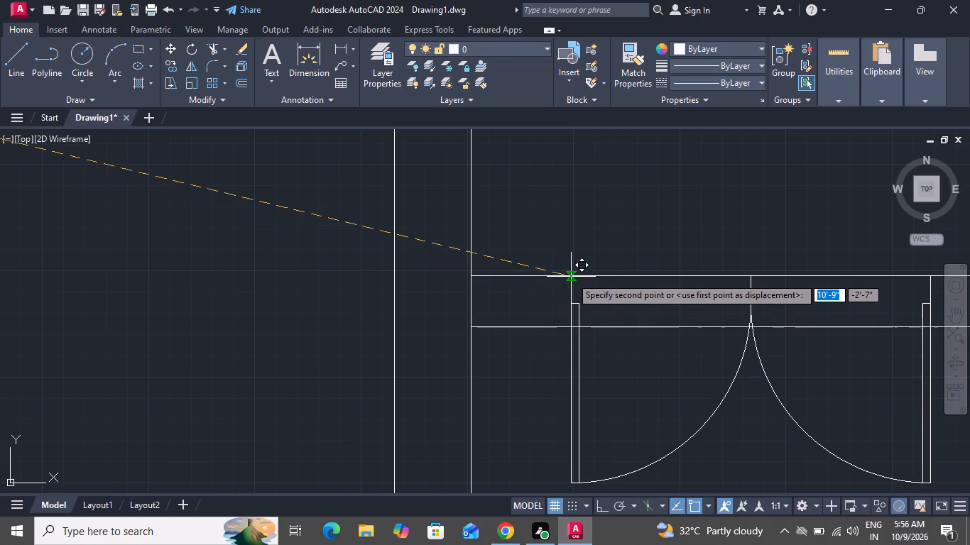
{"action": "left_click", "coordinate": [571, 277]}
Trim both faces of the lower horizontal partition across the double door's opening.
{"action": "scroll", "coordinate": [468, 276], "scroll_direction": "up", "scroll_amount": 1}
{"action": "scroll", "coordinate": [467, 274], "scroll_direction": "down", "scroll_amount": 2}
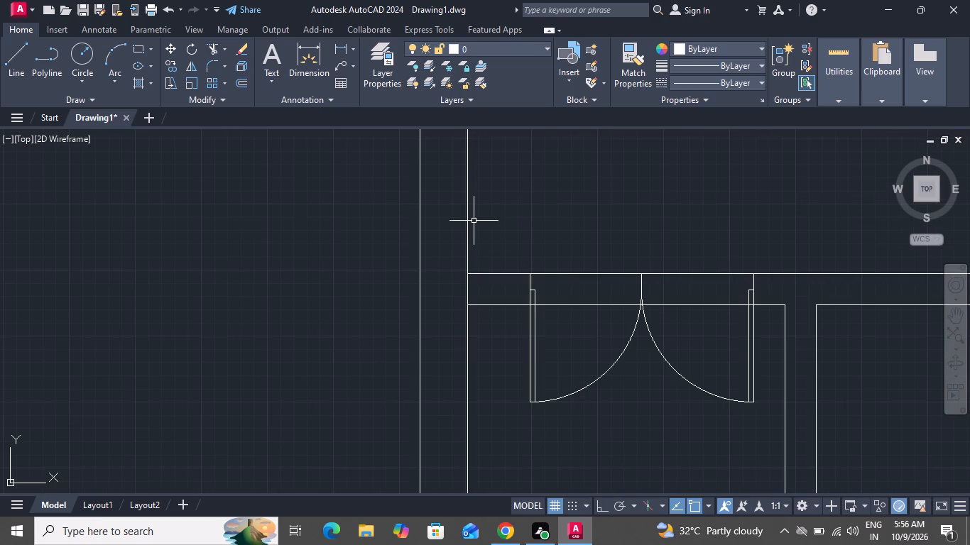
{"action": "type", "text": "tr"}
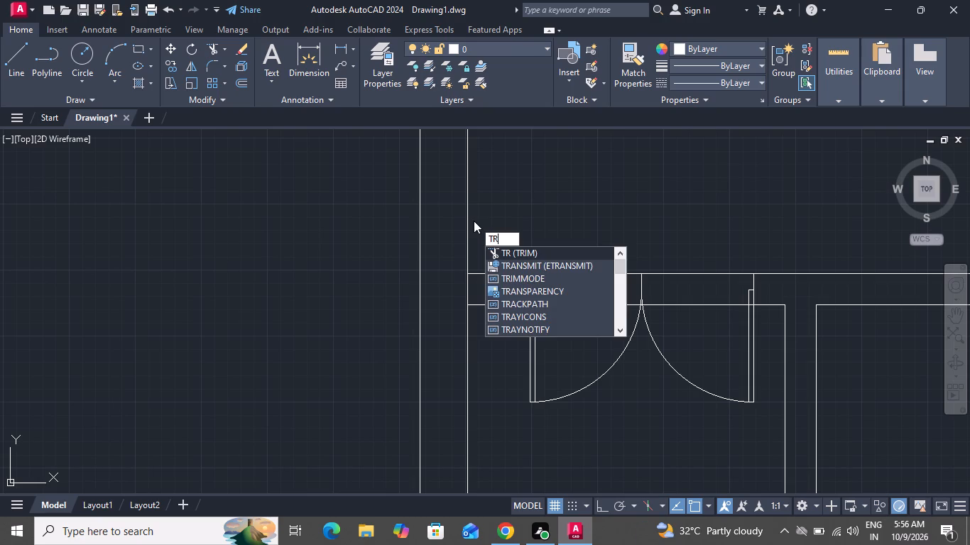
{"action": "key", "text": "space"}
{"action": "key", "text": "space"}
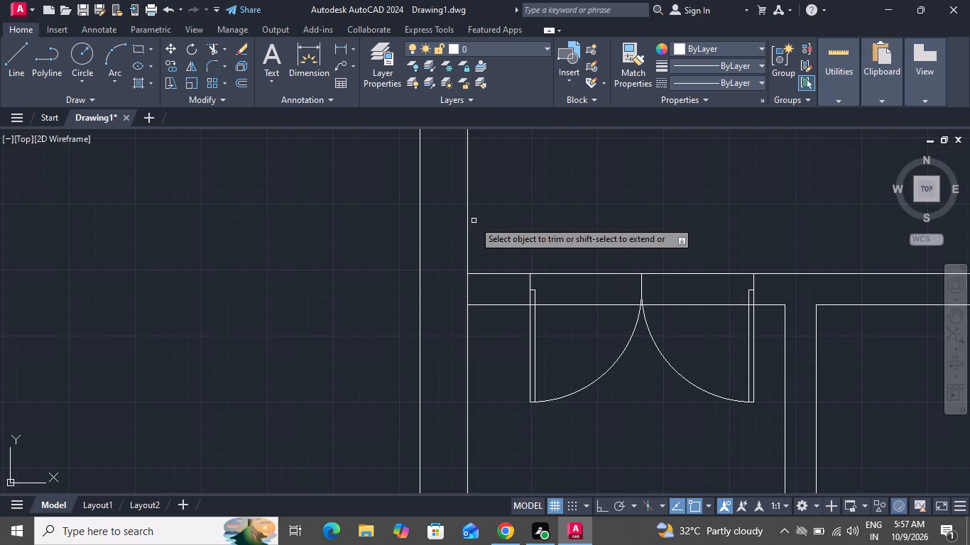
{"action": "left_click", "coordinate": [581, 265]}
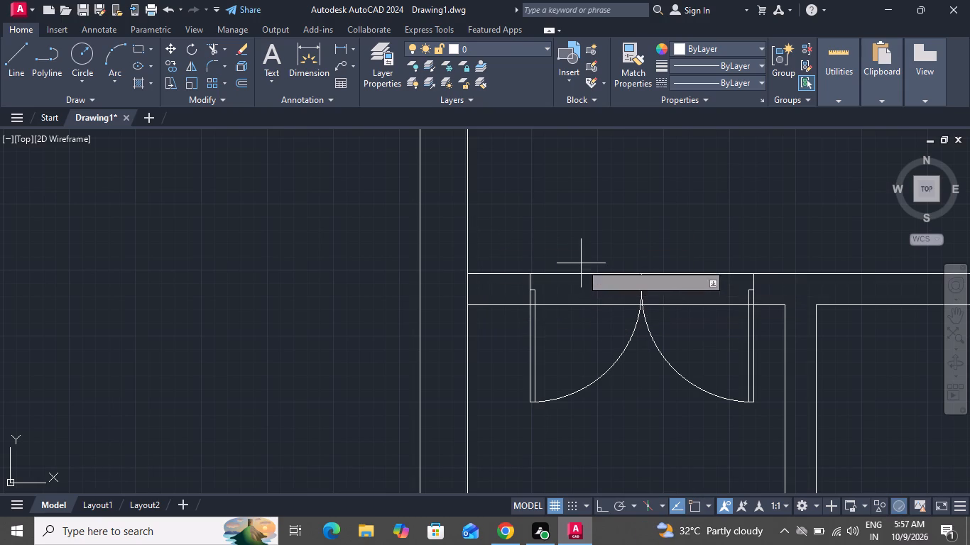
{"action": "left_click", "coordinate": [579, 331]}
{"action": "left_click_drag", "start_coordinate": [695, 251], "coordinate": [696, 268]}
{"action": "left_click", "coordinate": [692, 319]}
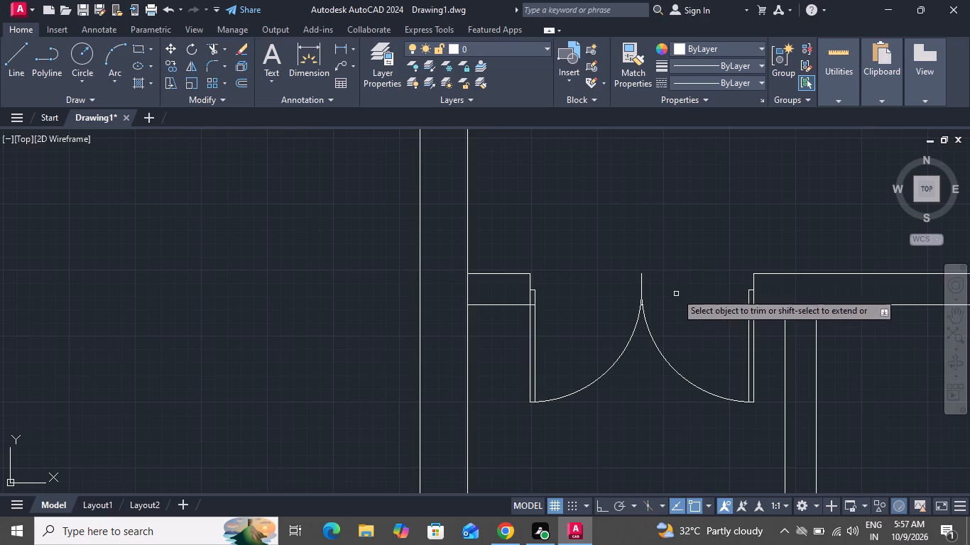
{"action": "left_click", "coordinate": [674, 287]}
{"action": "left_click", "coordinate": [617, 282]}
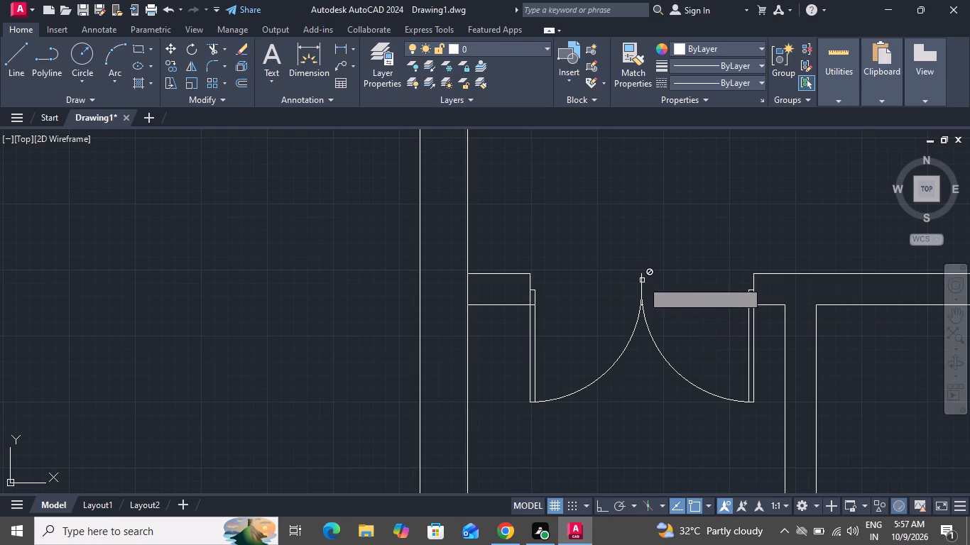
{"action": "left_click", "coordinate": [642, 280]}
{"action": "right_click", "coordinate": [627, 212]}
{"action": "left_click", "coordinate": [660, 240]}
Insert the Door - Imperial block from the Architectural tool palette into the open central hall, left of the free-standing partition.
{"action": "scroll", "coordinate": [596, 234], "scroll_direction": "down", "scroll_amount": 2}
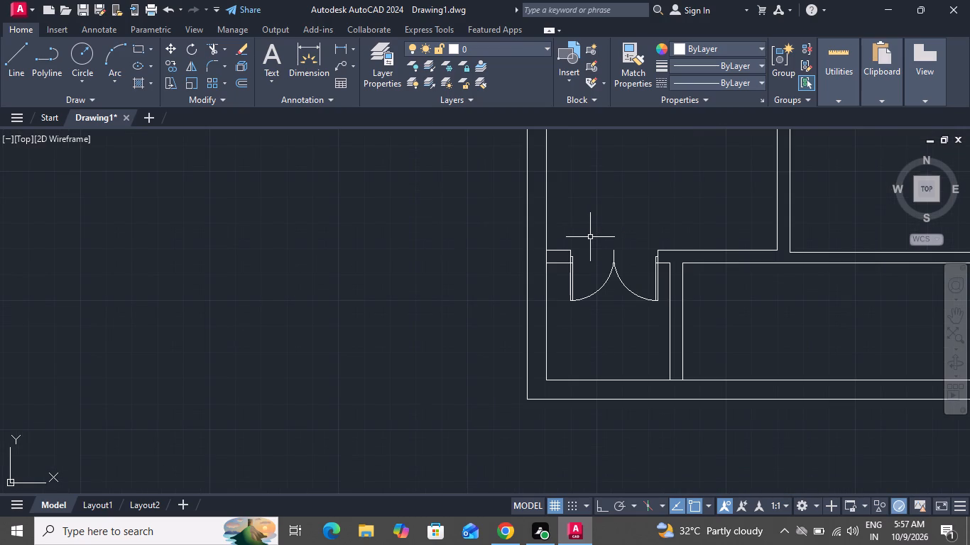
{"action": "scroll", "coordinate": [587, 237], "scroll_direction": "down", "scroll_amount": 4}
{"action": "scroll", "coordinate": [650, 158], "scroll_direction": "up", "scroll_amount": 3}
{"action": "scroll", "coordinate": [652, 149], "scroll_direction": "down", "scroll_amount": 1}
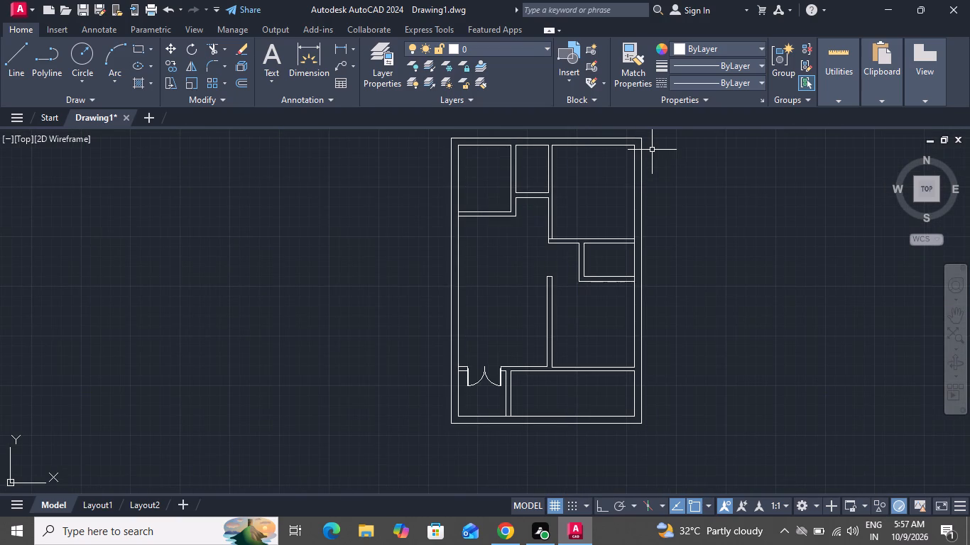
{"action": "scroll", "coordinate": [652, 142], "scroll_direction": "up", "scroll_amount": 2}
{"action": "scroll", "coordinate": [652, 142], "scroll_direction": "down", "scroll_amount": 1}
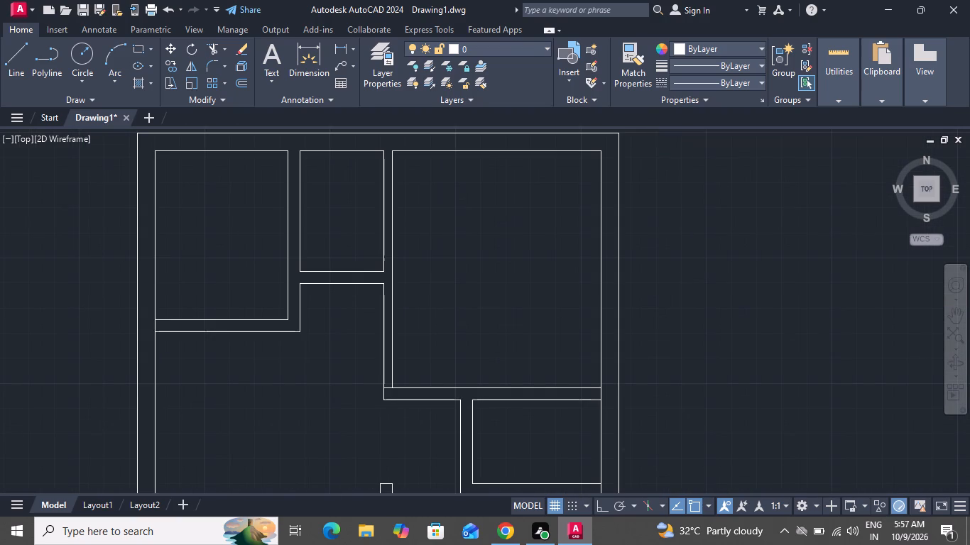
{"action": "type", "text": "tp"}
{"action": "key", "text": "space"}
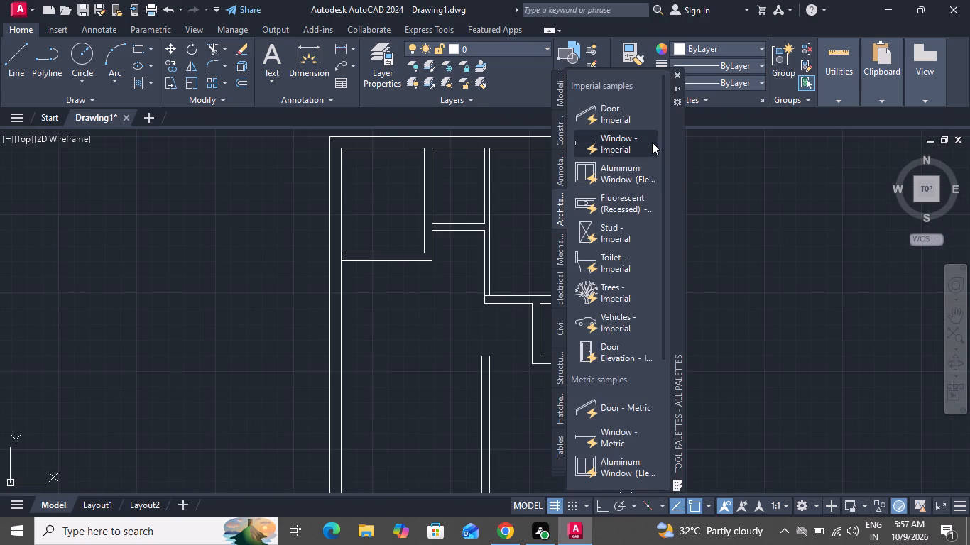
{"action": "left_click_drag", "start_coordinate": [620, 105], "coordinate": [403, 353]}
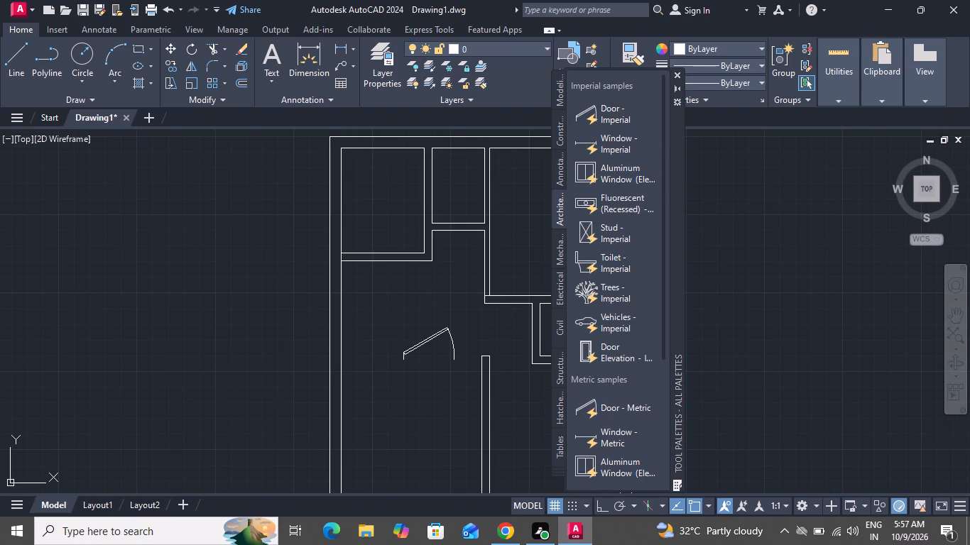
{"action": "left_click", "coordinate": [677, 72]}
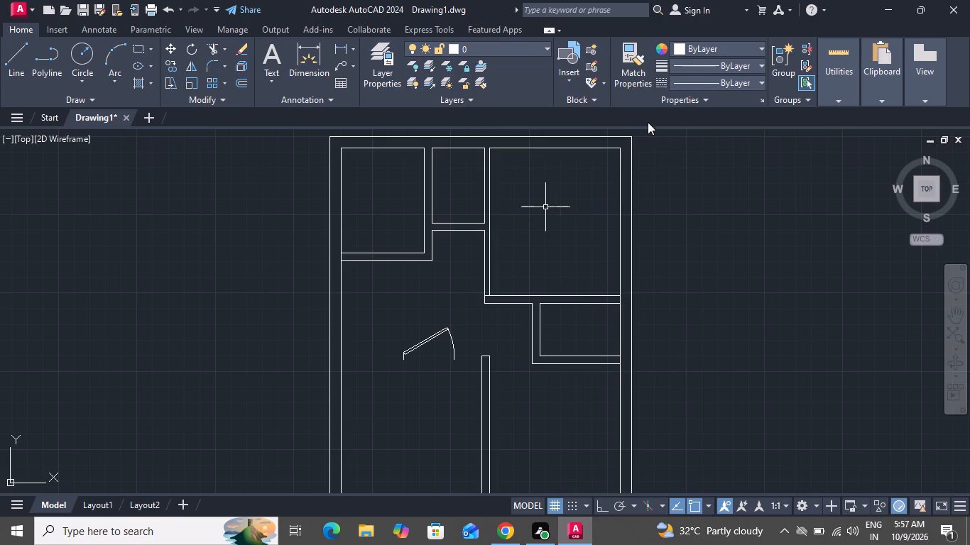
Set the new hall door's opening angle to 90°.
{"action": "left_click", "coordinate": [443, 341]}
{"action": "left_click", "coordinate": [398, 335]}
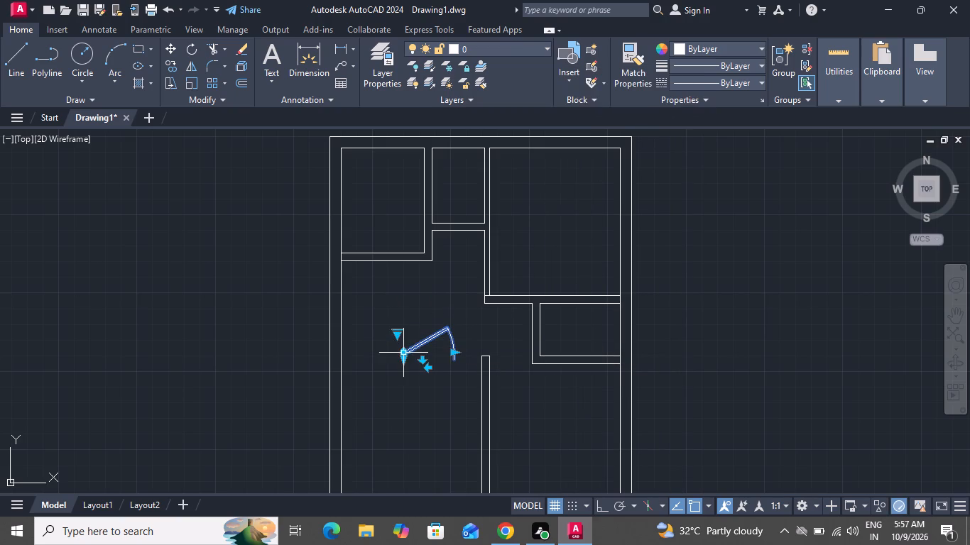
{"action": "left_click", "coordinate": [396, 335]}
{"action": "left_click", "coordinate": [424, 390]}
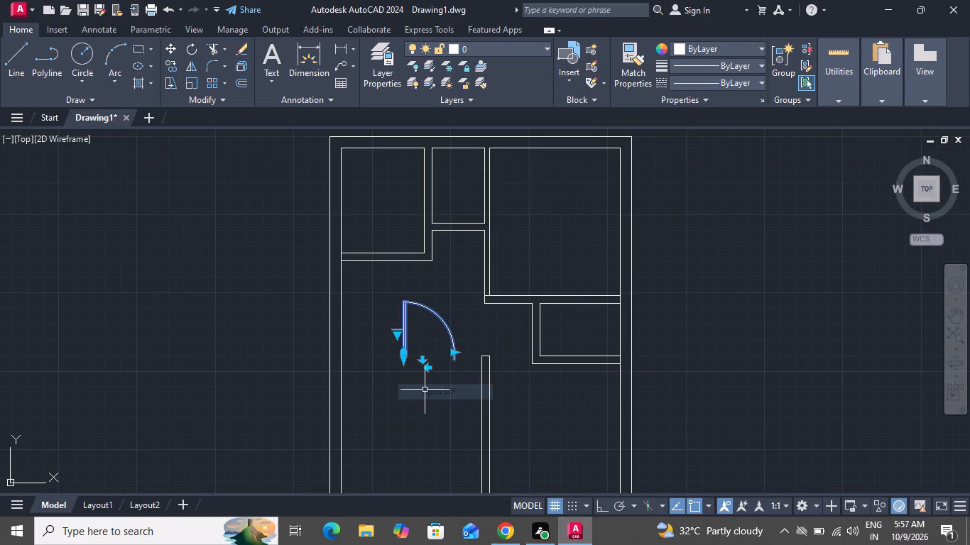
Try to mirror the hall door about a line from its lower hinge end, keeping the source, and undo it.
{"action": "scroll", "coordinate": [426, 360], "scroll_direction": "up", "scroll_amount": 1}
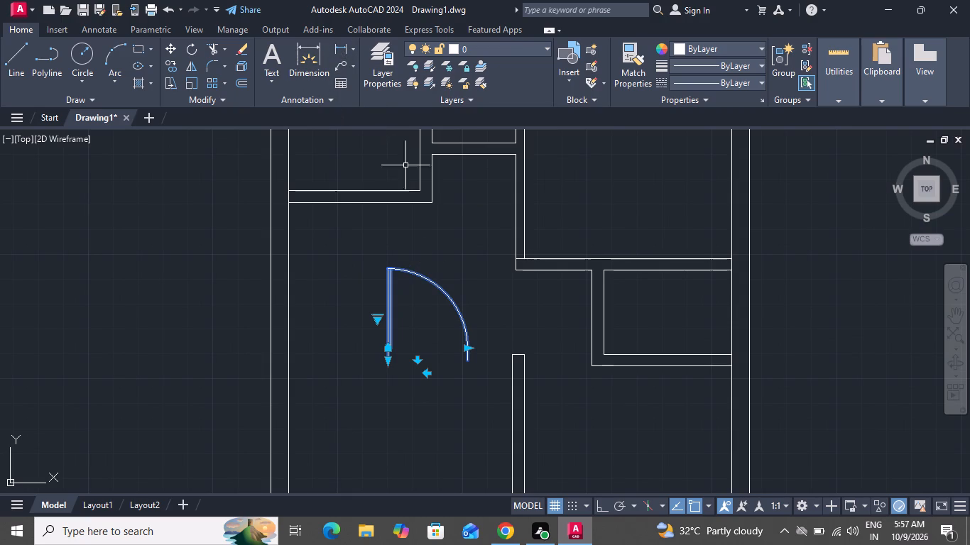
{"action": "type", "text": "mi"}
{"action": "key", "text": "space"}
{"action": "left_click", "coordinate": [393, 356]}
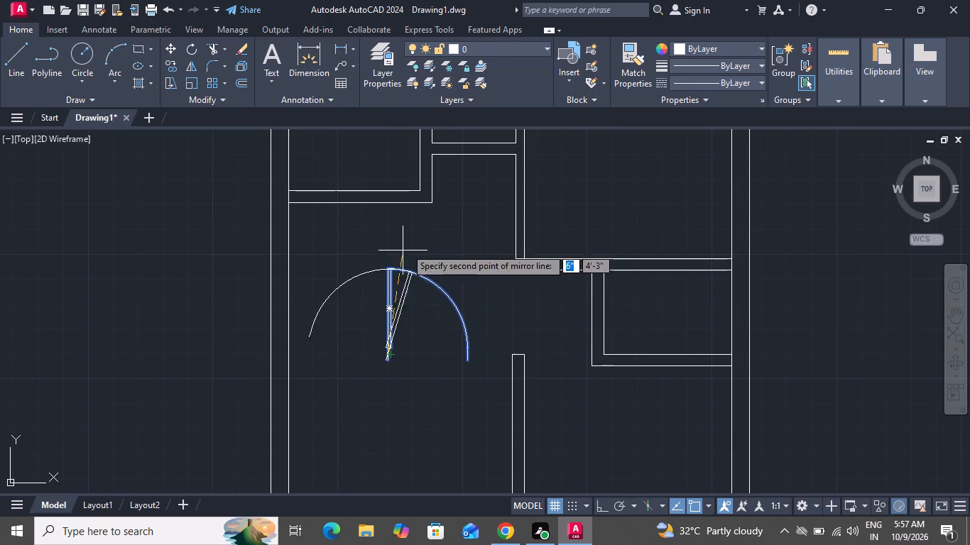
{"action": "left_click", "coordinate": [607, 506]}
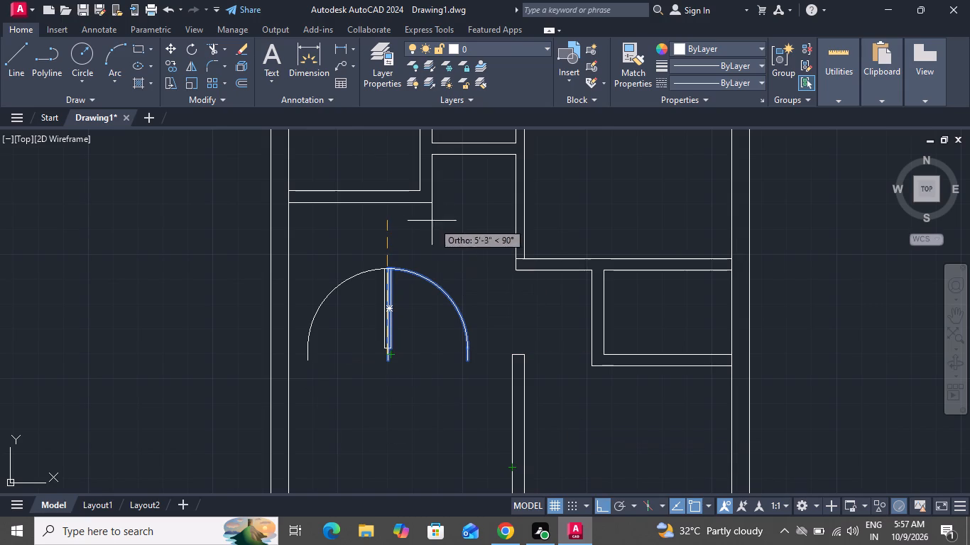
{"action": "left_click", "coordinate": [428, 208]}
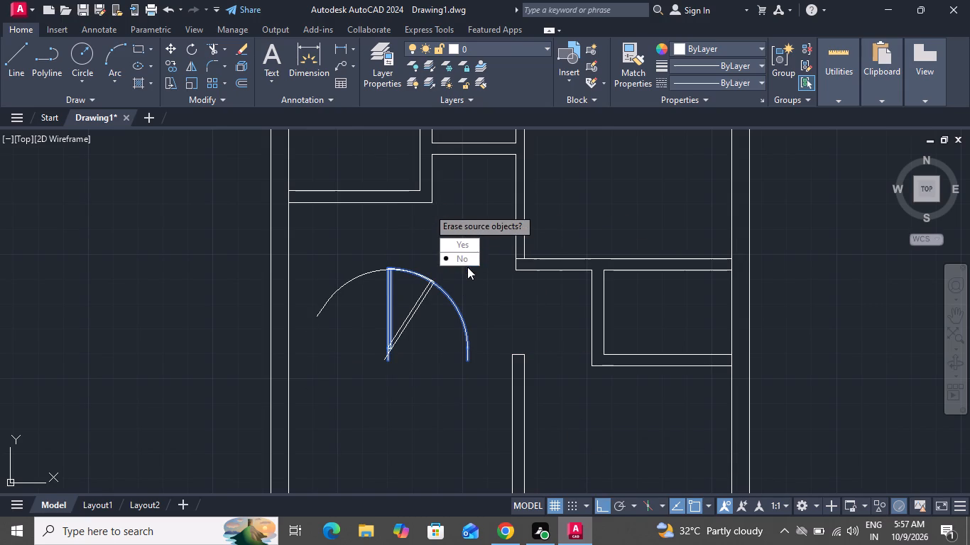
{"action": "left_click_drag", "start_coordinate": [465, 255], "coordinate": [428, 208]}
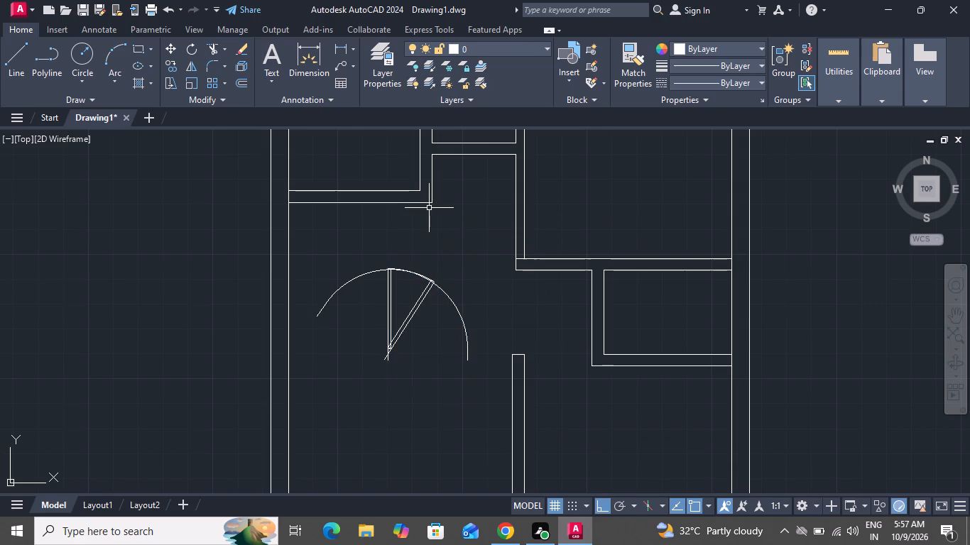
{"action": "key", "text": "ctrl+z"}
Mirror the hall door about a vertical line through its hinge side with Ortho on, erasing the source object.
{"action": "left_click_drag", "start_coordinate": [440, 282], "coordinate": [435, 294]}
{"action": "left_click", "coordinate": [343, 317]}
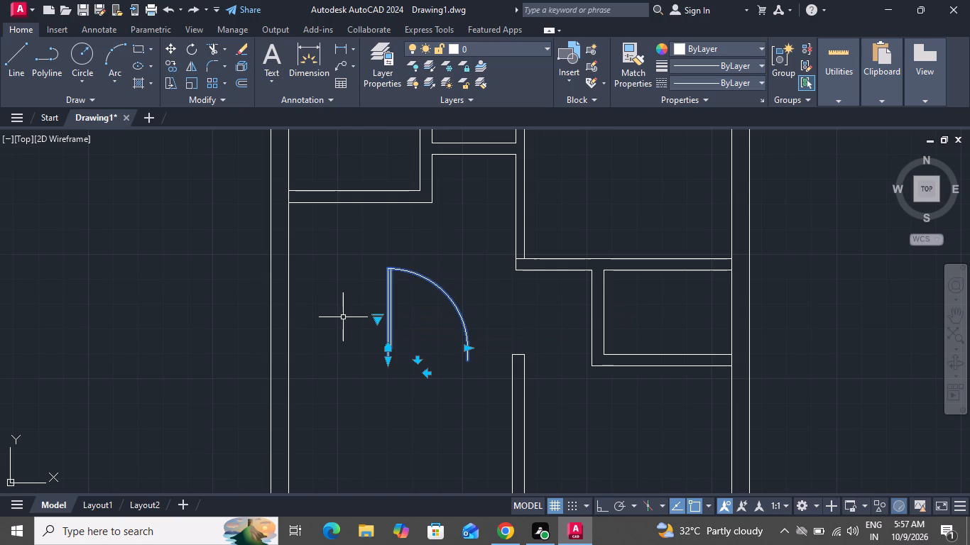
{"action": "type", "text": "mi"}
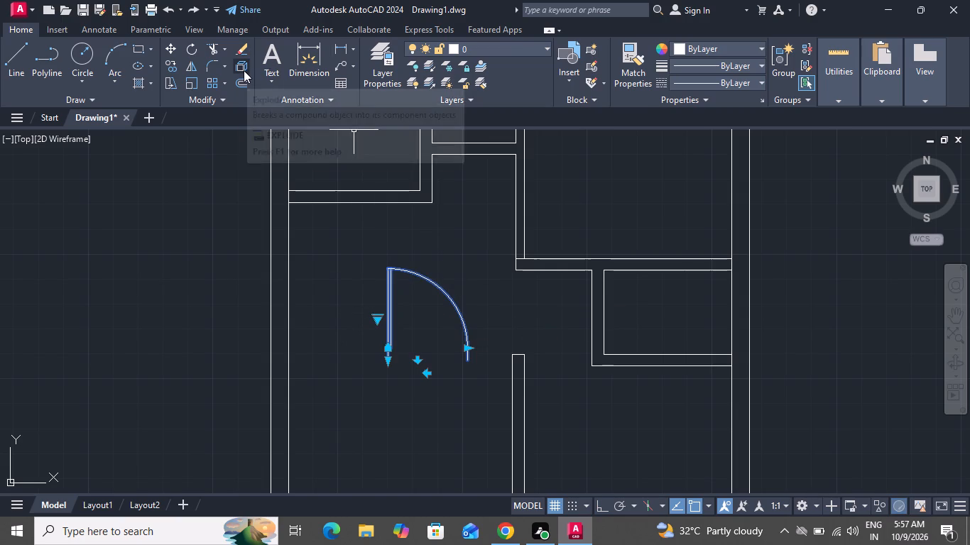
{"action": "key", "text": "space"}
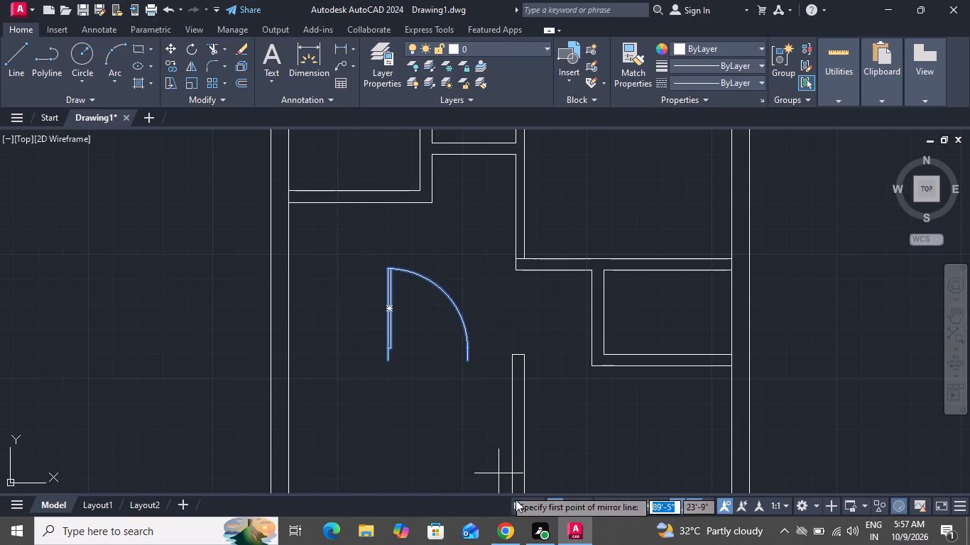
{"action": "left_click", "coordinate": [605, 505]}
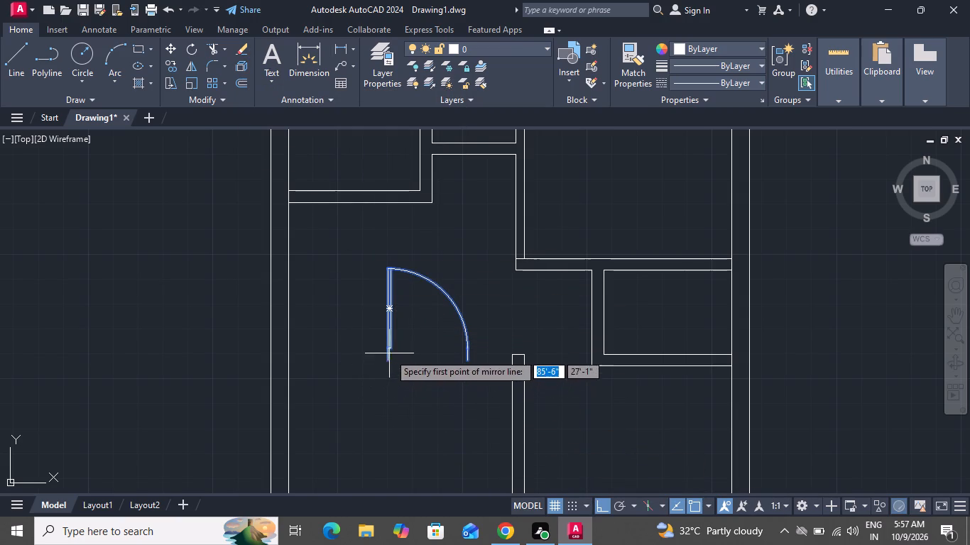
{"action": "left_click", "coordinate": [389, 353]}
{"action": "left_click", "coordinate": [336, 271]}
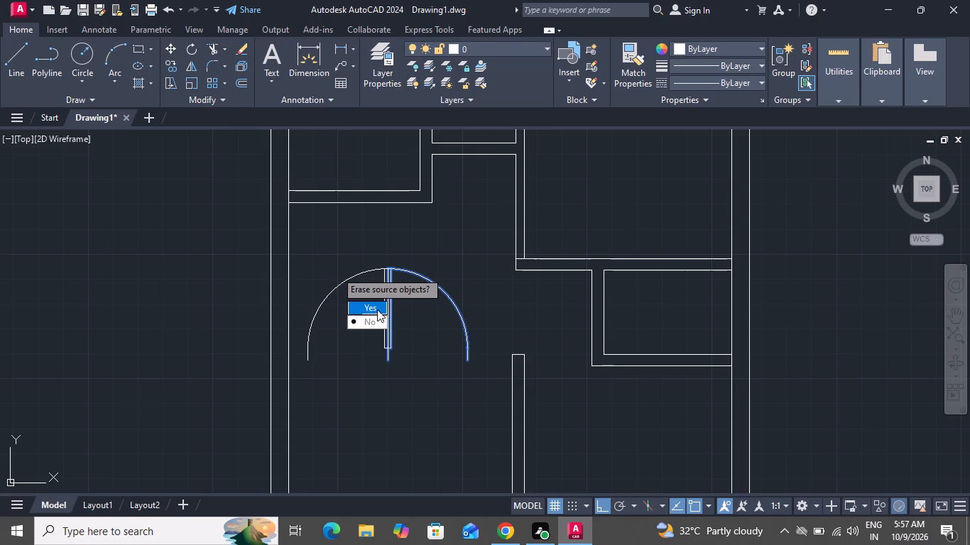
{"action": "left_click_drag", "start_coordinate": [377, 306], "coordinate": [336, 271]}
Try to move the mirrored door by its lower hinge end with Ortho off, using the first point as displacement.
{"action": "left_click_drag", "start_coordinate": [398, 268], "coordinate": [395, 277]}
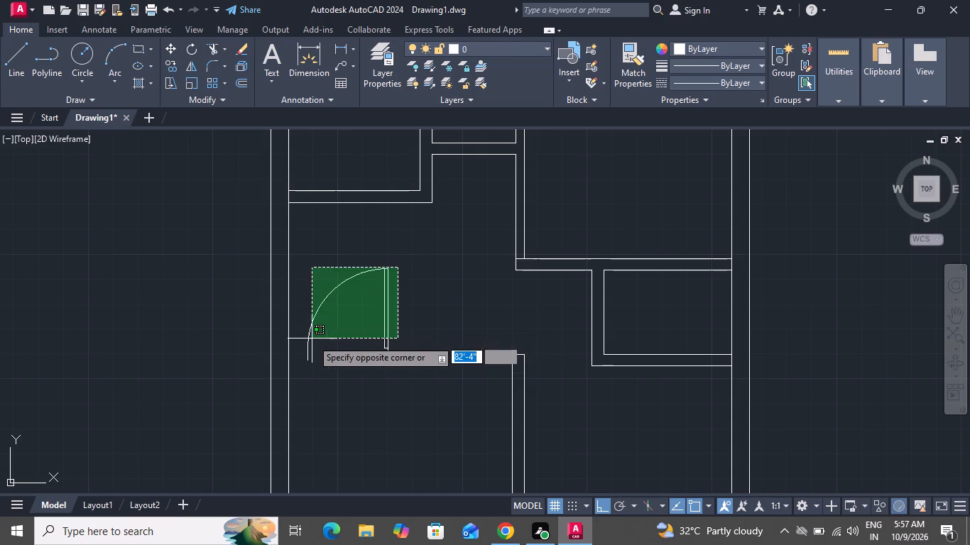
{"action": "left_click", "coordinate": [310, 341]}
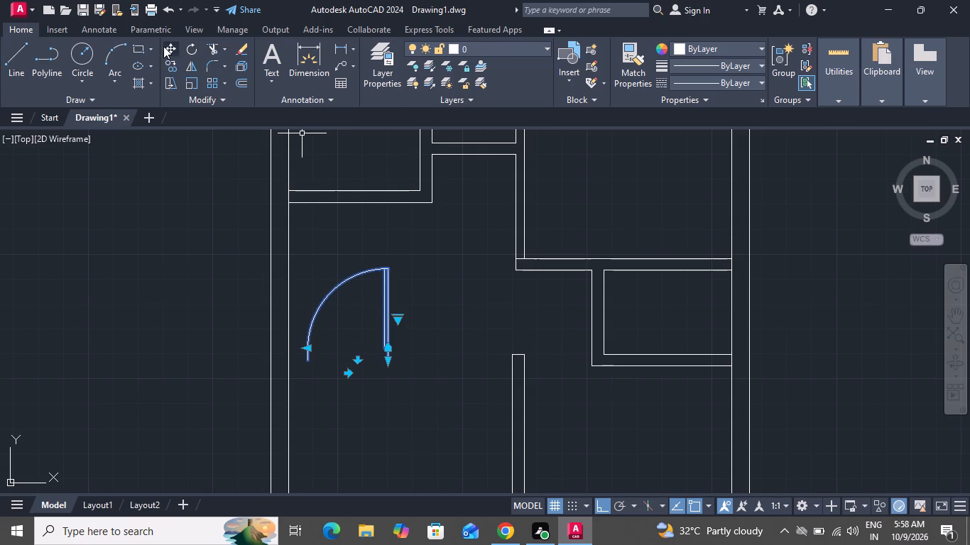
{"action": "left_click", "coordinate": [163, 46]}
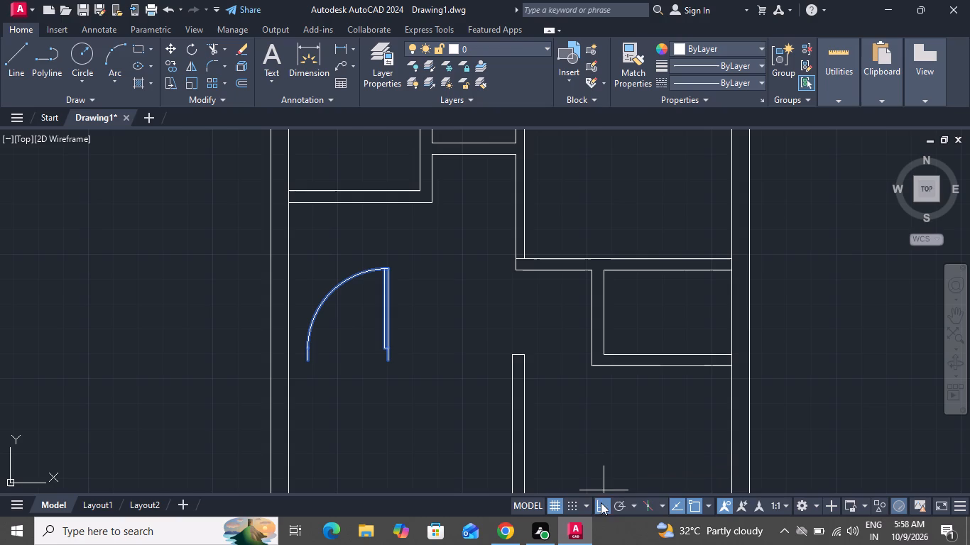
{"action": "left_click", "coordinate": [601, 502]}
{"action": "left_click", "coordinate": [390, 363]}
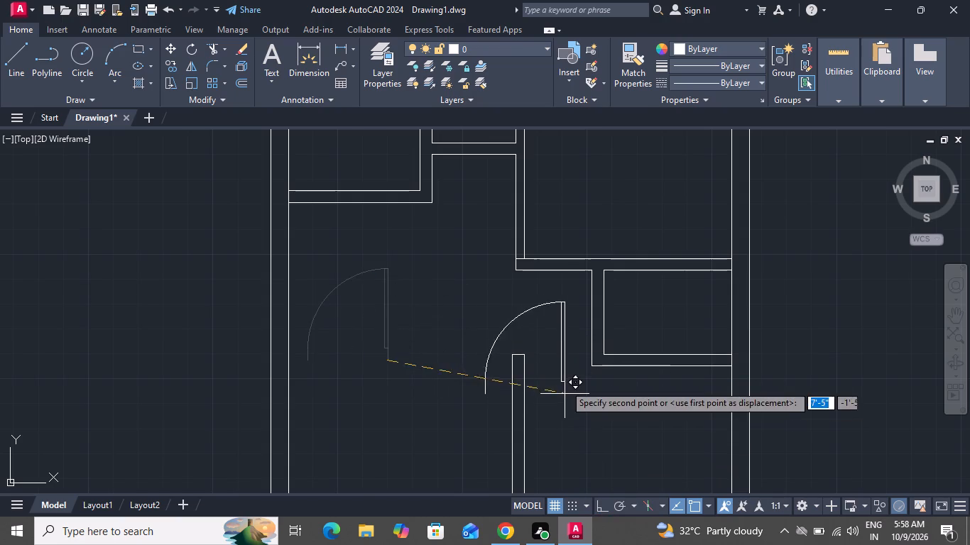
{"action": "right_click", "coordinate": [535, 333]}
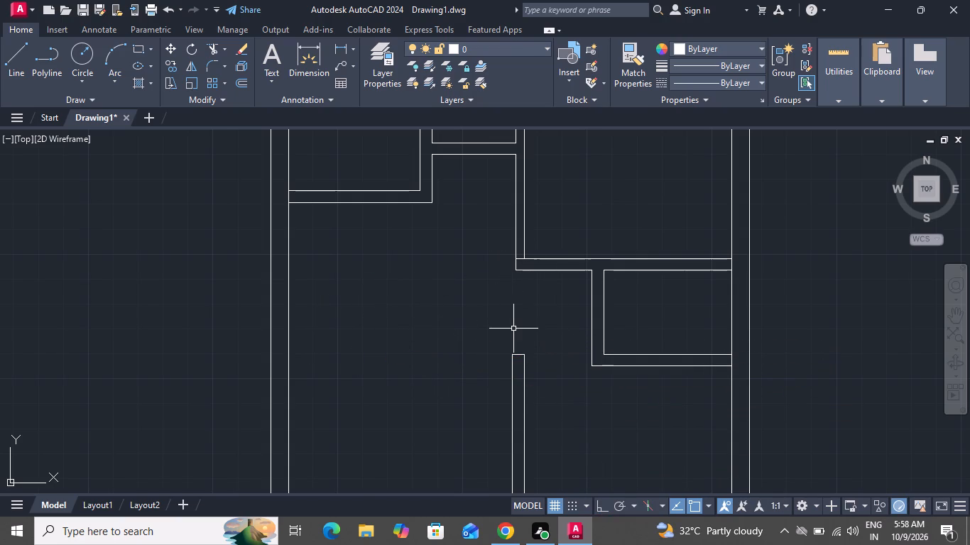
Move the mirrored single door by its lower hinge end onto the lower edge of the horizontal partition, just before the vertical partition.
{"action": "scroll", "coordinate": [490, 392], "scroll_direction": "down", "scroll_amount": 1}
{"action": "scroll", "coordinate": [506, 325], "scroll_direction": "down", "scroll_amount": 2}
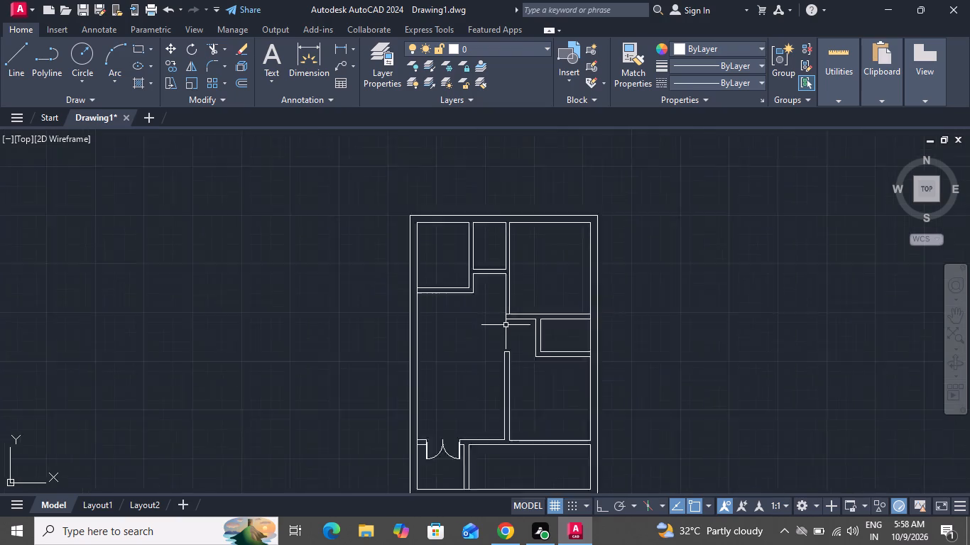
{"action": "scroll", "coordinate": [506, 325], "scroll_direction": "down", "scroll_amount": 3}
{"action": "scroll", "coordinate": [714, 259], "scroll_direction": "up", "scroll_amount": 2}
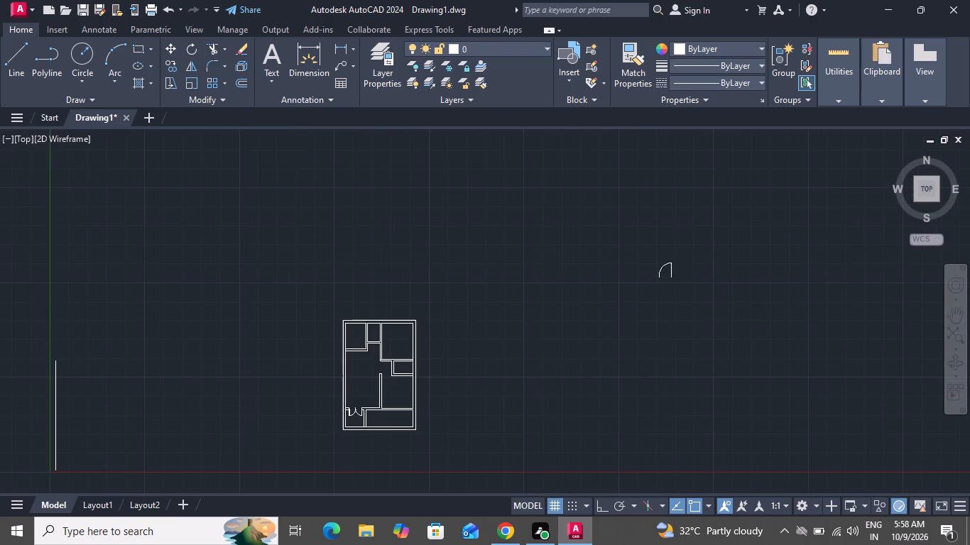
{"action": "scroll", "coordinate": [711, 263], "scroll_direction": "down", "scroll_amount": 1}
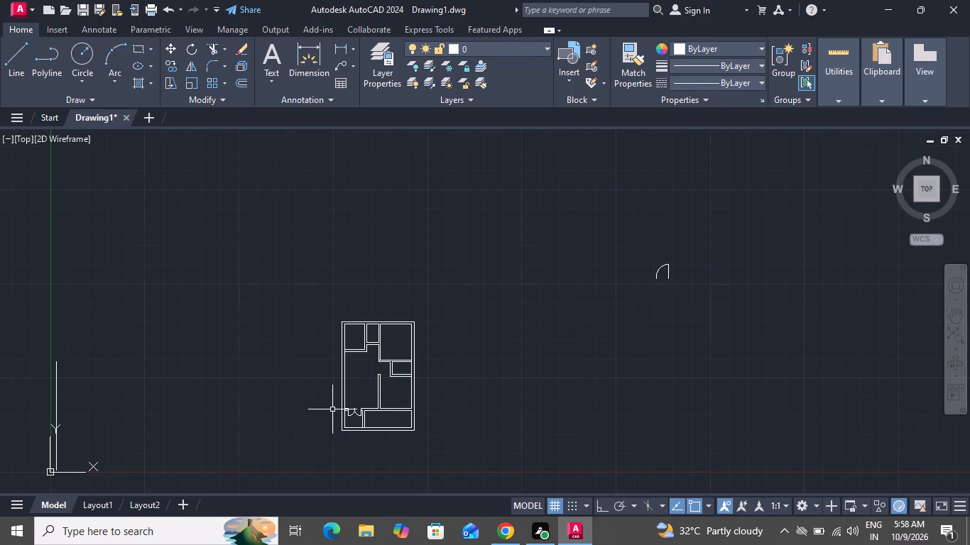
{"action": "scroll", "coordinate": [285, 453], "scroll_direction": "up", "scroll_amount": 2}
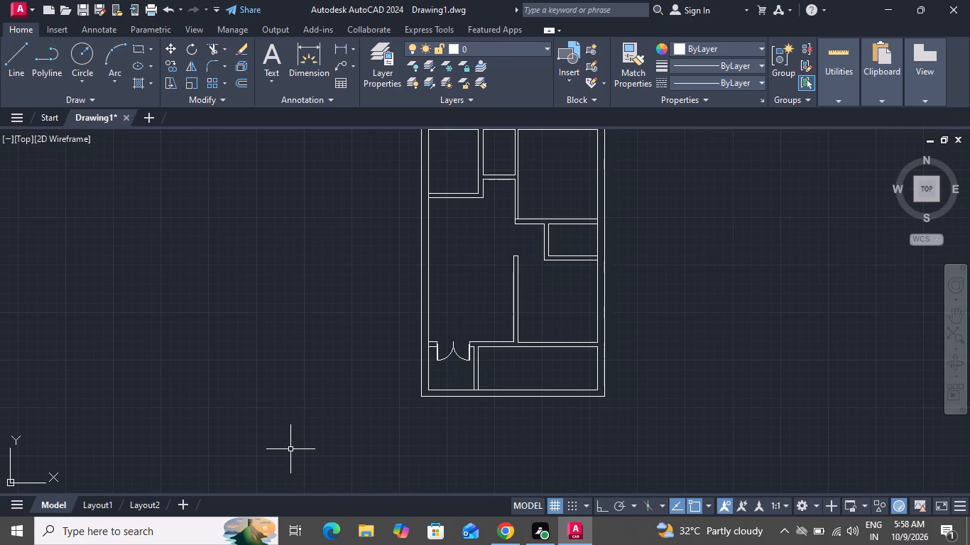
{"action": "scroll", "coordinate": [293, 448], "scroll_direction": "down", "scroll_amount": 2}
{"action": "left_click", "coordinate": [697, 263]}
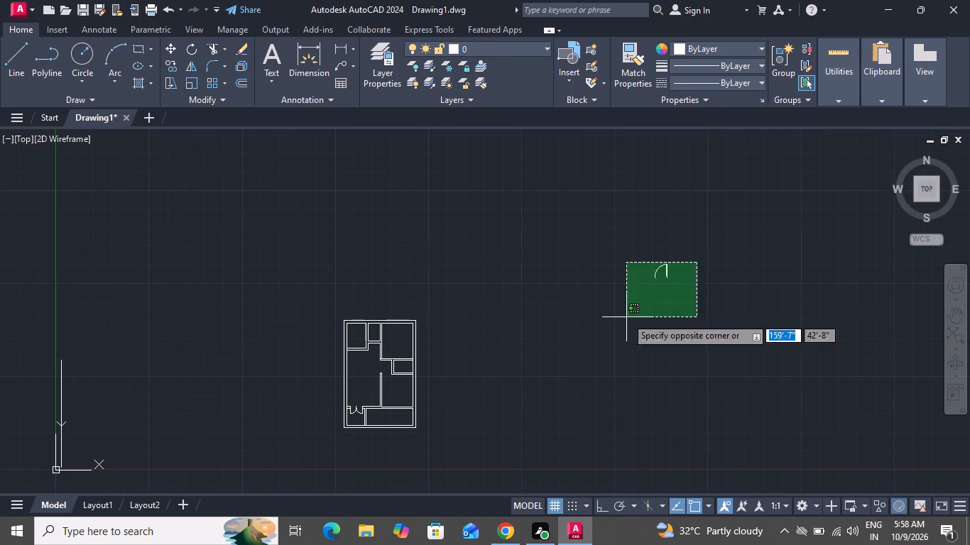
{"action": "left_click", "coordinate": [626, 317]}
{"action": "left_click", "coordinate": [167, 48]}
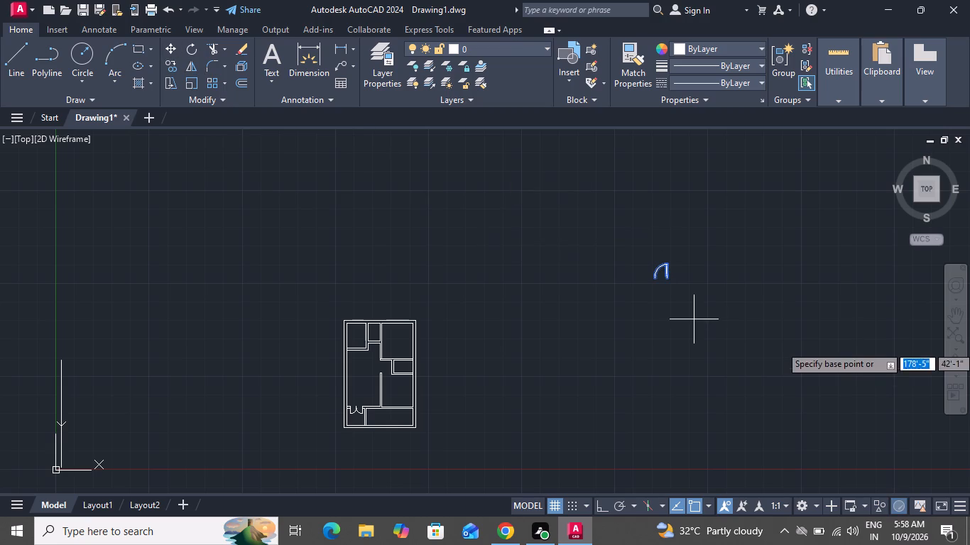
{"action": "scroll", "coordinate": [785, 321], "scroll_direction": "up", "scroll_amount": 3}
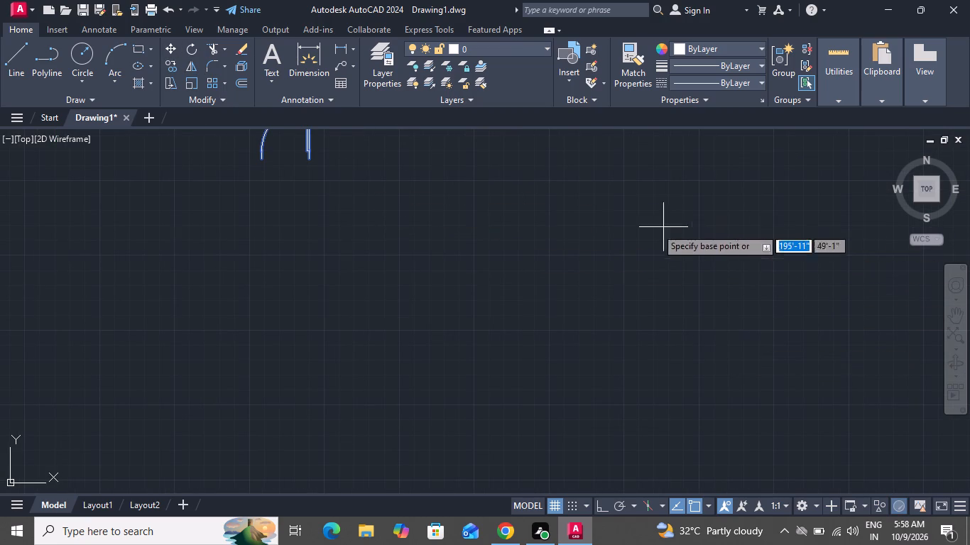
{"action": "left_click", "coordinate": [303, 161]}
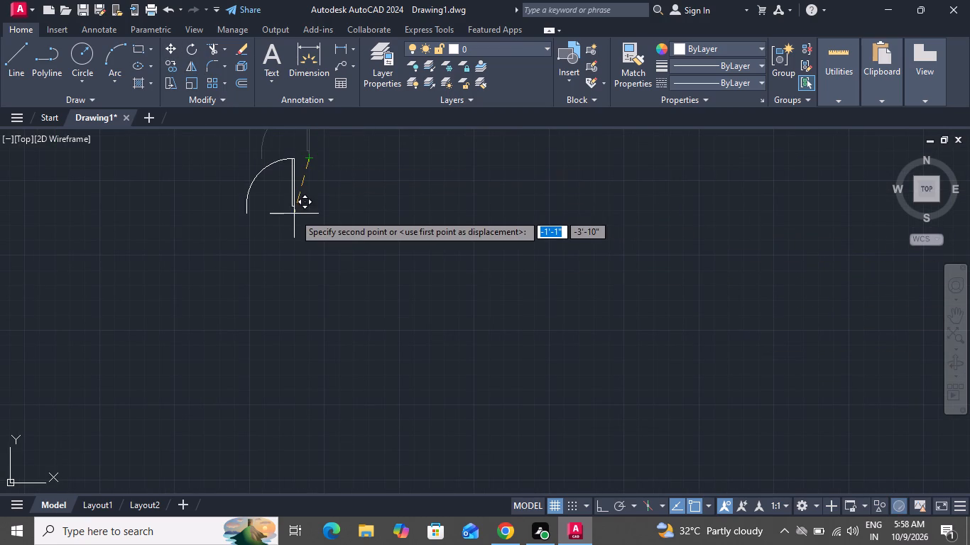
{"action": "scroll", "coordinate": [312, 232], "scroll_direction": "down", "scroll_amount": 2}
{"action": "scroll", "coordinate": [312, 234], "scroll_direction": "up", "scroll_amount": 1}
{"action": "scroll", "coordinate": [312, 234], "scroll_direction": "down", "scroll_amount": 1}
{"action": "scroll", "coordinate": [346, 258], "scroll_direction": "up", "scroll_amount": 1}
{"action": "scroll", "coordinate": [346, 258], "scroll_direction": "down", "scroll_amount": 1}
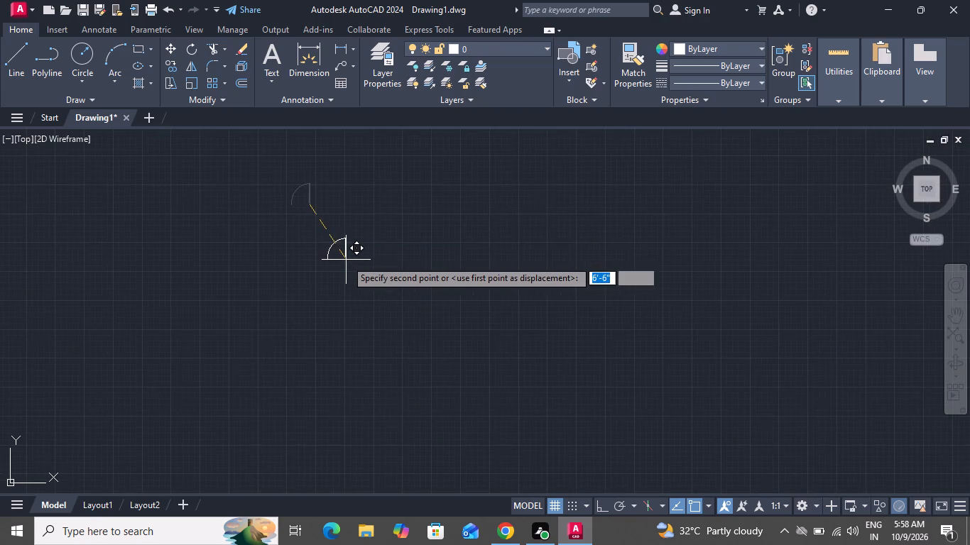
{"action": "scroll", "coordinate": [346, 260], "scroll_direction": "up", "scroll_amount": 1}
{"action": "scroll", "coordinate": [346, 260], "scroll_direction": "down", "scroll_amount": 1}
{"action": "scroll", "coordinate": [374, 273], "scroll_direction": "up", "scroll_amount": 1}
{"action": "scroll", "coordinate": [375, 273], "scroll_direction": "down", "scroll_amount": 1}
{"action": "scroll", "coordinate": [375, 273], "scroll_direction": "up", "scroll_amount": 1}
{"action": "scroll", "coordinate": [375, 273], "scroll_direction": "down", "scroll_amount": 1}
{"action": "scroll", "coordinate": [399, 284], "scroll_direction": "up", "scroll_amount": 1}
{"action": "scroll", "coordinate": [399, 284], "scroll_direction": "down", "scroll_amount": 2}
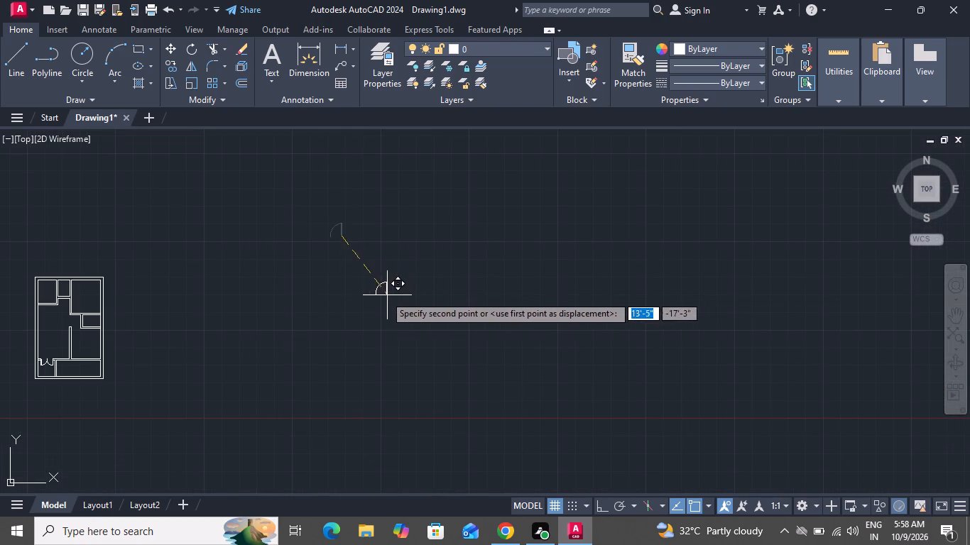
{"action": "scroll", "coordinate": [70, 347], "scroll_direction": "up", "scroll_amount": 3}
{"action": "scroll", "coordinate": [65, 354], "scroll_direction": "down", "scroll_amount": 1}
{"action": "scroll", "coordinate": [61, 364], "scroll_direction": "up", "scroll_amount": 3}
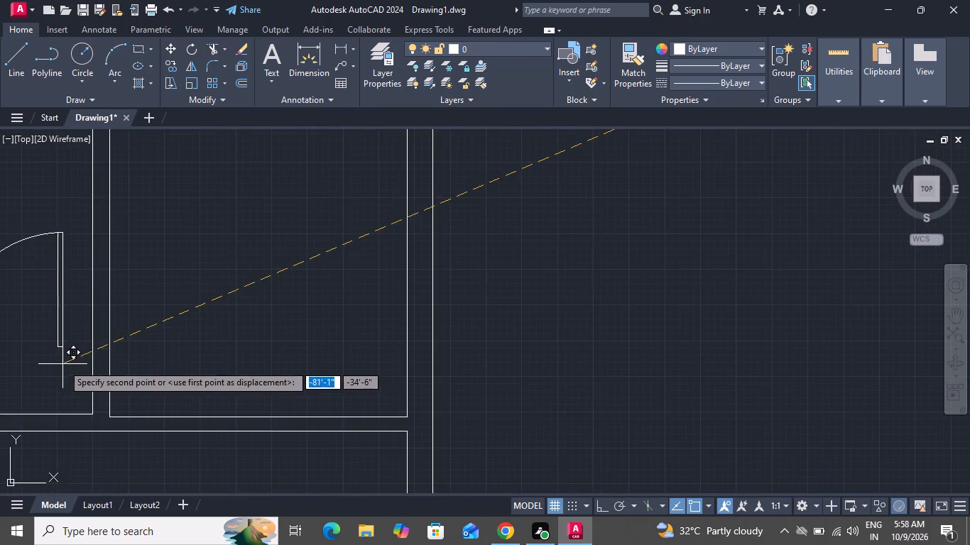
{"action": "scroll", "coordinate": [70, 361], "scroll_direction": "up", "scroll_amount": 2}
{"action": "scroll", "coordinate": [75, 360], "scroll_direction": "down", "scroll_amount": 3}
{"action": "scroll", "coordinate": [95, 360], "scroll_direction": "up", "scroll_amount": 1}
{"action": "scroll", "coordinate": [139, 351], "scroll_direction": "down", "scroll_amount": 1}
{"action": "scroll", "coordinate": [145, 351], "scroll_direction": "up", "scroll_amount": 1}
{"action": "scroll", "coordinate": [148, 352], "scroll_direction": "down", "scroll_amount": 3}
{"action": "scroll", "coordinate": [207, 353], "scroll_direction": "up", "scroll_amount": 1}
{"action": "scroll", "coordinate": [217, 354], "scroll_direction": "down", "scroll_amount": 3}
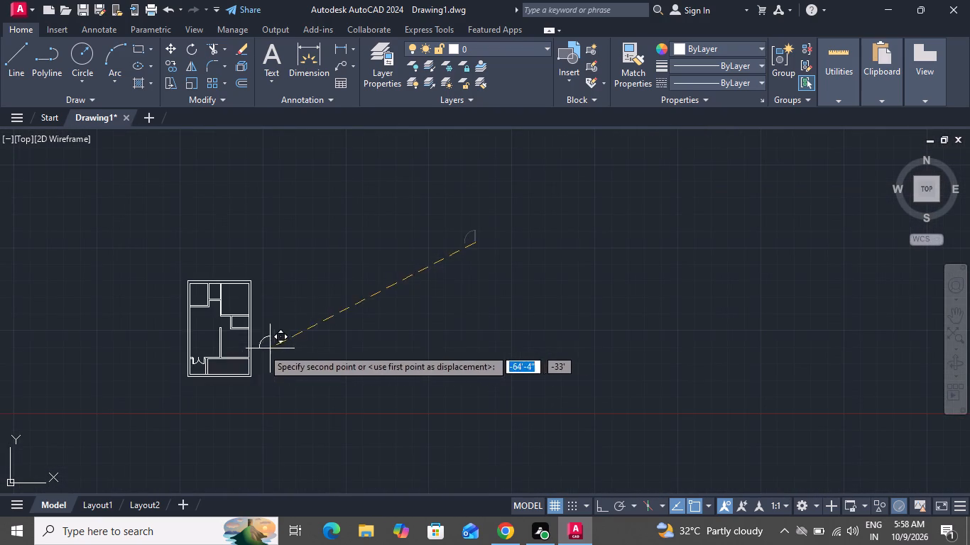
{"action": "scroll", "coordinate": [192, 347], "scroll_direction": "up", "scroll_amount": 3}
{"action": "scroll", "coordinate": [249, 408], "scroll_direction": "down", "scroll_amount": 1}
{"action": "scroll", "coordinate": [250, 408], "scroll_direction": "up", "scroll_amount": 2}
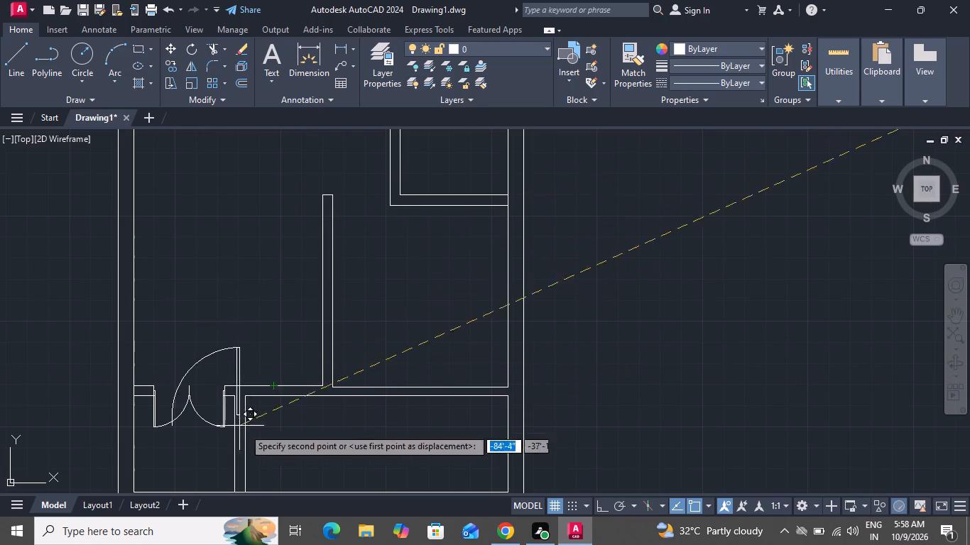
{"action": "scroll", "coordinate": [325, 423], "scroll_direction": "up", "scroll_amount": 2}
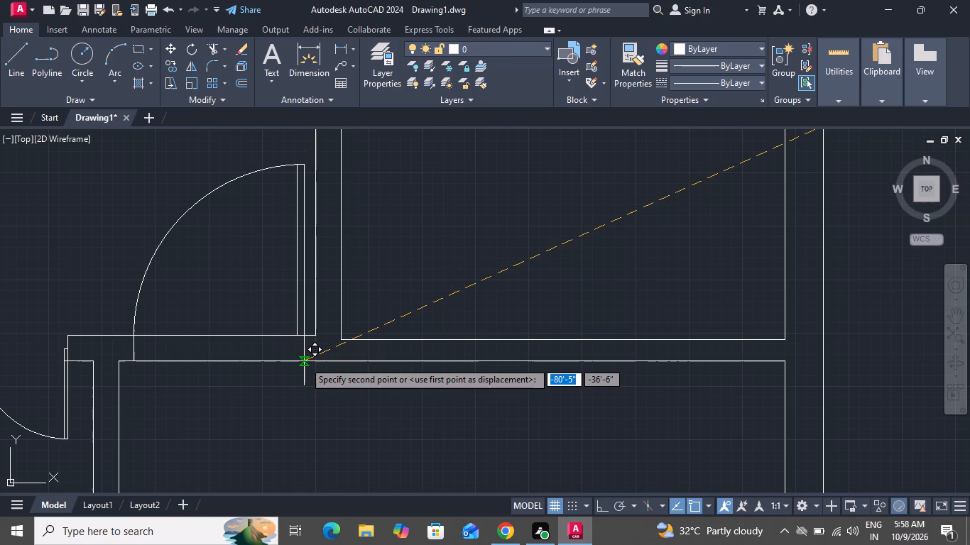
{"action": "left_click", "coordinate": [306, 362]}
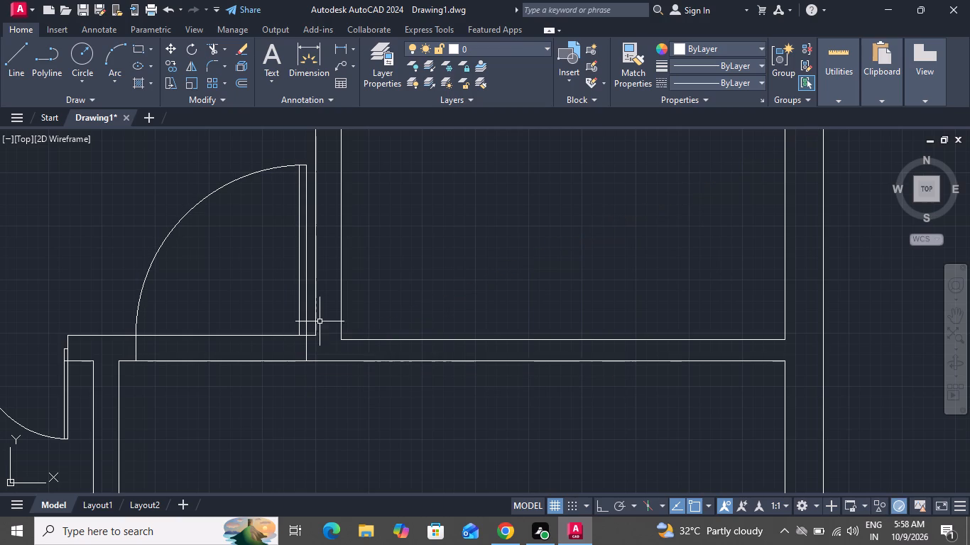
Trim both partition lines across the opening of the moved single door.
{"action": "type", "text": "tr"}
{"action": "key", "text": "space"}
{"action": "key", "text": "space"}
{"action": "left_click", "coordinate": [263, 294]}
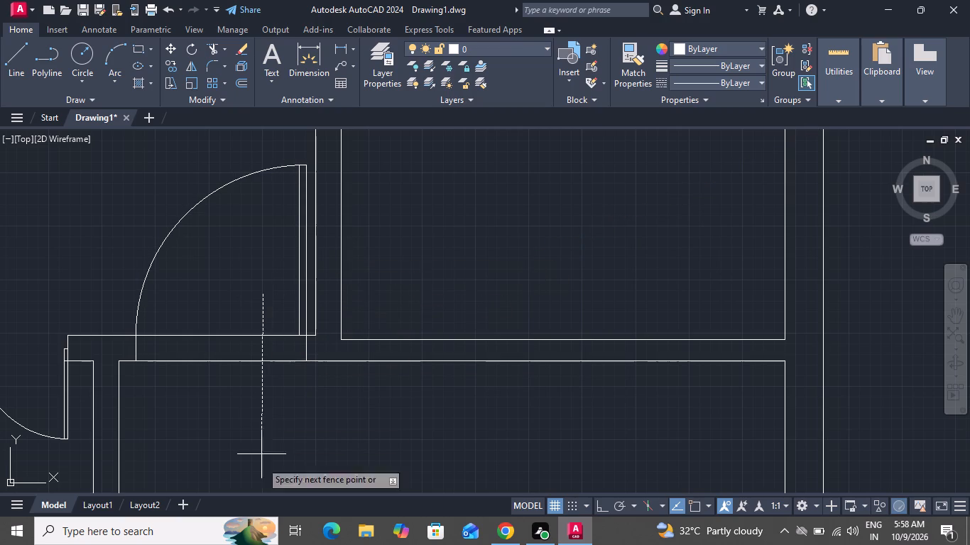
{"action": "left_click", "coordinate": [255, 480]}
{"action": "scroll", "coordinate": [263, 392], "scroll_direction": "up", "scroll_amount": 1}
{"action": "scroll", "coordinate": [263, 392], "scroll_direction": "down", "scroll_amount": 2}
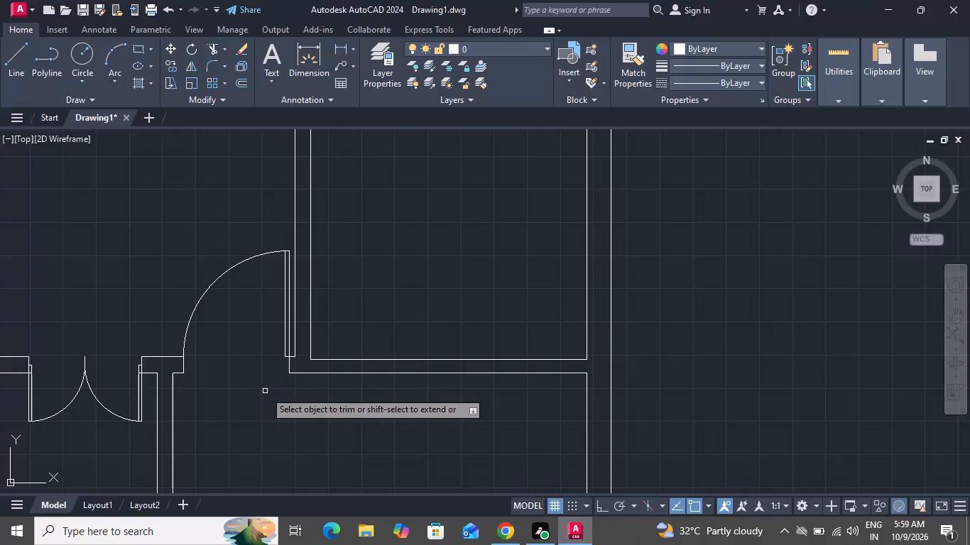
{"action": "right_click", "coordinate": [379, 306]}
{"action": "left_click", "coordinate": [388, 322]}
Insert another Door - Imperial block from the tool palettes into the hall, just below the top-left room.
{"action": "scroll", "coordinate": [393, 321], "scroll_direction": "down", "scroll_amount": 1}
{"action": "scroll", "coordinate": [393, 321], "scroll_direction": "up", "scroll_amount": 1}
{"action": "scroll", "coordinate": [393, 321], "scroll_direction": "down", "scroll_amount": 3}
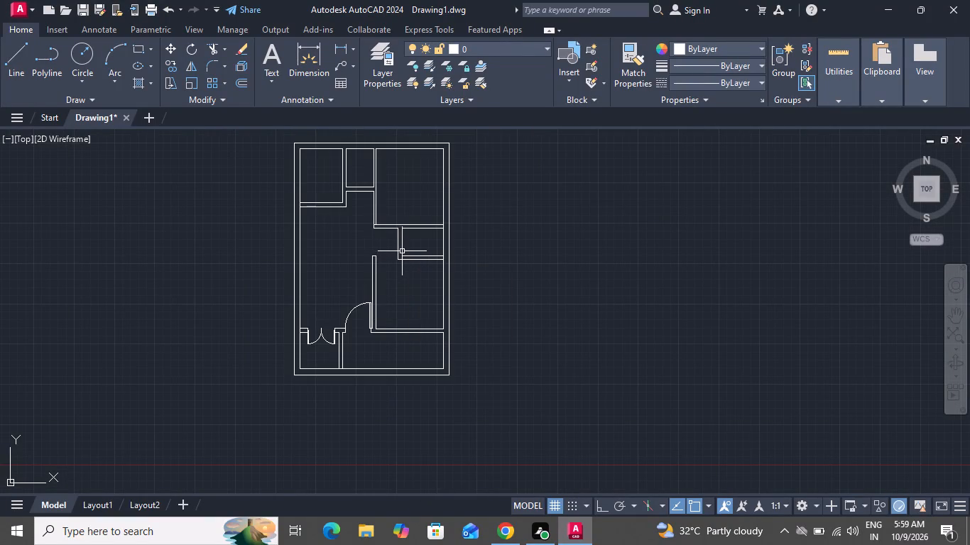
{"action": "scroll", "coordinate": [382, 213], "scroll_direction": "up", "scroll_amount": 2}
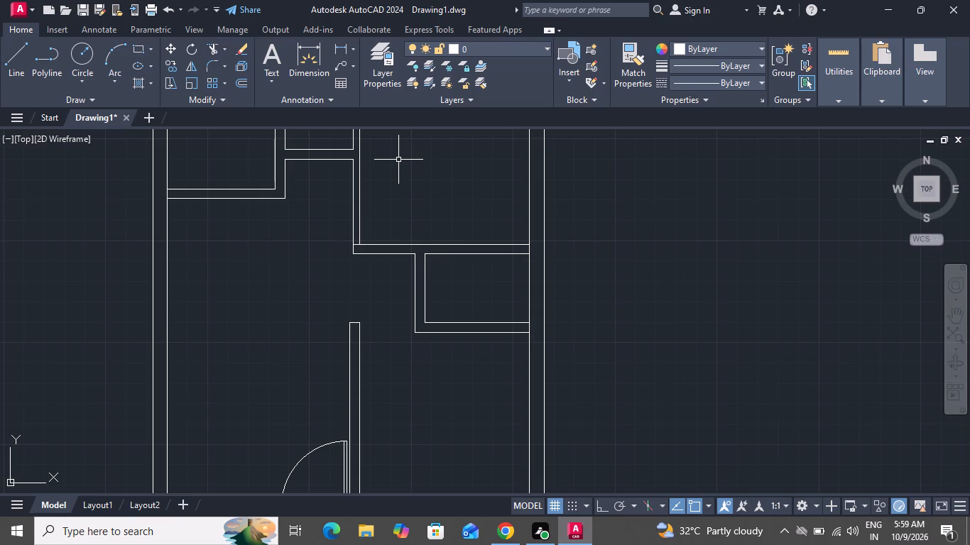
{"action": "type", "text": "tp"}
{"action": "key", "text": "space"}
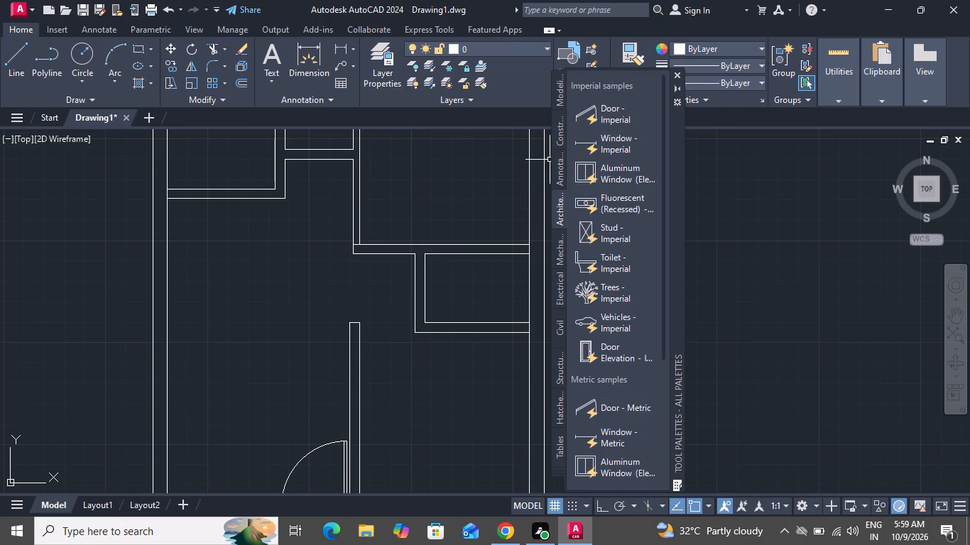
{"action": "left_click_drag", "start_coordinate": [611, 122], "coordinate": [230, 231]}
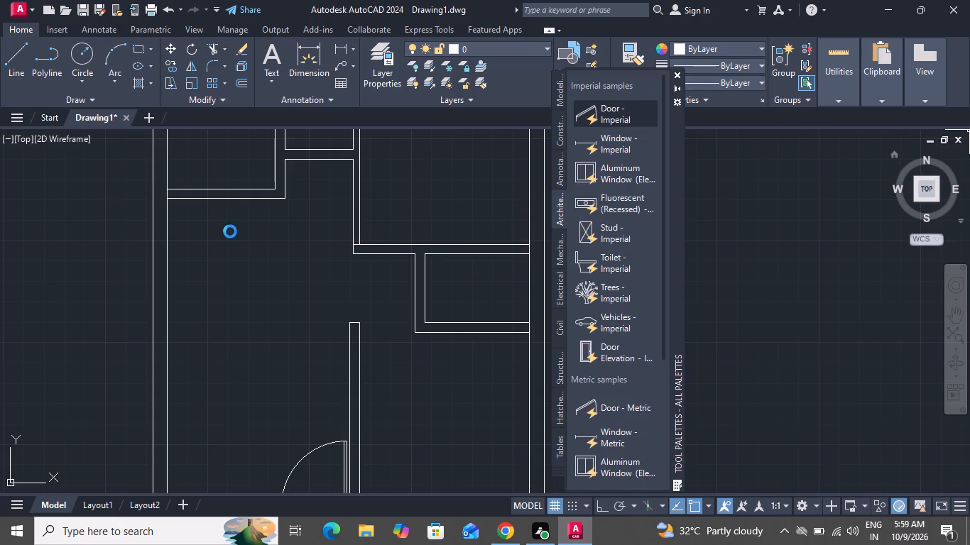
{"action": "left_click_drag", "start_coordinate": [230, 231], "coordinate": [230, 251]}
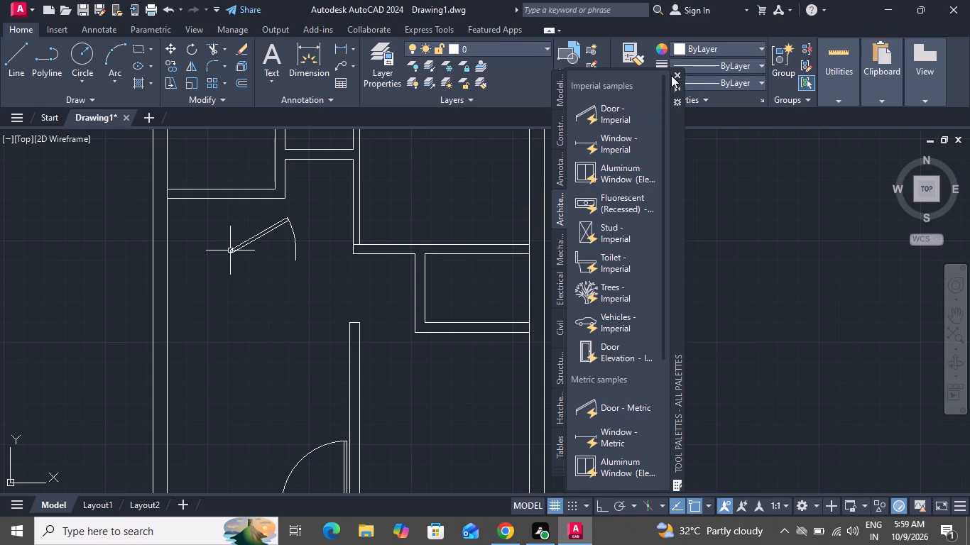
{"action": "left_click", "coordinate": [671, 75]}
{"action": "left_click", "coordinate": [673, 75]}
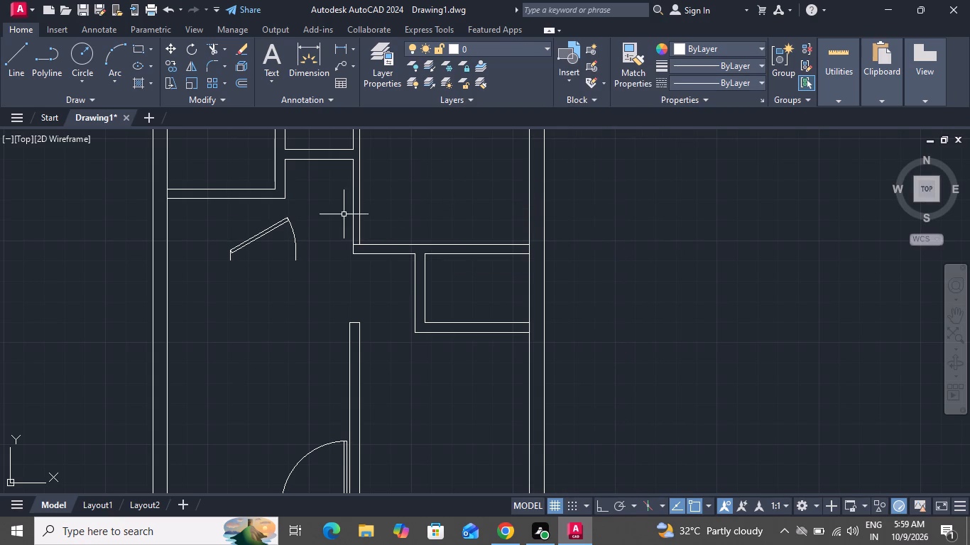
Set the newly inserted door's opening angle to 90°.
{"action": "left_click", "coordinate": [276, 228]}
{"action": "left_click", "coordinate": [222, 223]}
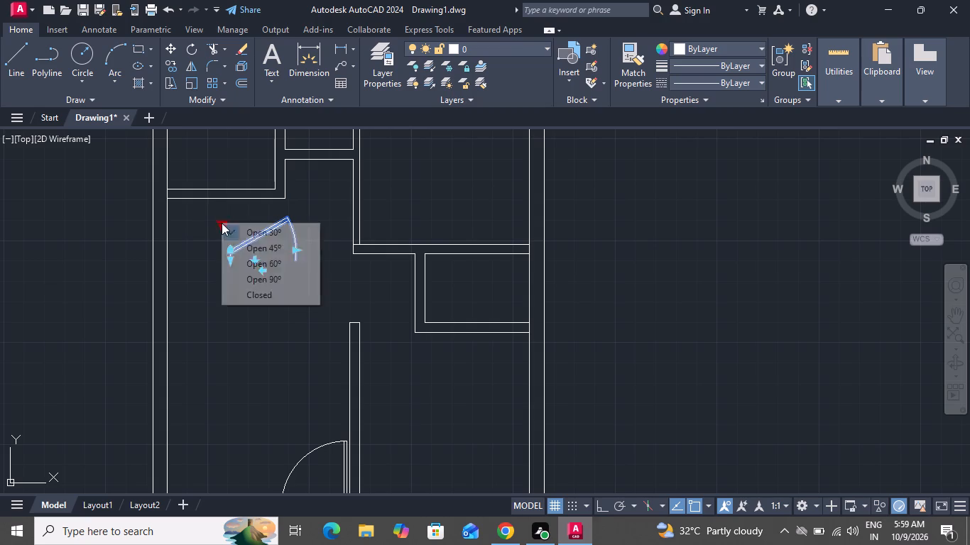
{"action": "left_click", "coordinate": [250, 274]}
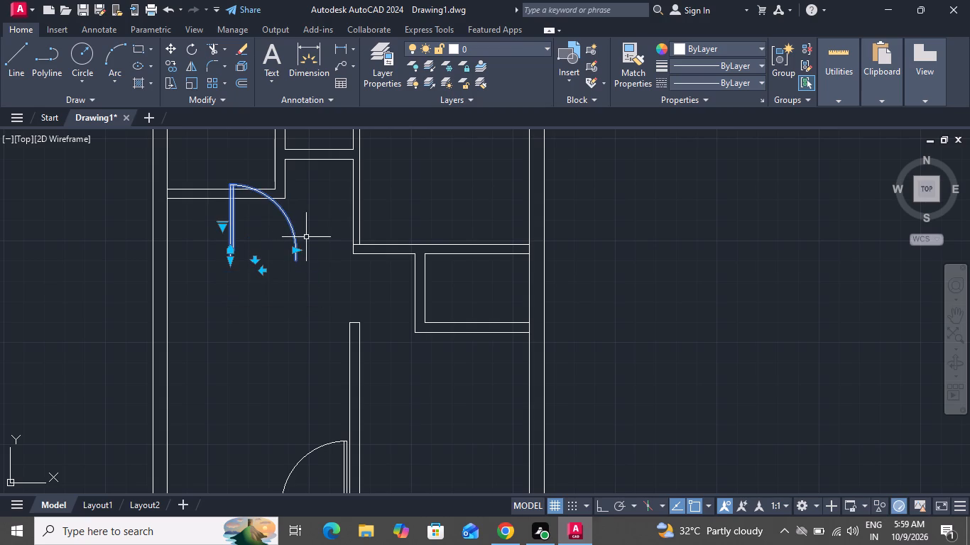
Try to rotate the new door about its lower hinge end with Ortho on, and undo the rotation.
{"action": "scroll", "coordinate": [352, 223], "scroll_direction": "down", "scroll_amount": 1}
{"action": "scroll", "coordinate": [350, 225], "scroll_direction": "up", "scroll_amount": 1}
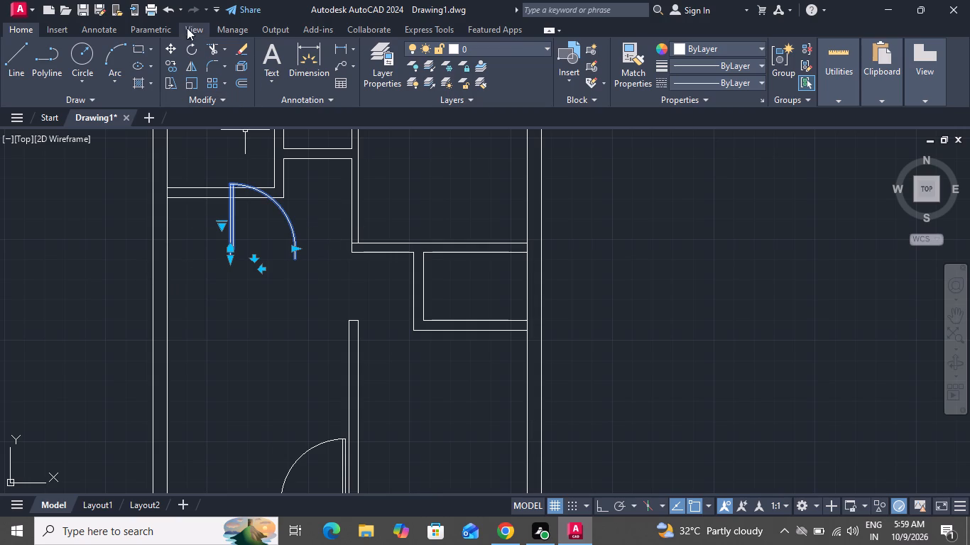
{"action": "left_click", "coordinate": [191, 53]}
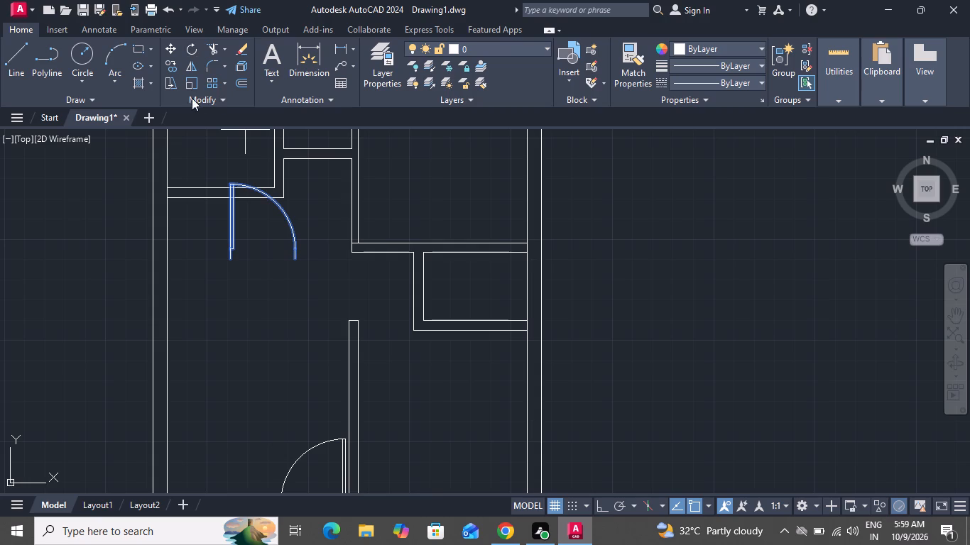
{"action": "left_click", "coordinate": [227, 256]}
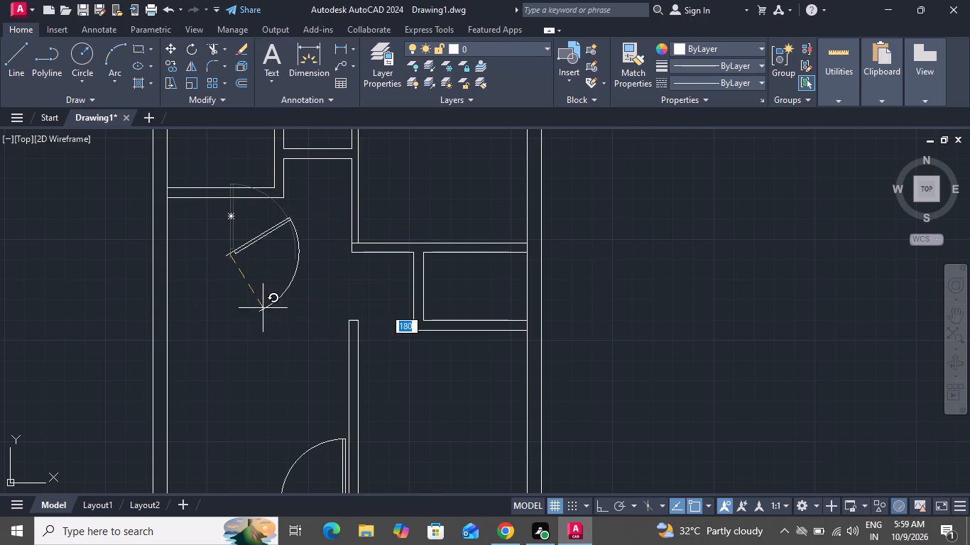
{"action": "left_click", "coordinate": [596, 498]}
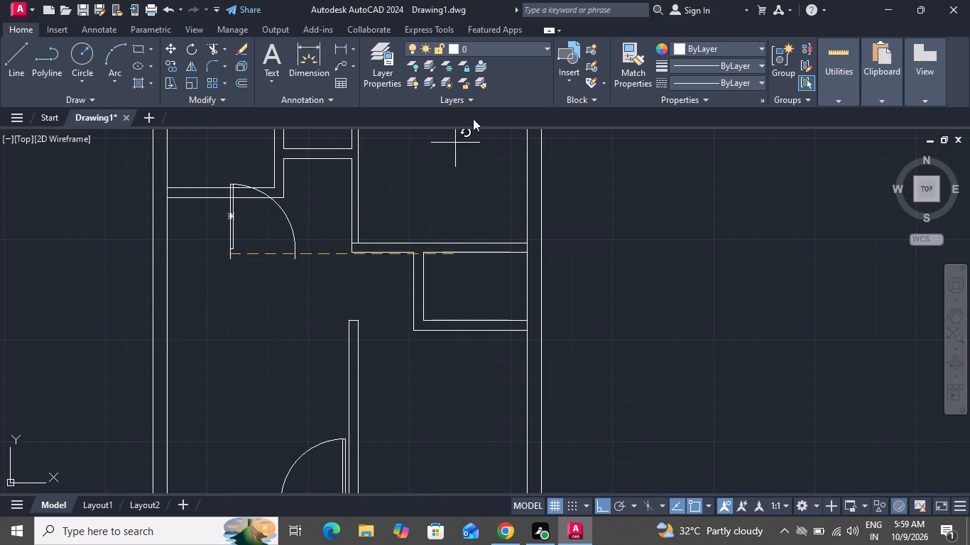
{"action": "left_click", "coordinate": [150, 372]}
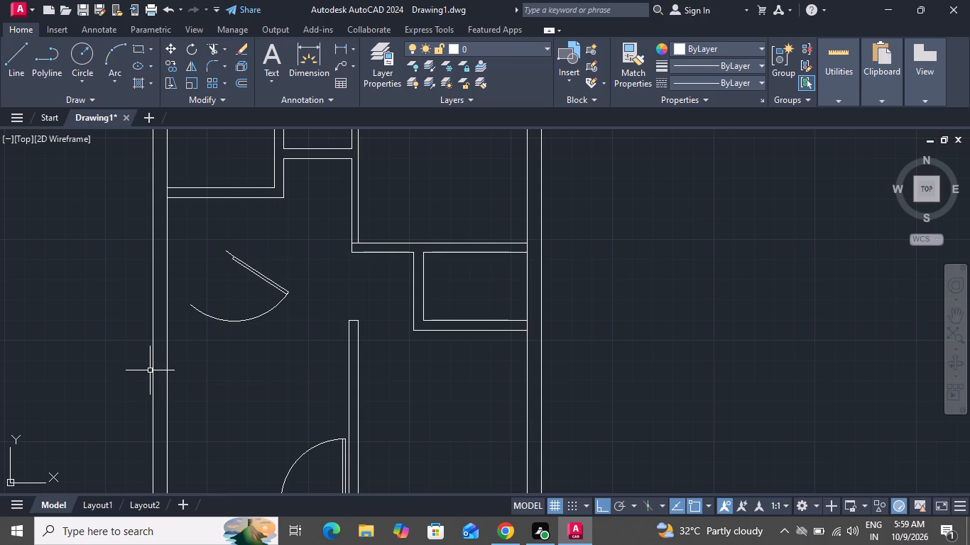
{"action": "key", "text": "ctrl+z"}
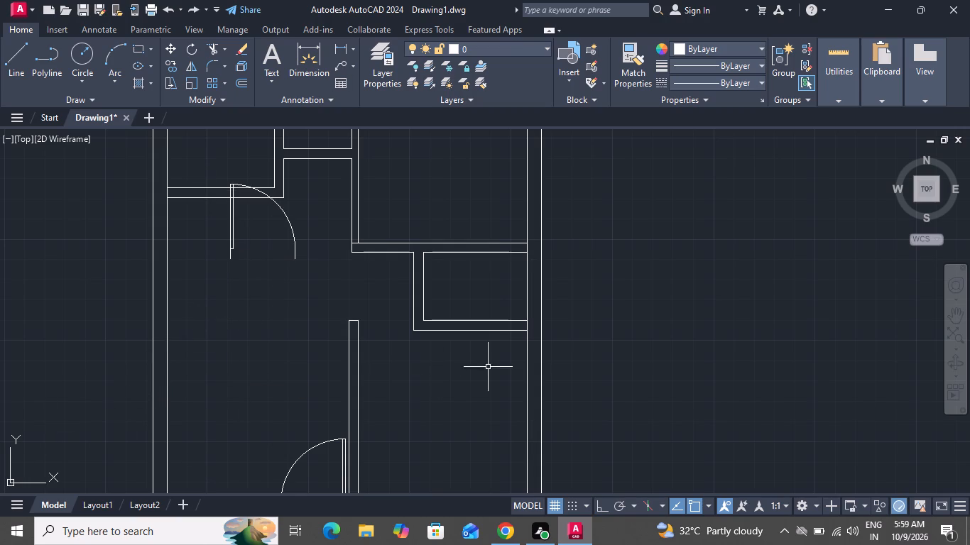
Turn Ortho mode on.
{"action": "left_click", "coordinate": [601, 504]}
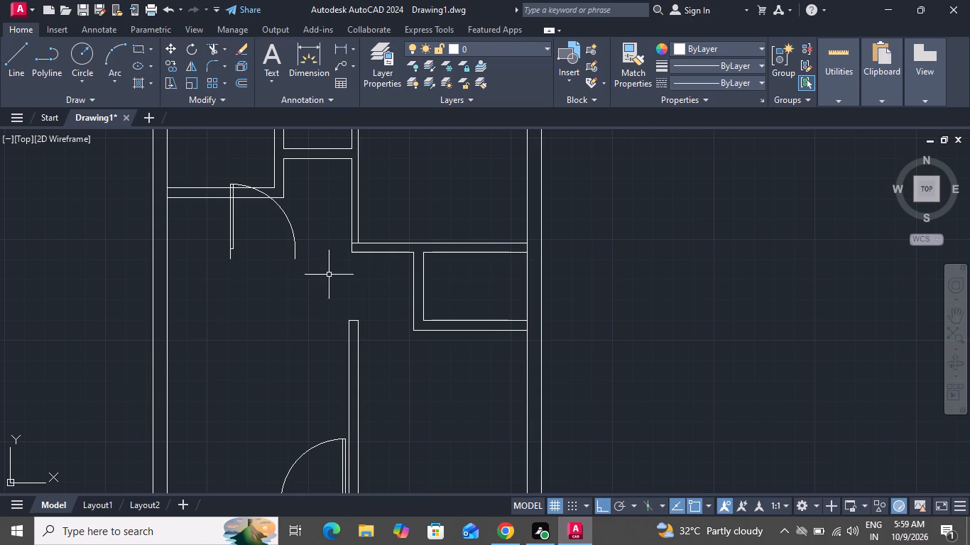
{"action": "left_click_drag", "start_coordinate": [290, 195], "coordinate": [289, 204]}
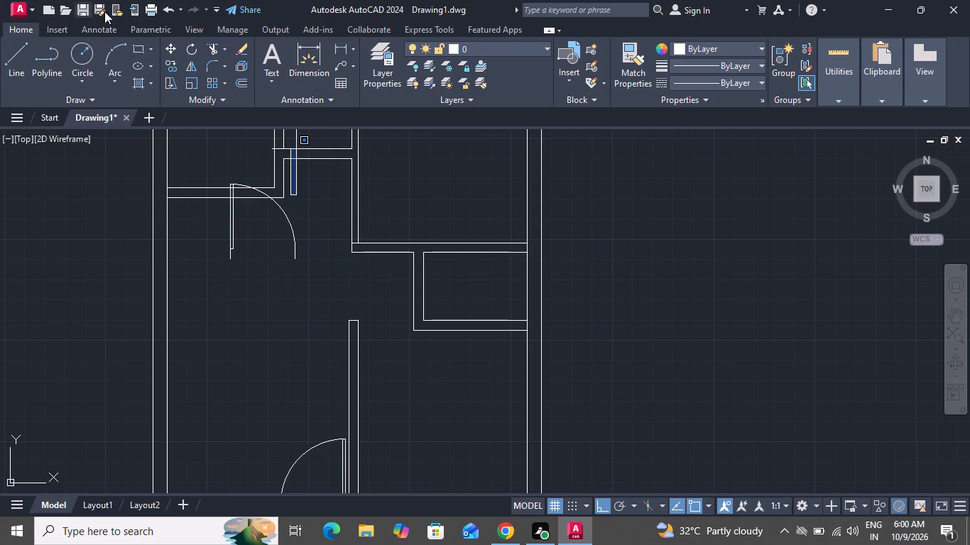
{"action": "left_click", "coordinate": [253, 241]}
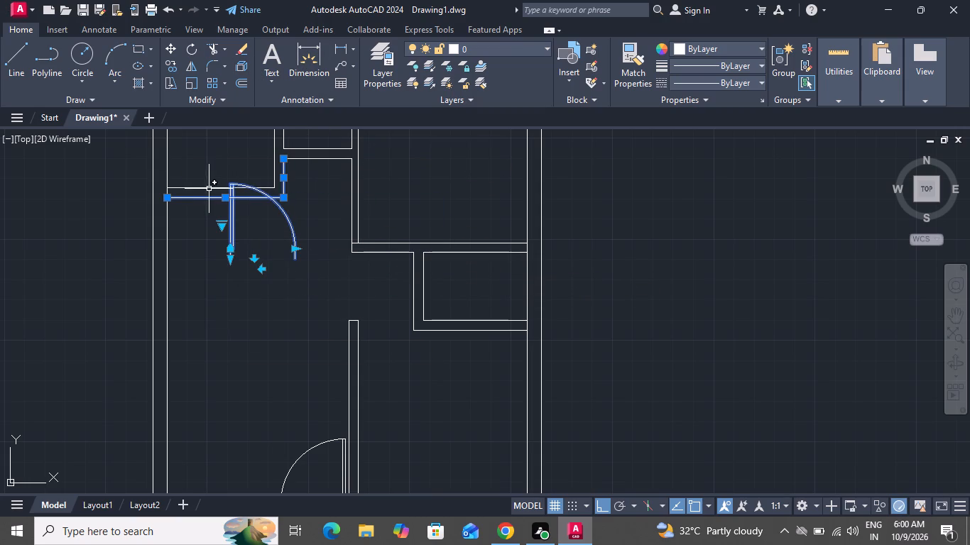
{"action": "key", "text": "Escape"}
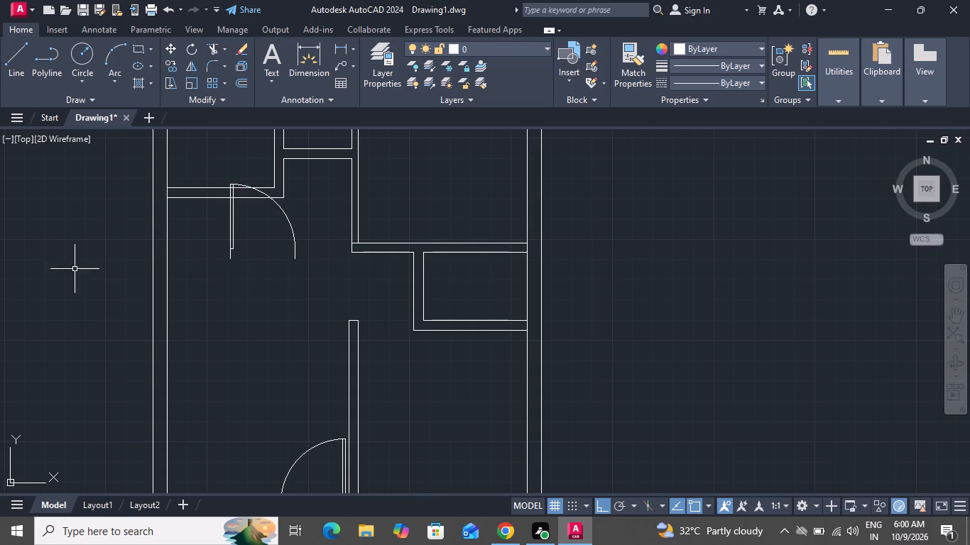
Rotate the new door a quarter turn clockwise about its lower hinge end, so the leaf lies horizontal with the swing below it.
{"action": "scroll", "coordinate": [231, 261], "scroll_direction": "up", "scroll_amount": 1}
{"action": "left_click", "coordinate": [228, 241]}
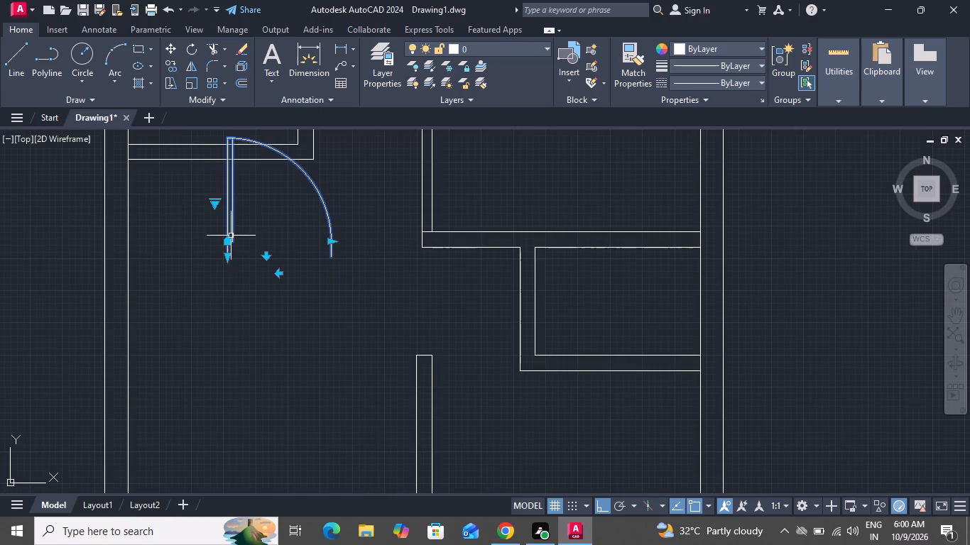
{"action": "left_click", "coordinate": [195, 50]}
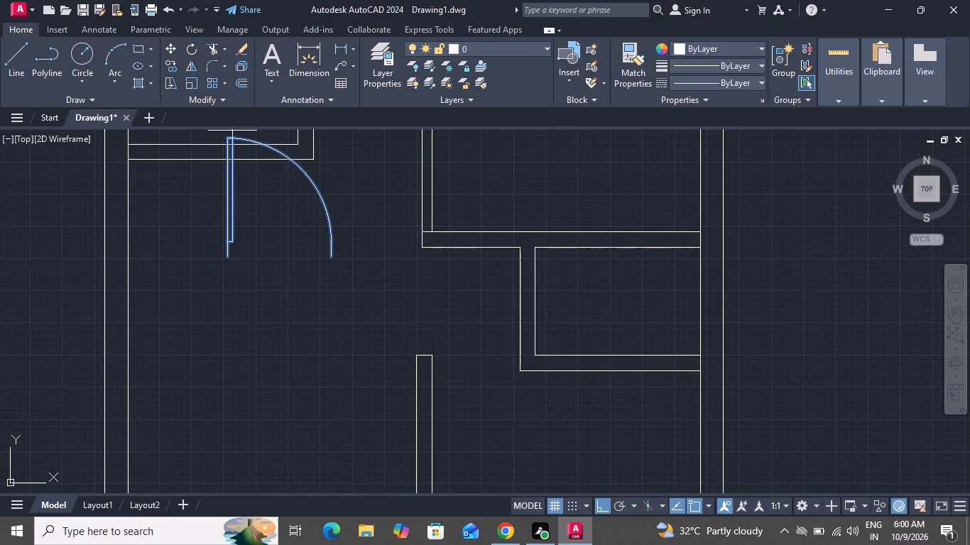
{"action": "left_click", "coordinate": [231, 254]}
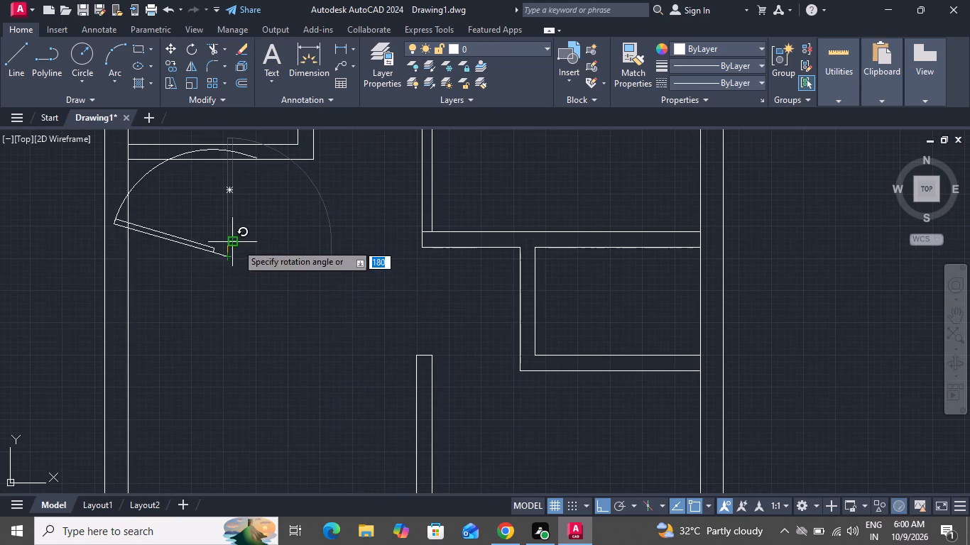
{"action": "left_click_drag", "start_coordinate": [159, 334], "coordinate": [174, 330]}
Move the rotated door horizontally by its hinge end into the opening beside the small room, just below the upper-right room's corner.
{"action": "left_click_drag", "start_coordinate": [352, 272], "coordinate": [339, 287]}
{"action": "left_click", "coordinate": [246, 368]}
{"action": "left_click", "coordinate": [174, 51]}
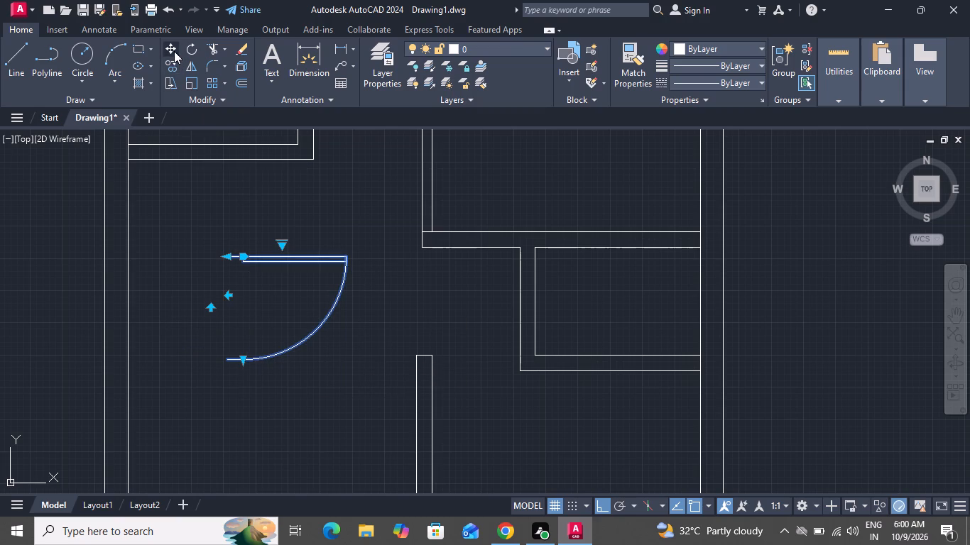
{"action": "left_click", "coordinate": [221, 251]}
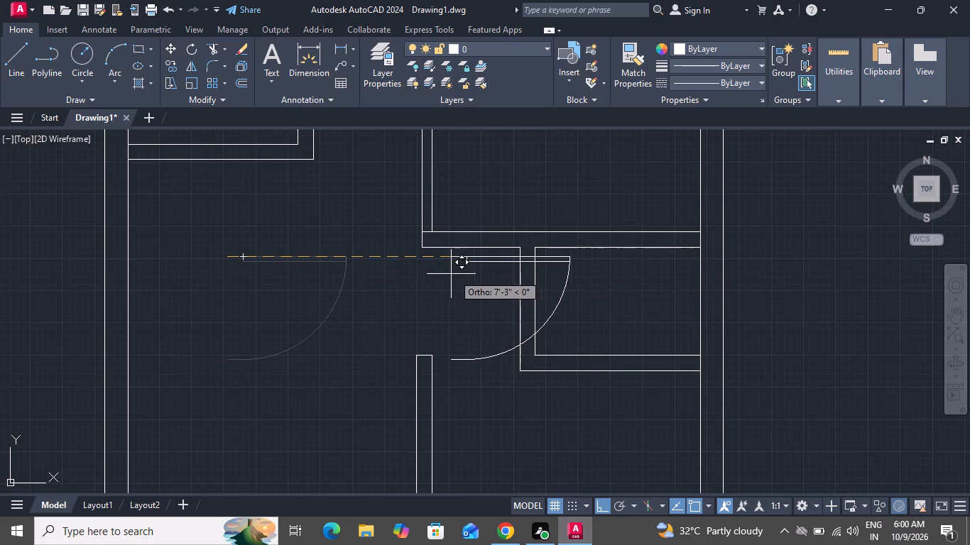
{"action": "scroll", "coordinate": [416, 258], "scroll_direction": "up", "scroll_amount": 2}
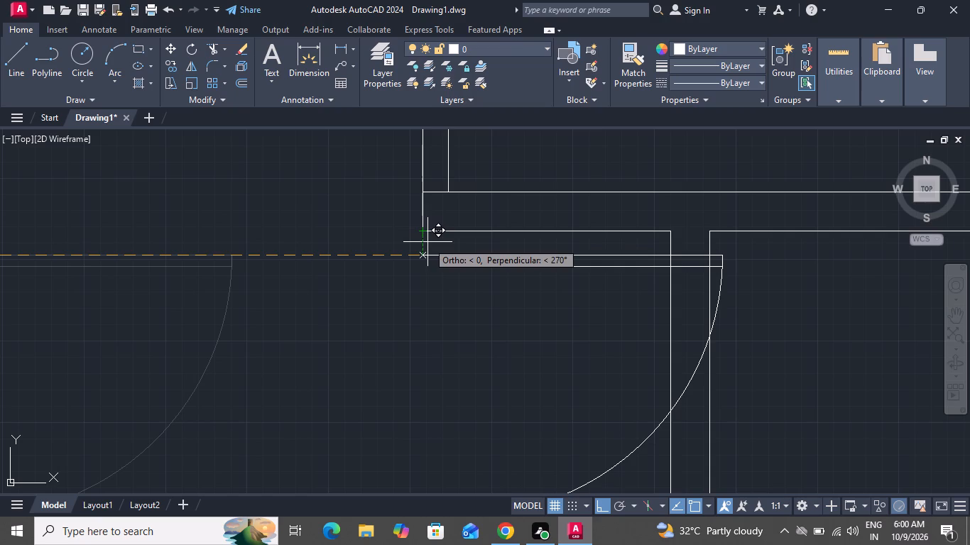
{"action": "scroll", "coordinate": [427, 242], "scroll_direction": "down", "scroll_amount": 1}
{"action": "left_click", "coordinate": [433, 244]}
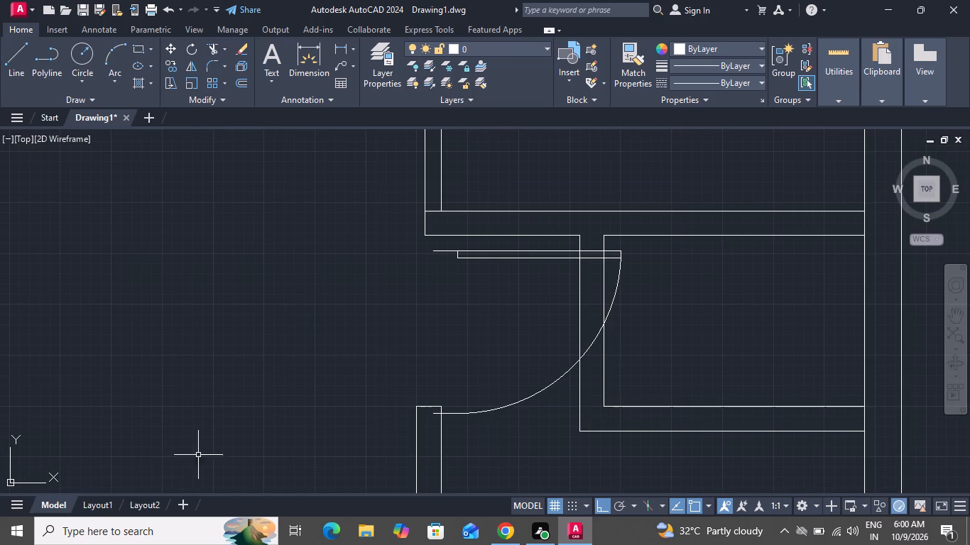
Move the door with Ortho off so its swing arc's end meets the upper-left corner of the partition below the opening.
{"action": "left_click", "coordinate": [521, 403]}
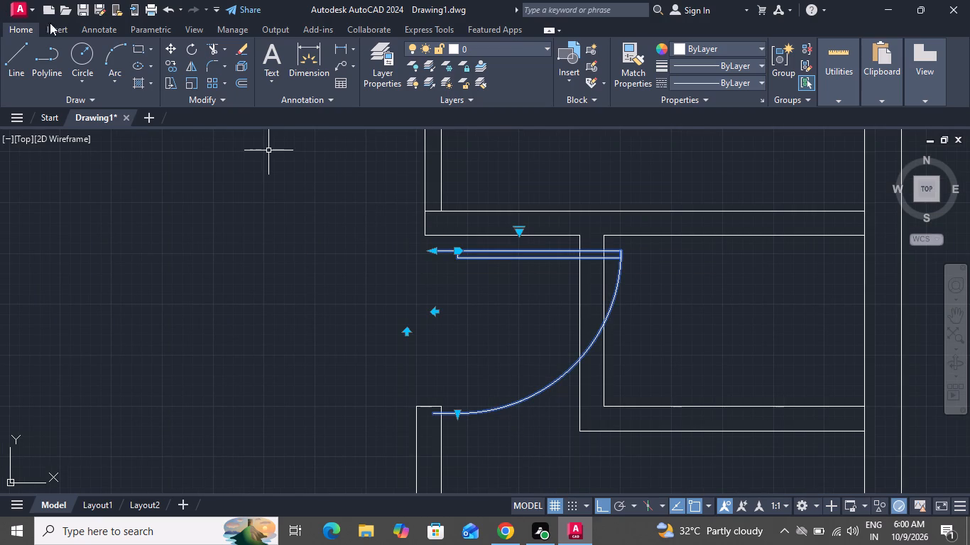
{"action": "left_click", "coordinate": [163, 47]}
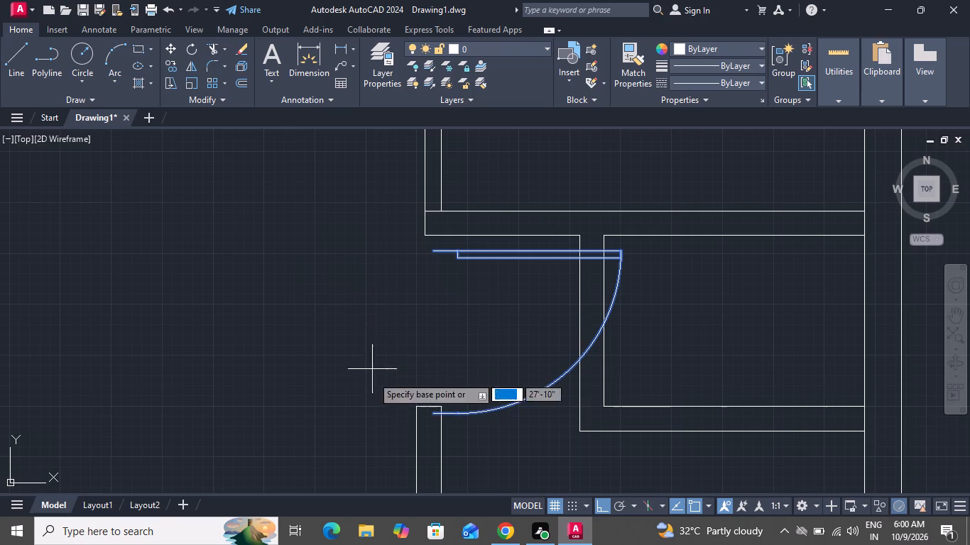
{"action": "left_click", "coordinate": [432, 412]}
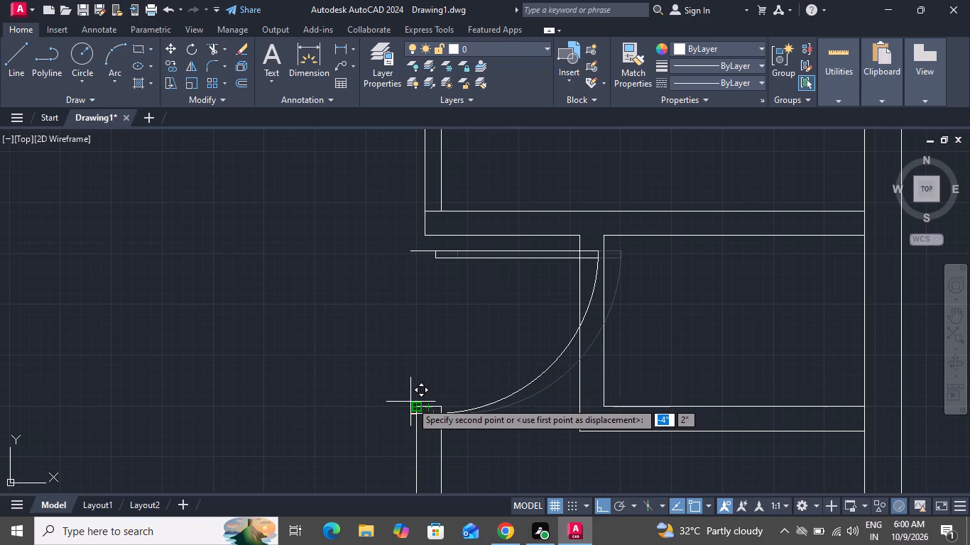
{"action": "scroll", "coordinate": [411, 409], "scroll_direction": "up", "scroll_amount": 2}
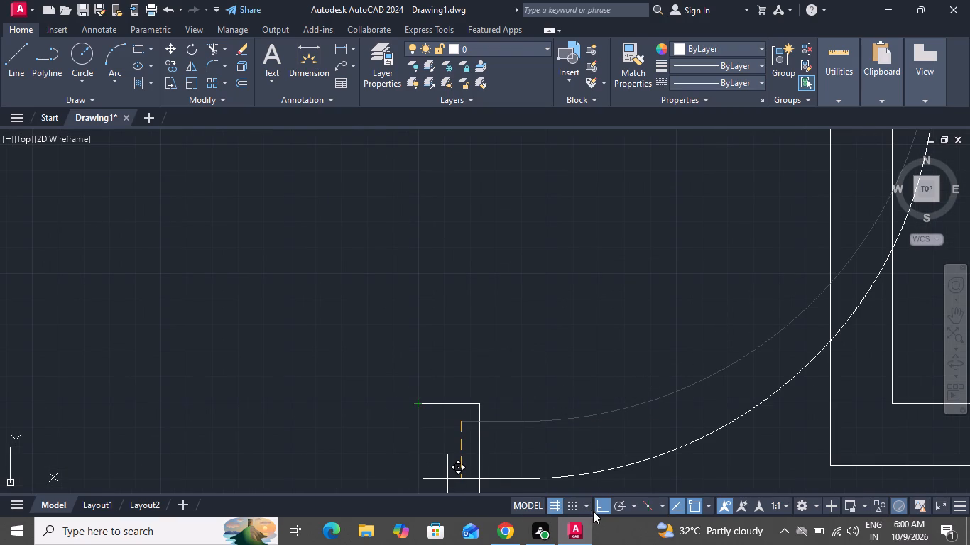
{"action": "left_click", "coordinate": [599, 510]}
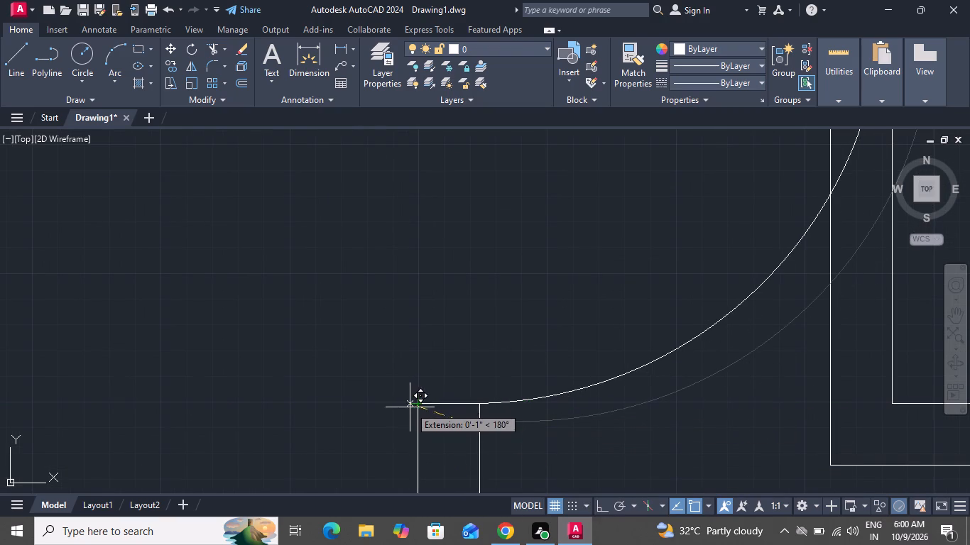
{"action": "left_click", "coordinate": [415, 404]}
{"action": "scroll", "coordinate": [415, 404], "scroll_direction": "down", "scroll_amount": 2}
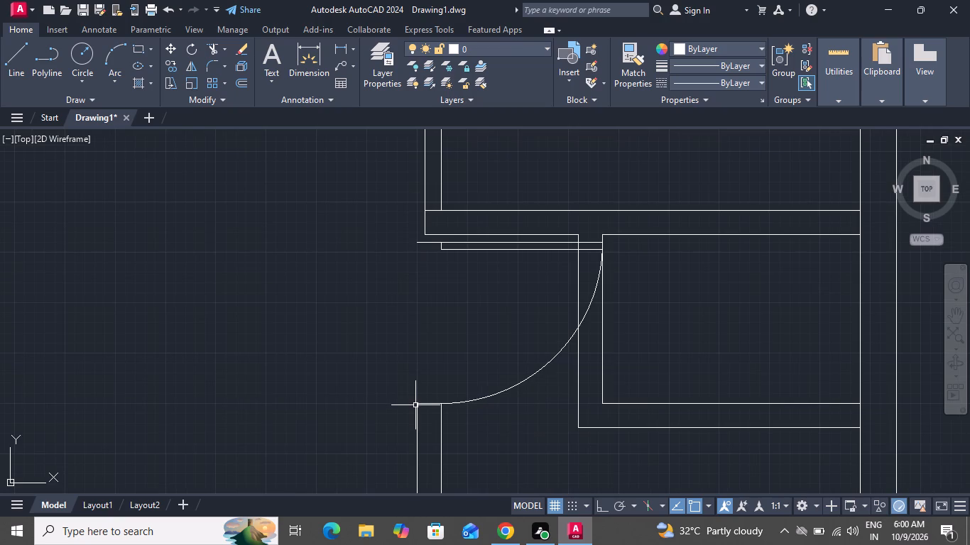
Scale the door down freehand about a point inside its swing, so that it clears the small room's left wall.
{"action": "scroll", "coordinate": [479, 257], "scroll_direction": "up", "scroll_amount": 1}
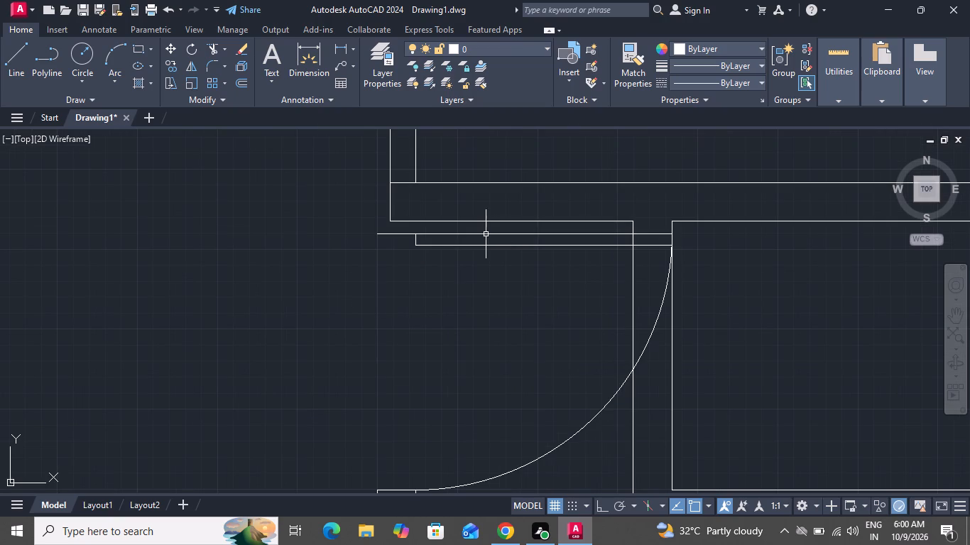
{"action": "left_click", "coordinate": [486, 234]}
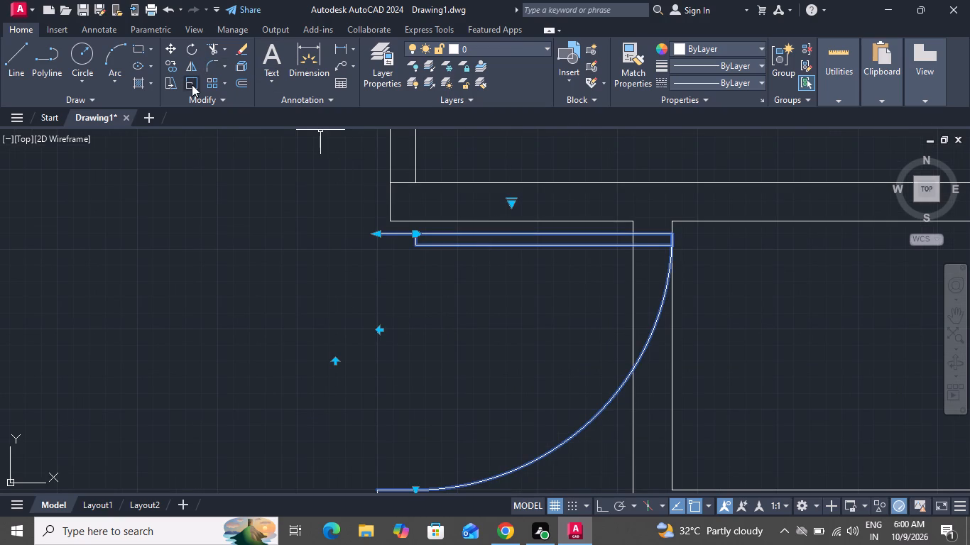
{"action": "left_click", "coordinate": [192, 84]}
{"action": "left_click", "coordinate": [469, 314]}
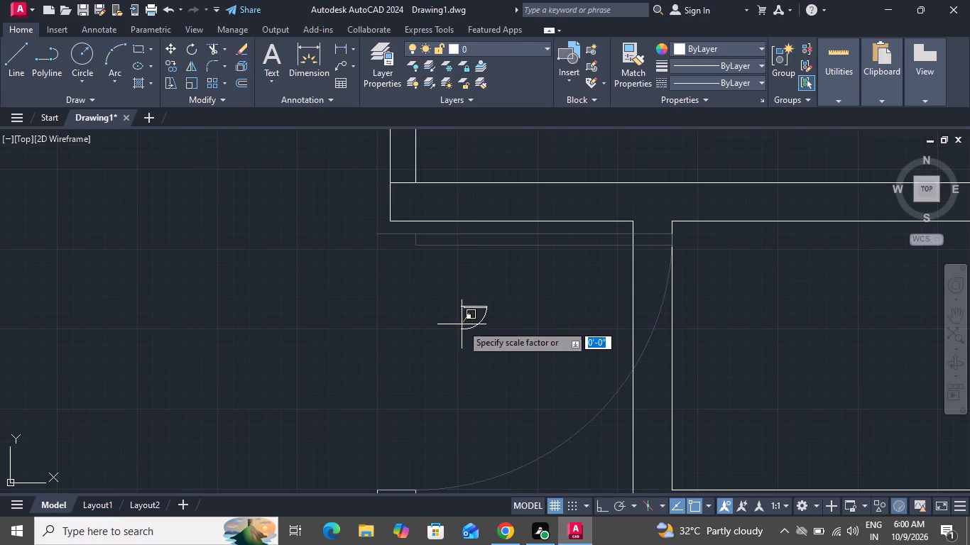
{"action": "left_click", "coordinate": [380, 382]}
{"action": "scroll", "coordinate": [394, 335], "scroll_direction": "down", "scroll_amount": 1}
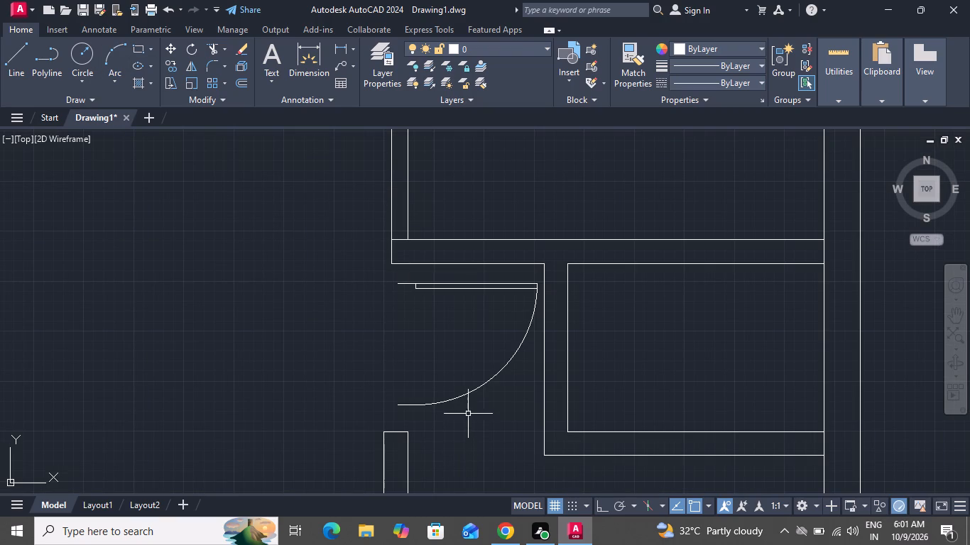
Move the scaled door so its arc's lower end sits on the upper-left corner of the partition below the opening.
{"action": "left_click", "coordinate": [462, 396]}
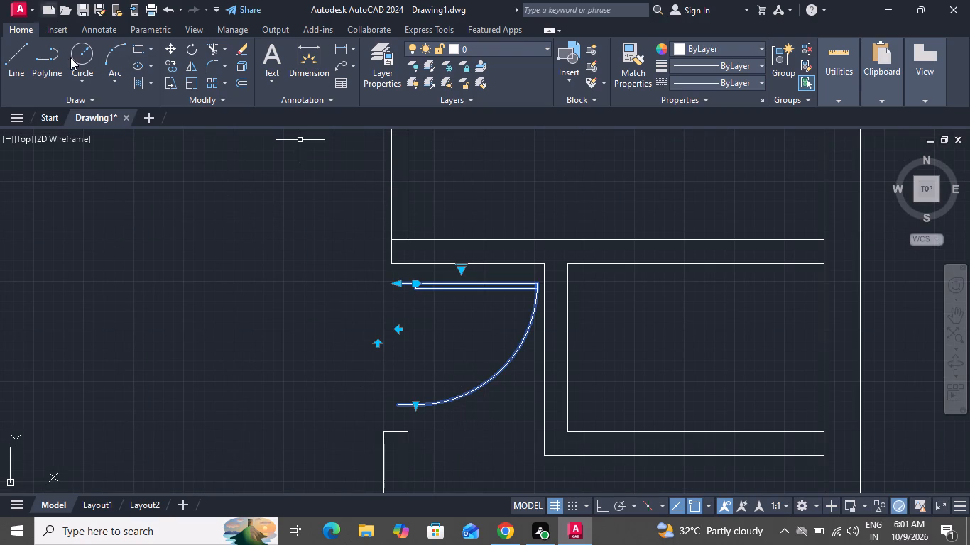
{"action": "left_click", "coordinate": [172, 49]}
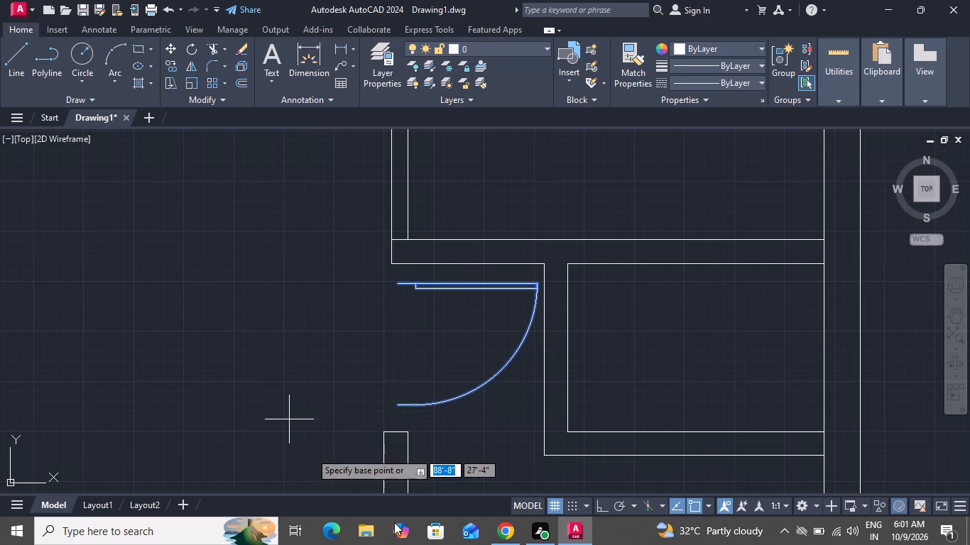
{"action": "left_click", "coordinate": [399, 404]}
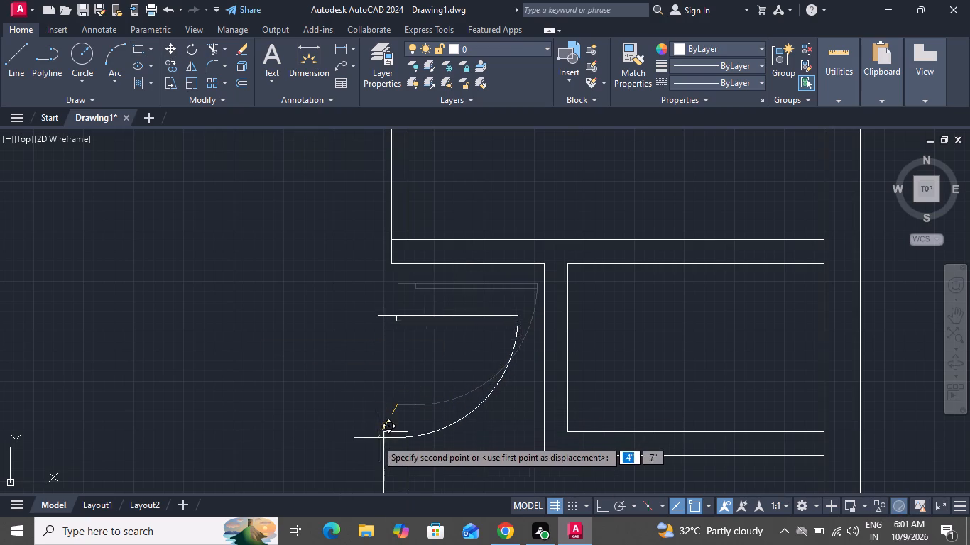
{"action": "left_click", "coordinate": [385, 433]}
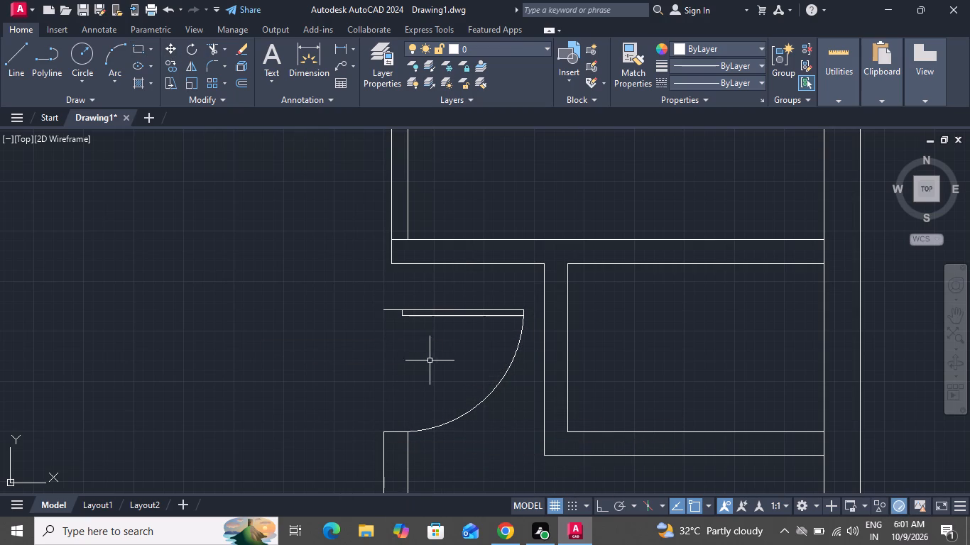
Extend both vertical partition lines above the opening down to the door leaf.
{"action": "key", "text": "e"}
{"action": "key", "text": "x"}
{"action": "key", "text": "space"}
{"action": "key", "text": "space"}
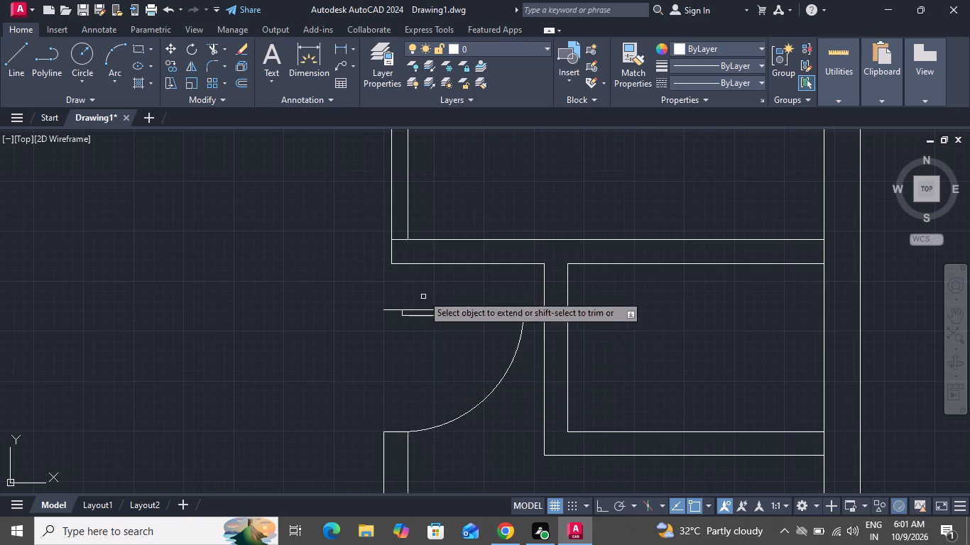
{"action": "left_click", "coordinate": [407, 225]}
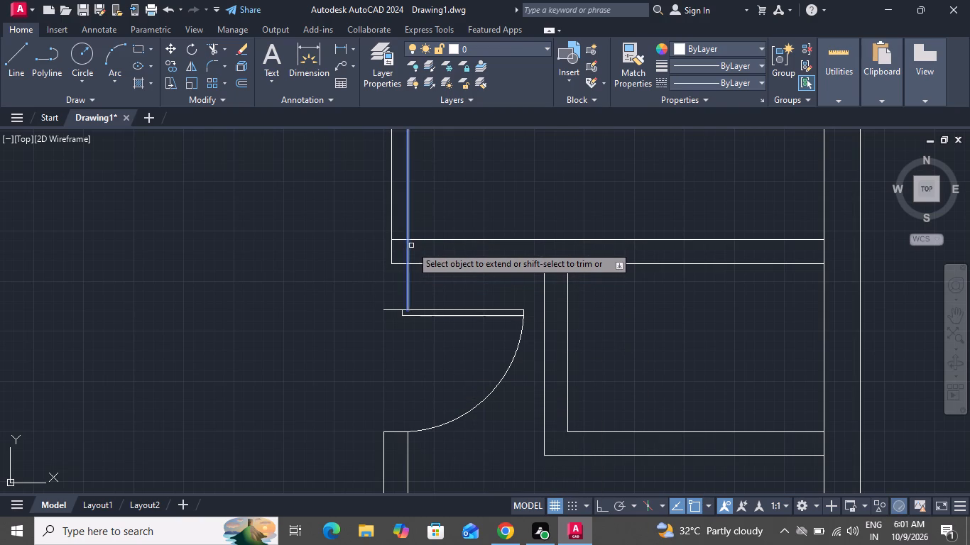
{"action": "left_click", "coordinate": [408, 249]}
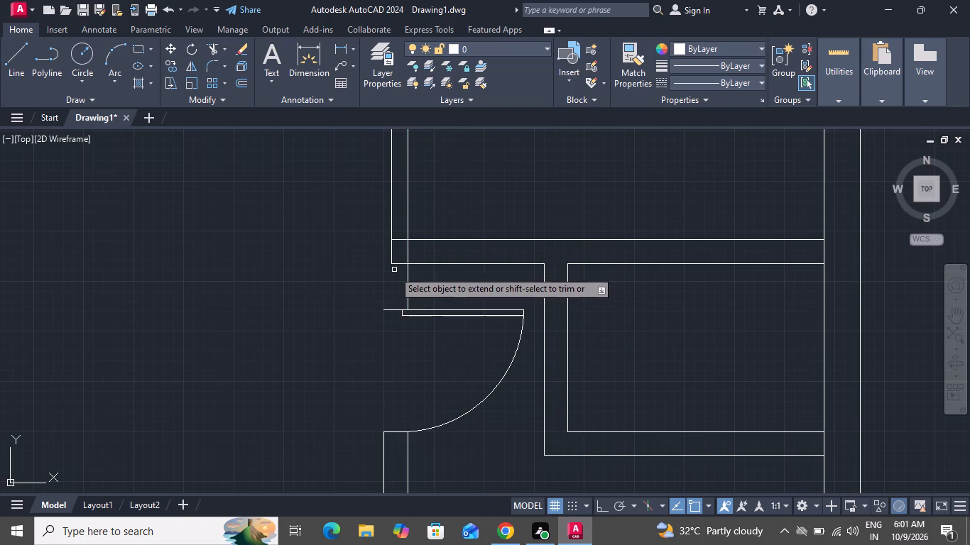
{"action": "left_click", "coordinate": [393, 256]}
{"action": "scroll", "coordinate": [380, 355], "scroll_direction": "up", "scroll_amount": 1}
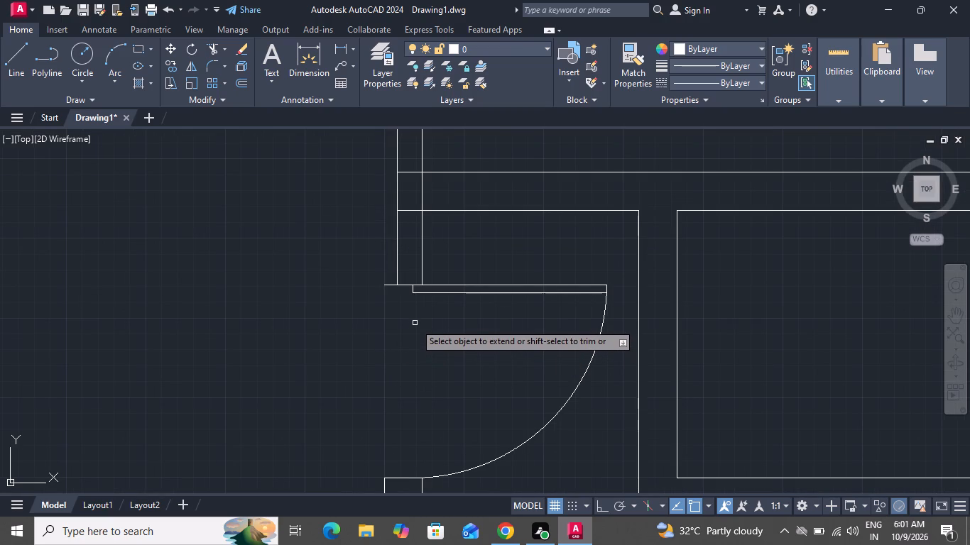
{"action": "key", "text": "Escape"}
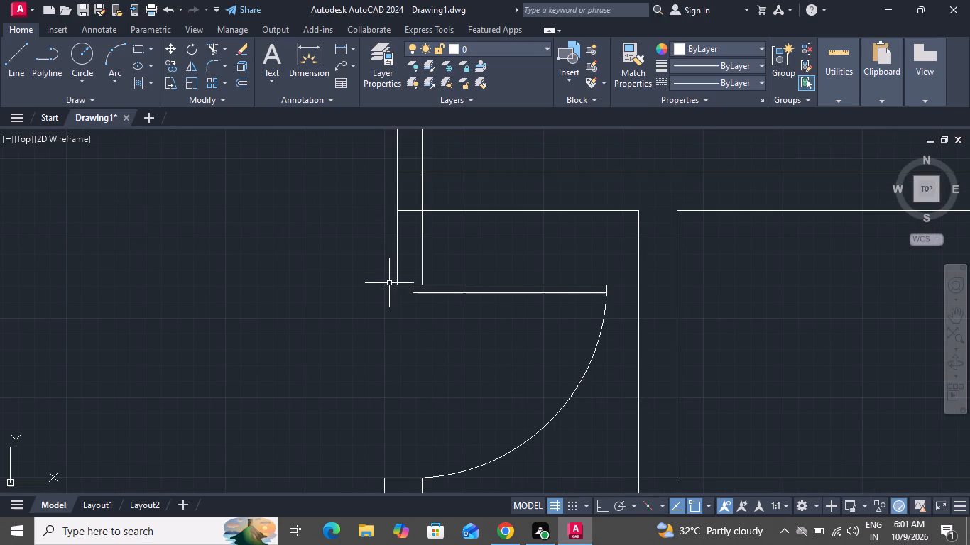
Move the door by its leaf's hinge end onto the lower end of the extended left partition line.
{"action": "left_click", "coordinate": [389, 284]}
{"action": "left_click", "coordinate": [164, 50]}
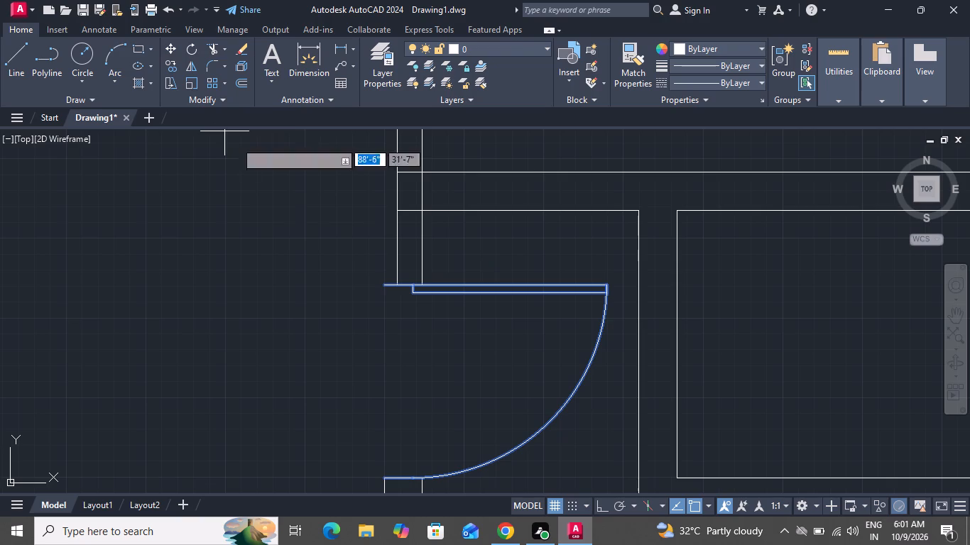
{"action": "left_click", "coordinate": [386, 288]}
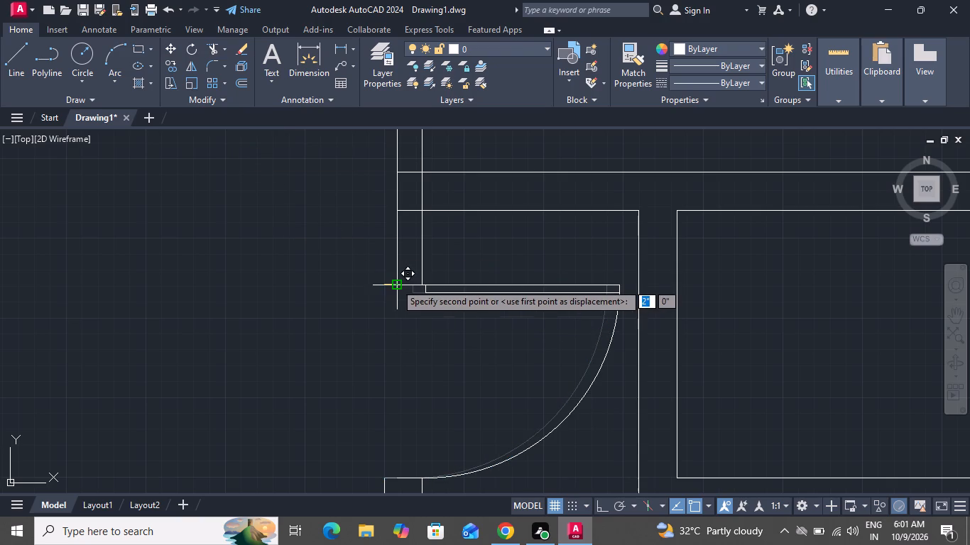
{"action": "left_click", "coordinate": [396, 283]}
{"action": "scroll", "coordinate": [391, 318], "scroll_direction": "down", "scroll_amount": 1}
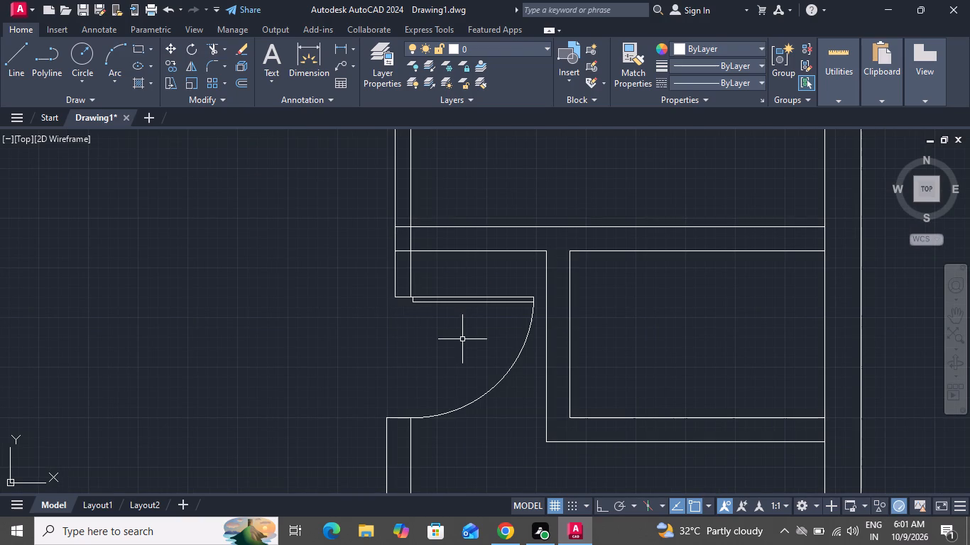
Scale the door down freehand about its leaf's hinge corner, so that its swing stops short of the lower partition.
{"action": "left_click", "coordinate": [472, 299]}
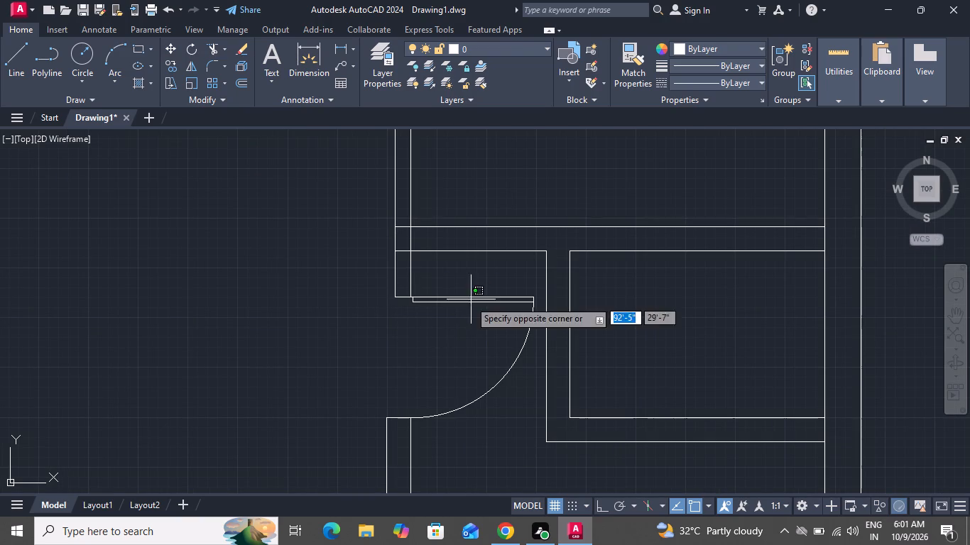
{"action": "left_click", "coordinate": [432, 297]}
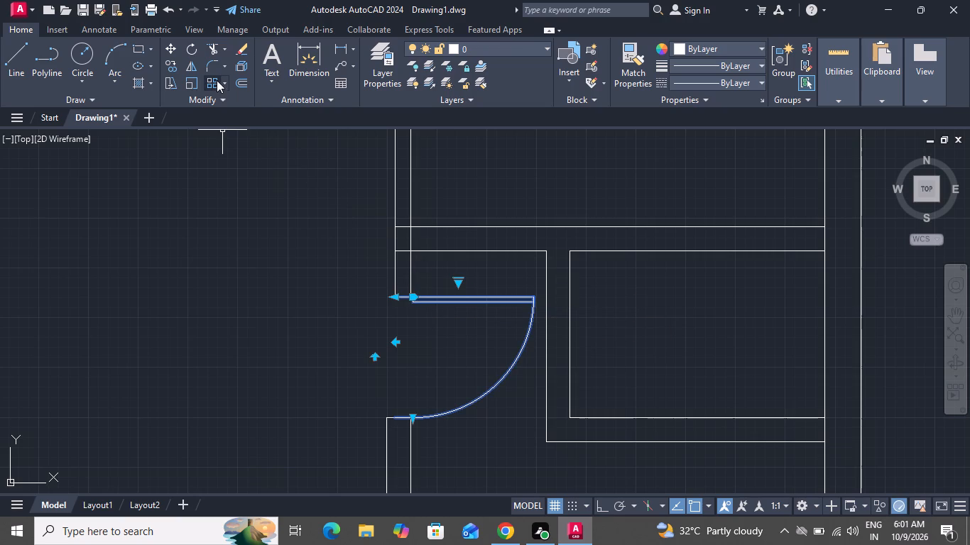
{"action": "left_click", "coordinate": [186, 81]}
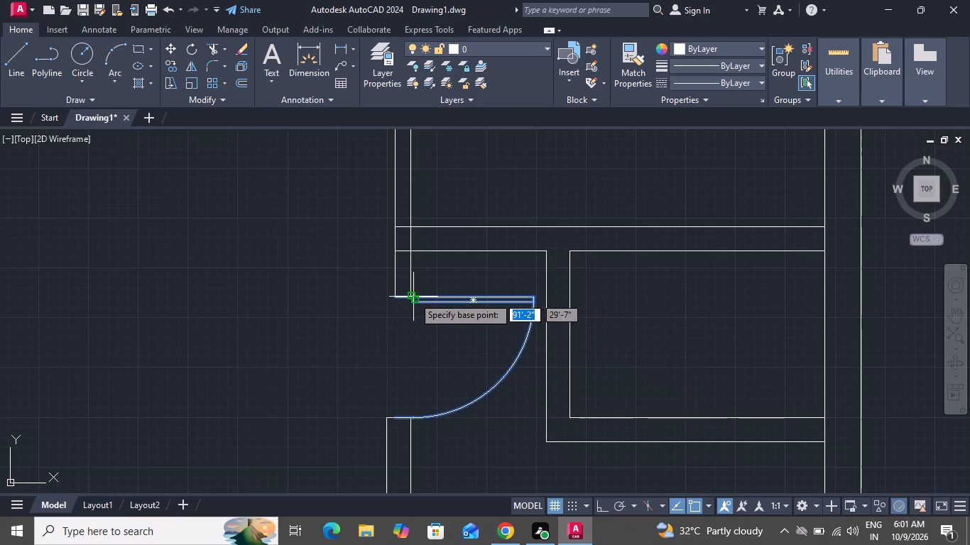
{"action": "left_click", "coordinate": [413, 302]}
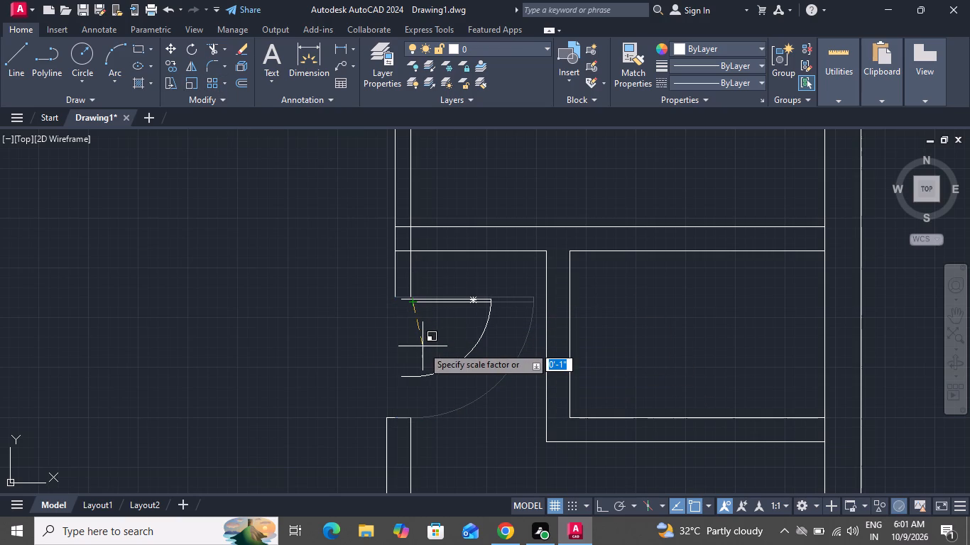
{"action": "left_click", "coordinate": [434, 346]}
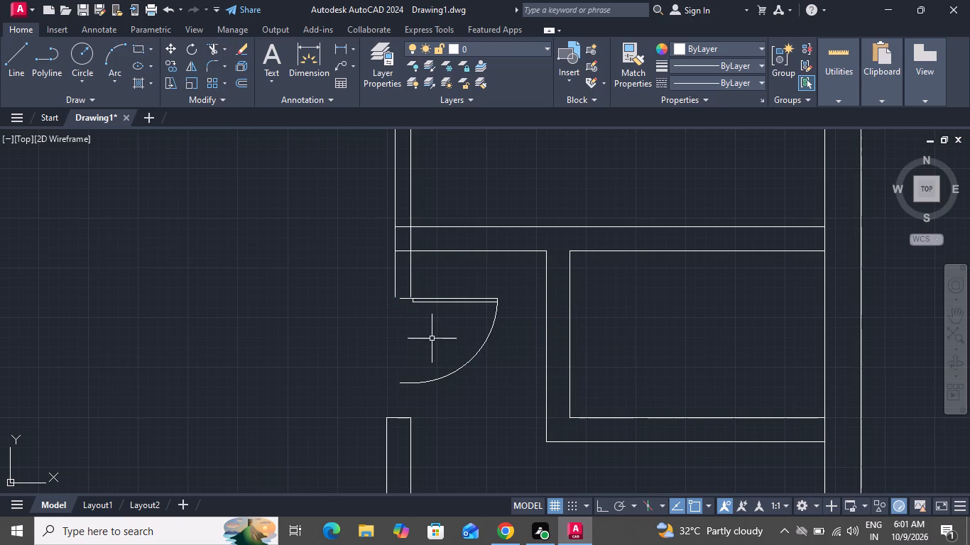
Scale the reduced door up slightly freehand about the same hinge corner, keeping its arc above the lower partition.
{"action": "left_click", "coordinate": [435, 302]}
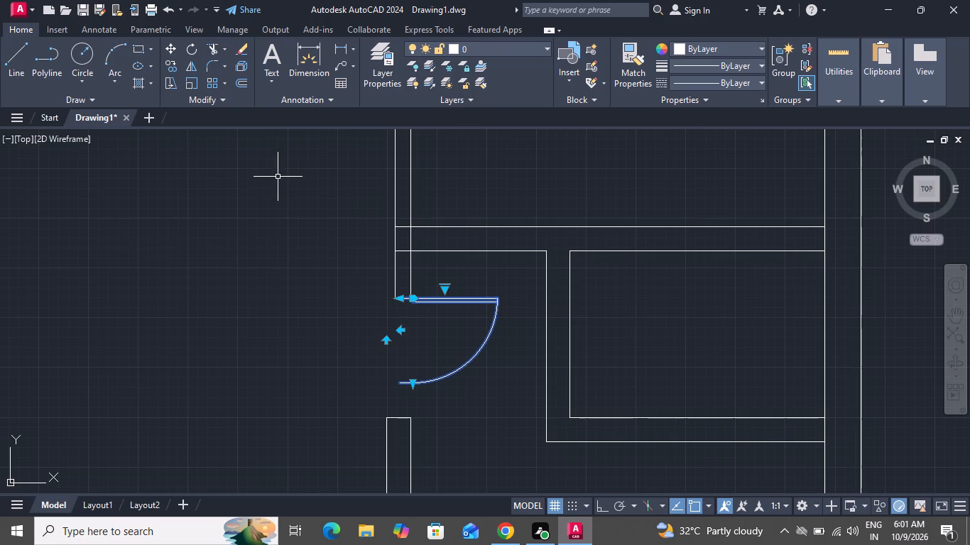
{"action": "left_click", "coordinate": [187, 82]}
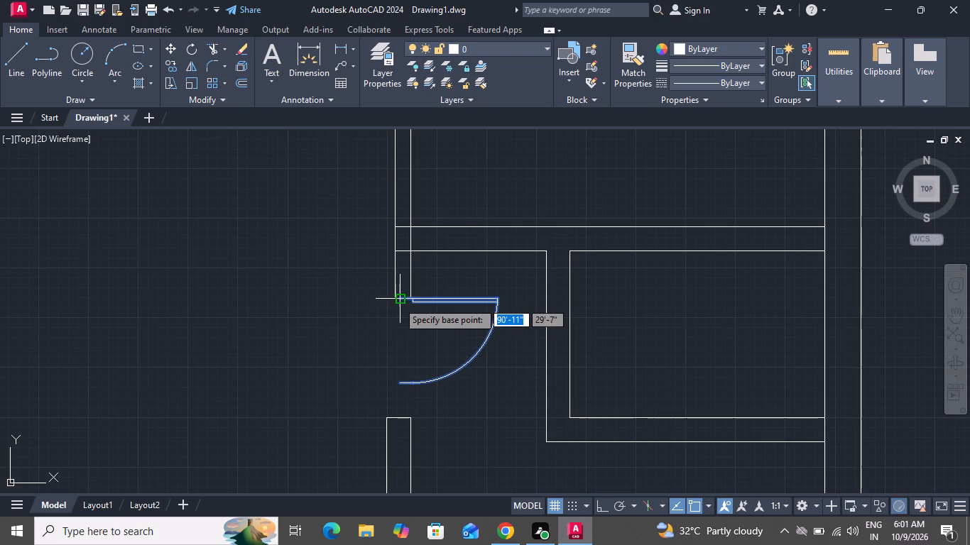
{"action": "left_click", "coordinate": [420, 303]}
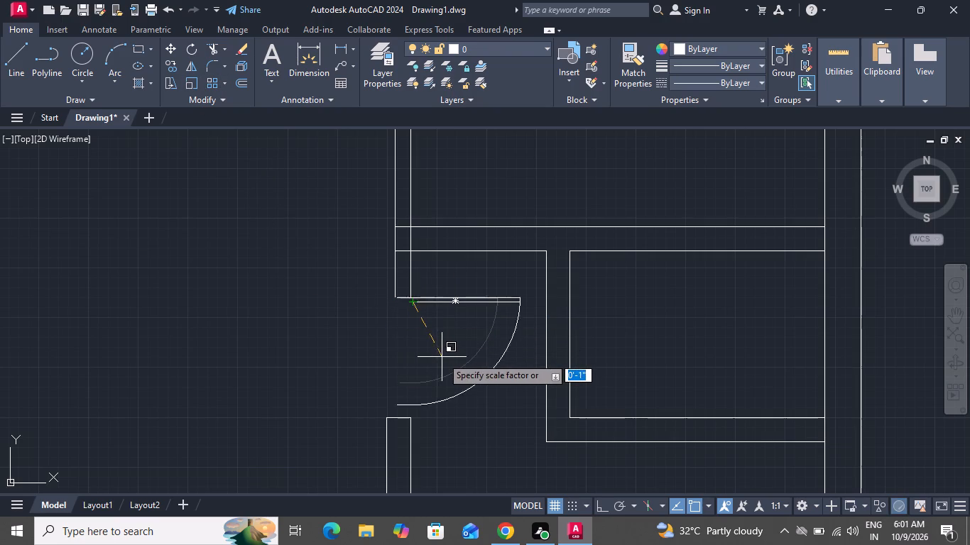
{"action": "left_click", "coordinate": [430, 357]}
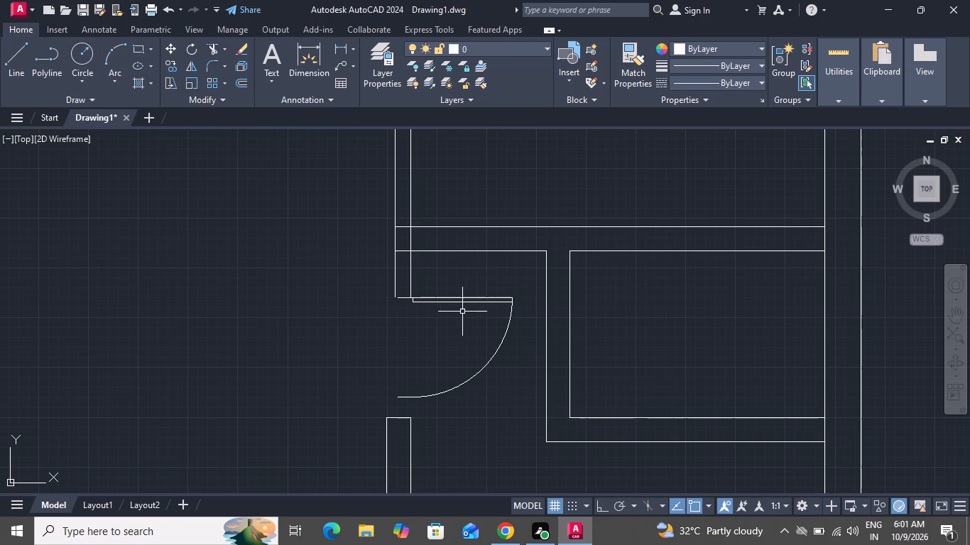
Move the door by the outer end of its upper frame line onto the lower end of the left partition line.
{"action": "left_click", "coordinate": [469, 289]}
{"action": "left_click", "coordinate": [441, 350]}
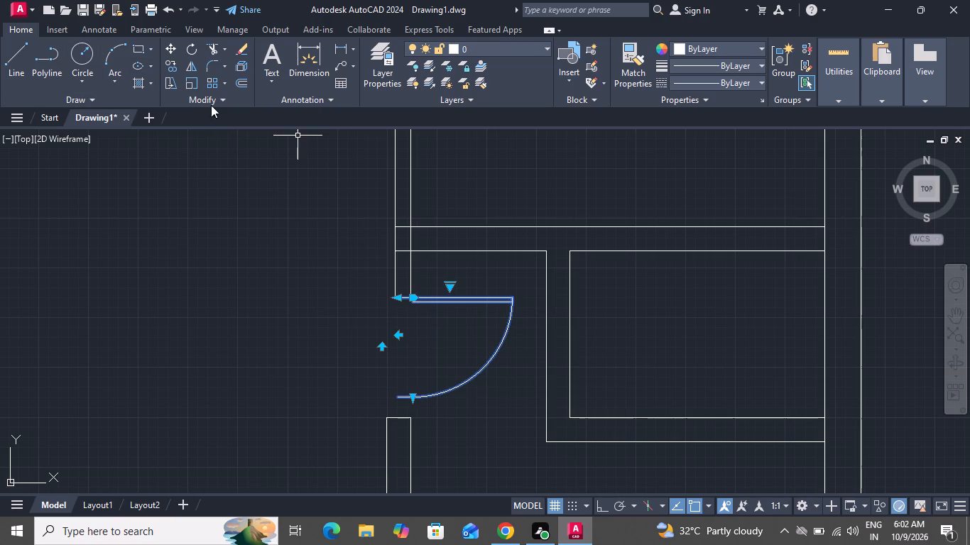
{"action": "left_click", "coordinate": [171, 51]}
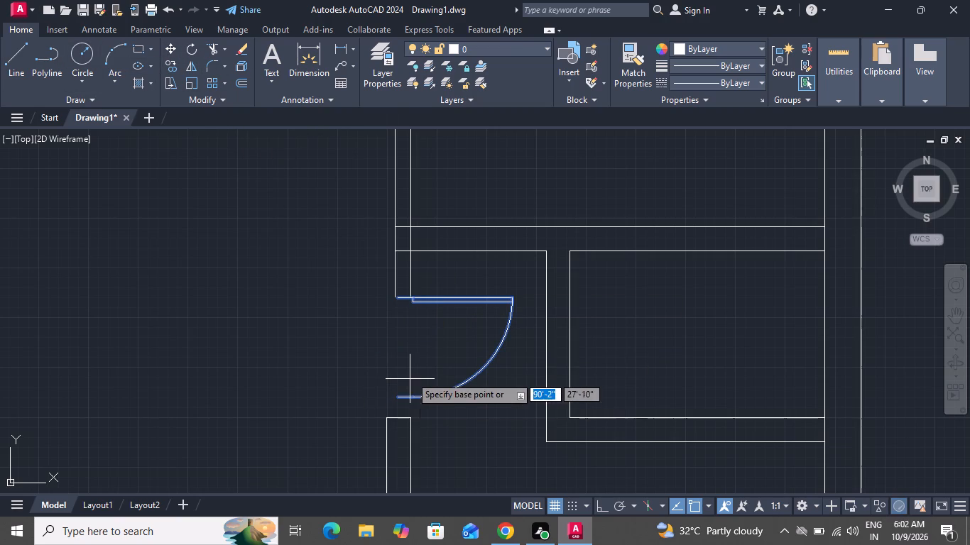
{"action": "scroll", "coordinate": [413, 366], "scroll_direction": "up", "scroll_amount": 1}
{"action": "scroll", "coordinate": [388, 252], "scroll_direction": "up", "scroll_amount": 1}
{"action": "scroll", "coordinate": [388, 252], "scroll_direction": "down", "scroll_amount": 1}
{"action": "scroll", "coordinate": [388, 252], "scroll_direction": "up", "scroll_amount": 1}
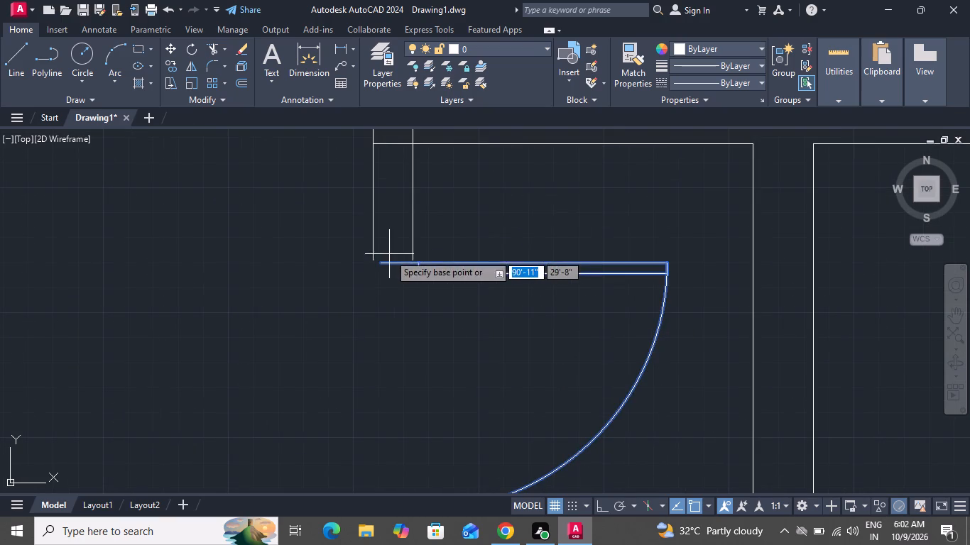
{"action": "left_click", "coordinate": [388, 263]}
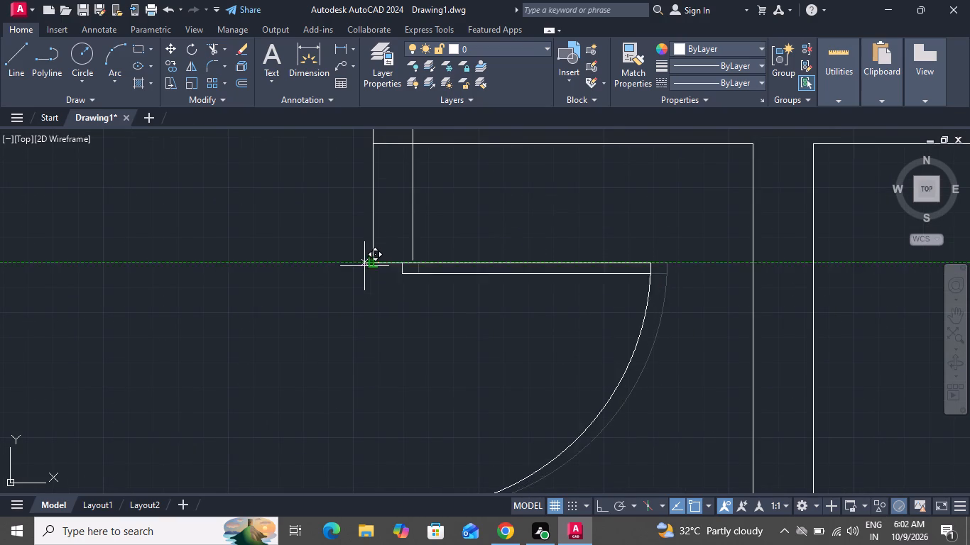
{"action": "scroll", "coordinate": [377, 254], "scroll_direction": "up", "scroll_amount": 3}
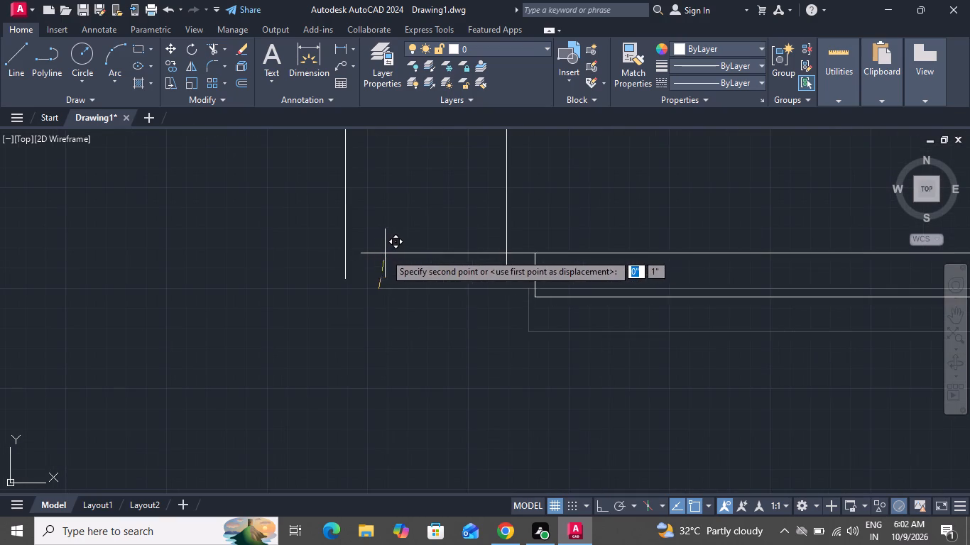
{"action": "left_click", "coordinate": [349, 279]}
Extend the right line of the partition below the opening up to the lower end of the door's arc.
{"action": "scroll", "coordinate": [371, 328], "scroll_direction": "up", "scroll_amount": 1}
{"action": "scroll", "coordinate": [372, 326], "scroll_direction": "down", "scroll_amount": 3}
{"action": "scroll", "coordinate": [408, 353], "scroll_direction": "up", "scroll_amount": 1}
{"action": "scroll", "coordinate": [410, 353], "scroll_direction": "down", "scroll_amount": 3}
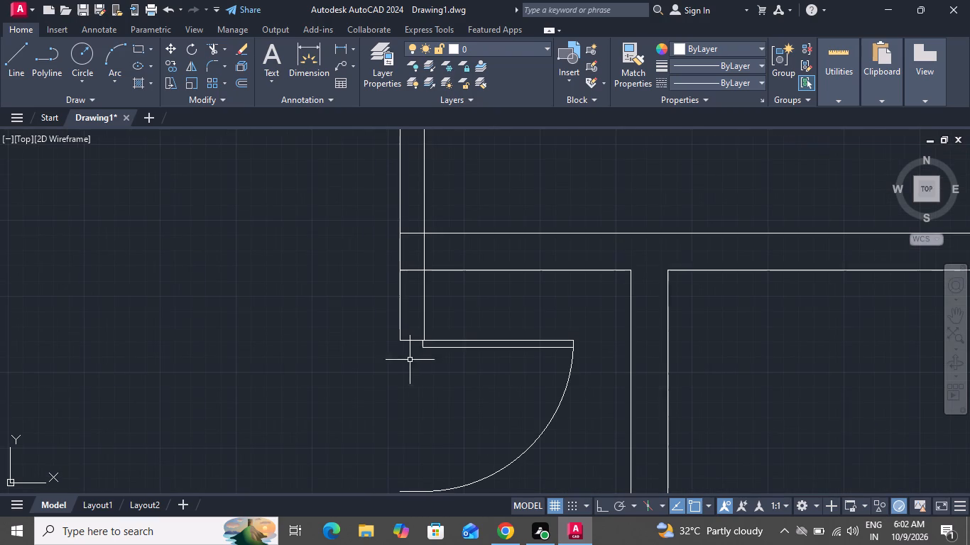
{"action": "scroll", "coordinate": [452, 351], "scroll_direction": "up", "scroll_amount": 1}
{"action": "scroll", "coordinate": [453, 351], "scroll_direction": "down", "scroll_amount": 1}
{"action": "scroll", "coordinate": [511, 341], "scroll_direction": "down", "scroll_amount": 2}
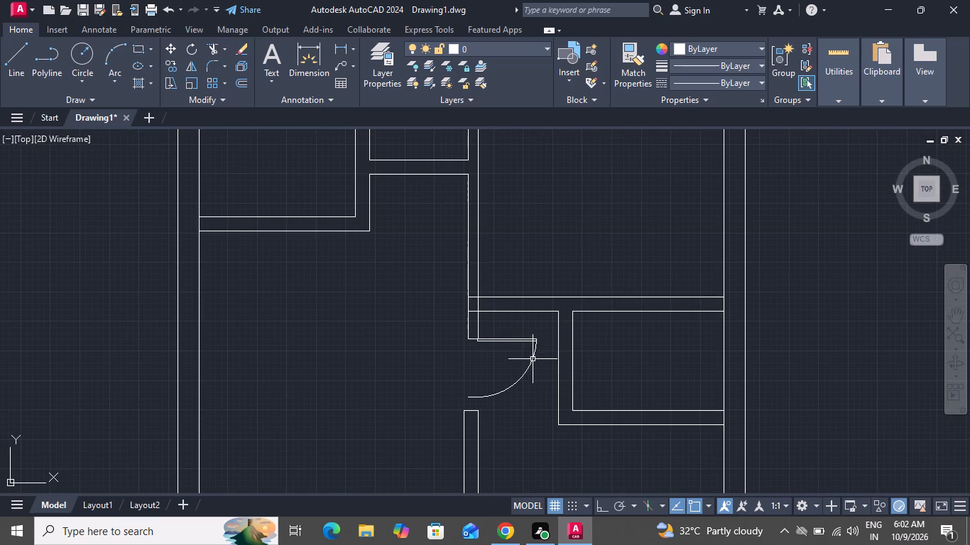
{"action": "key", "text": "e"}
{"action": "key", "text": "x"}
{"action": "key", "text": "space"}
{"action": "key", "text": "space"}
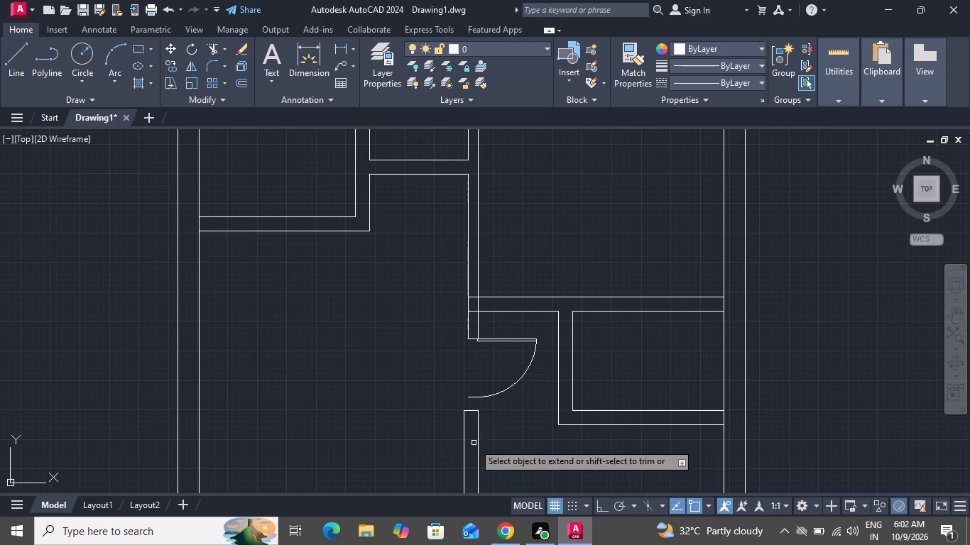
{"action": "scroll", "coordinate": [474, 407], "scroll_direction": "up", "scroll_amount": 2}
{"action": "left_click", "coordinate": [476, 433]}
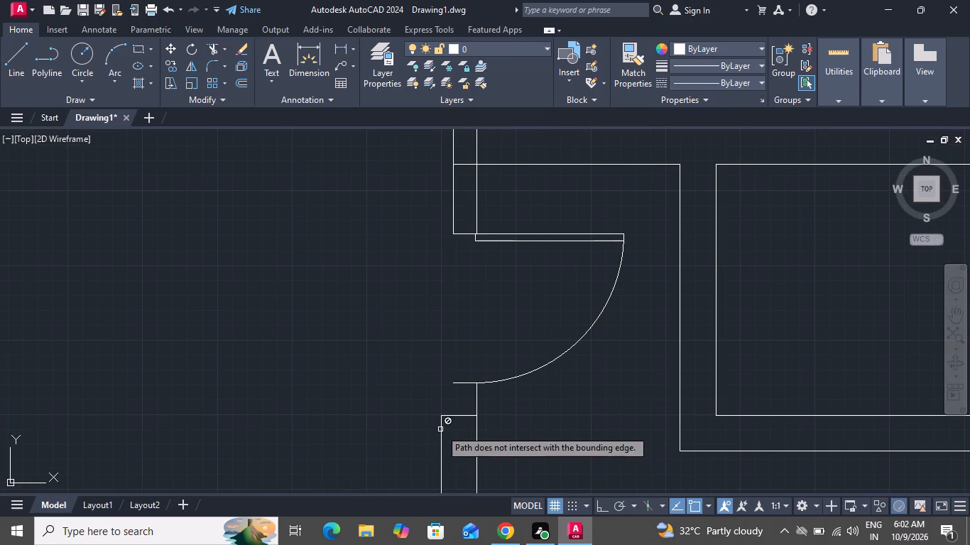
{"action": "key", "text": "Escape"}
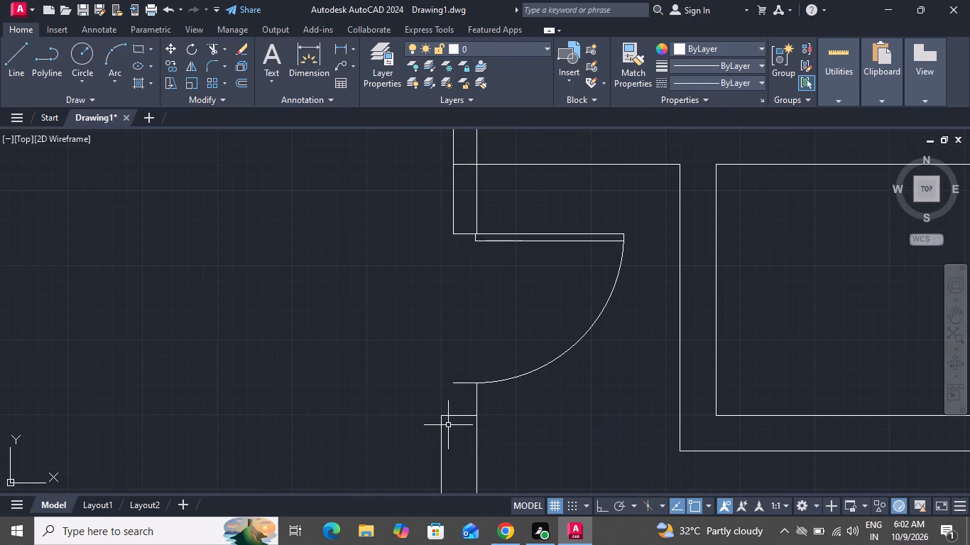
Draw a vertical line about 5" long from the lower partition's upper-left corner up to the level of the arc's end.
{"action": "left_click", "coordinate": [23, 51]}
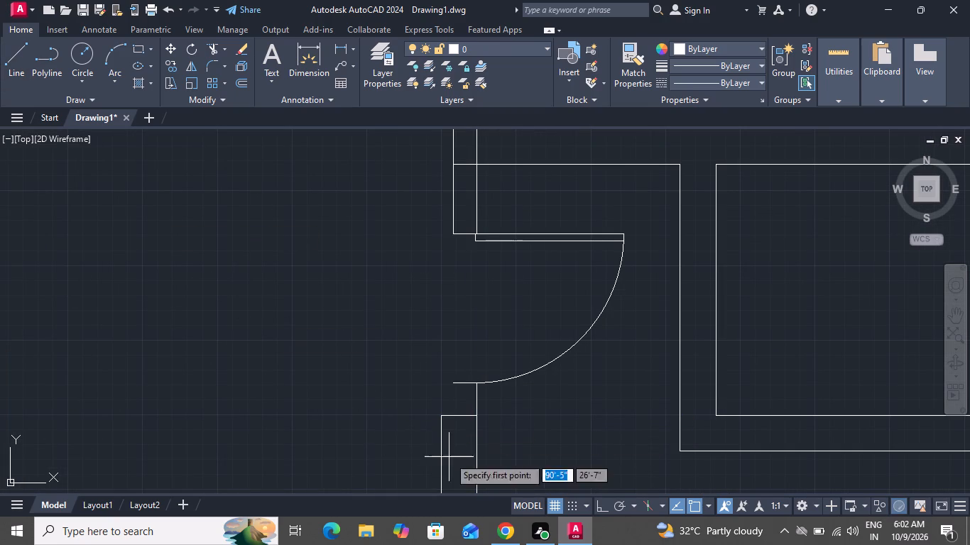
{"action": "left_click", "coordinate": [441, 416]}
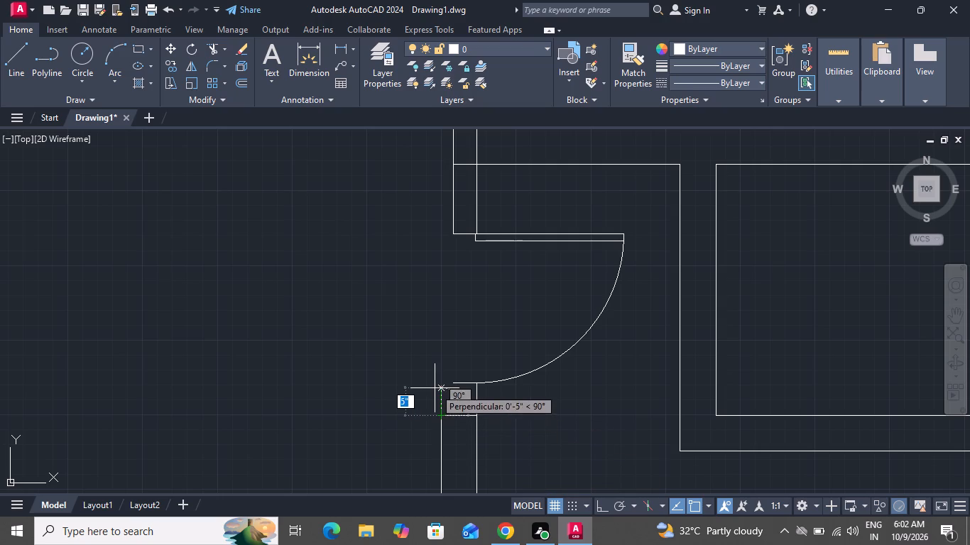
{"action": "left_click", "coordinate": [437, 382]}
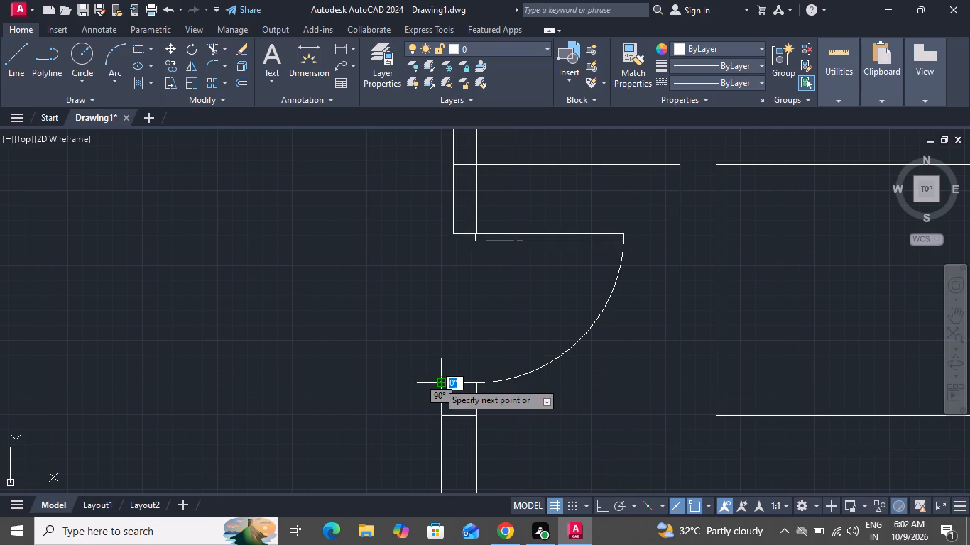
{"action": "left_click", "coordinate": [446, 382]}
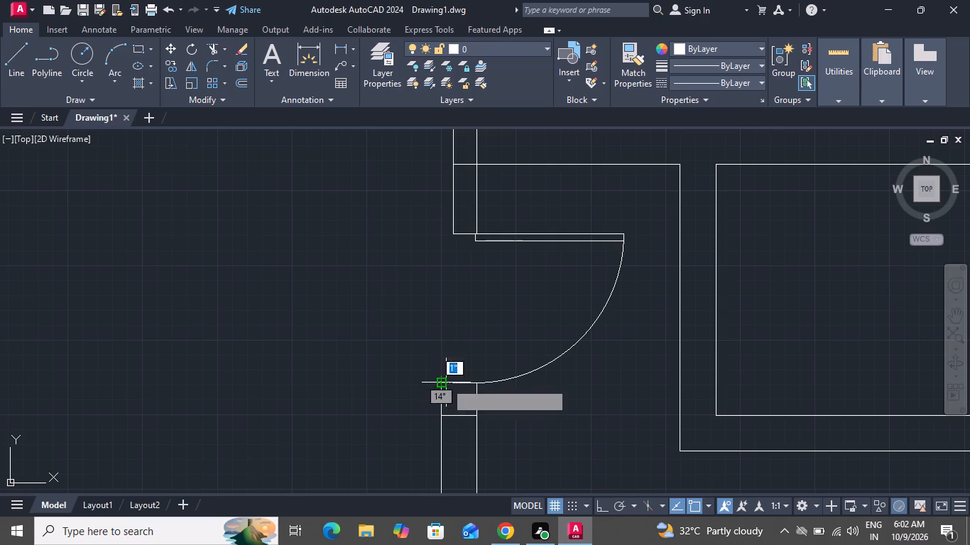
{"action": "right_click", "coordinate": [446, 382]}
{"action": "left_click", "coordinate": [461, 240]}
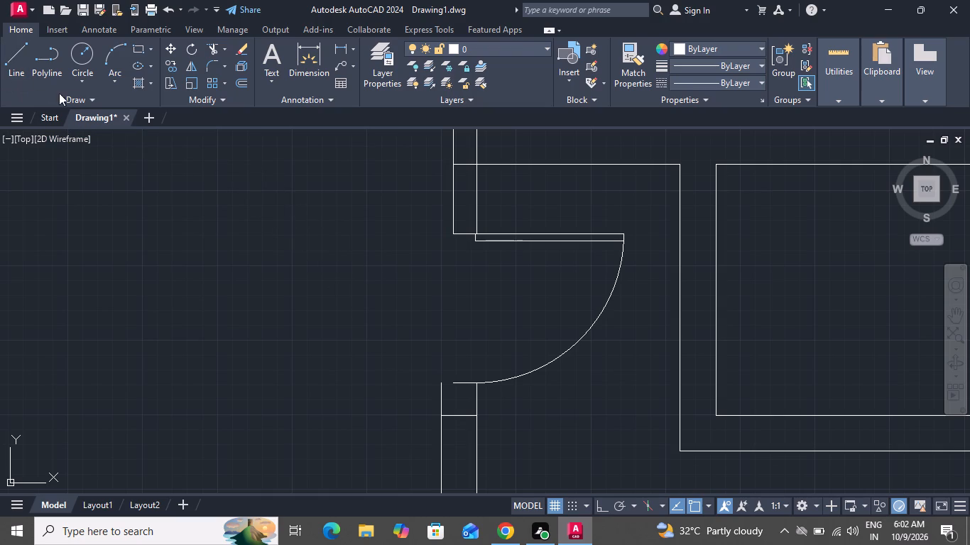
Draw a horizontal line about 2" long from the door's lower frame end to the top of the new vertical line.
{"action": "left_click", "coordinate": [19, 60]}
{"action": "scroll", "coordinate": [396, 409], "scroll_direction": "up", "scroll_amount": 3}
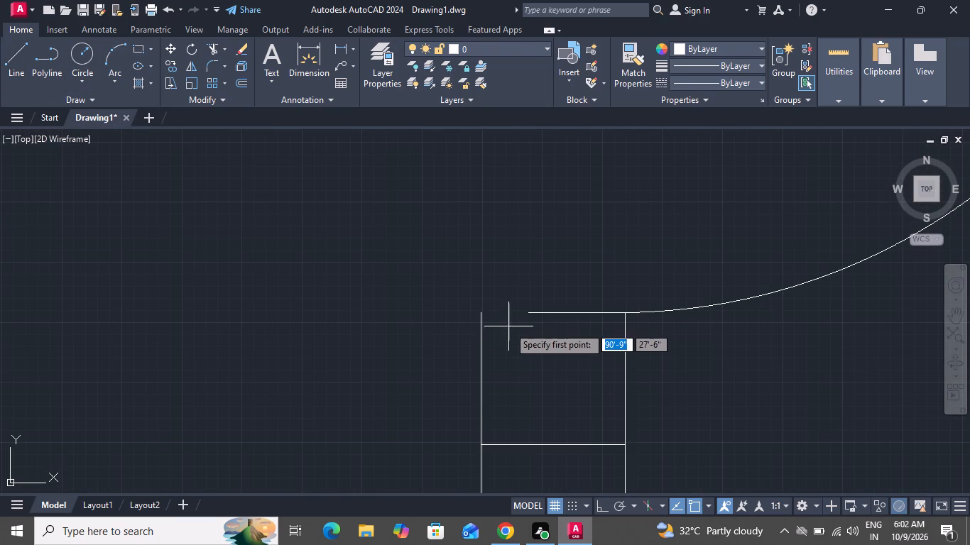
{"action": "left_click", "coordinate": [528, 315]}
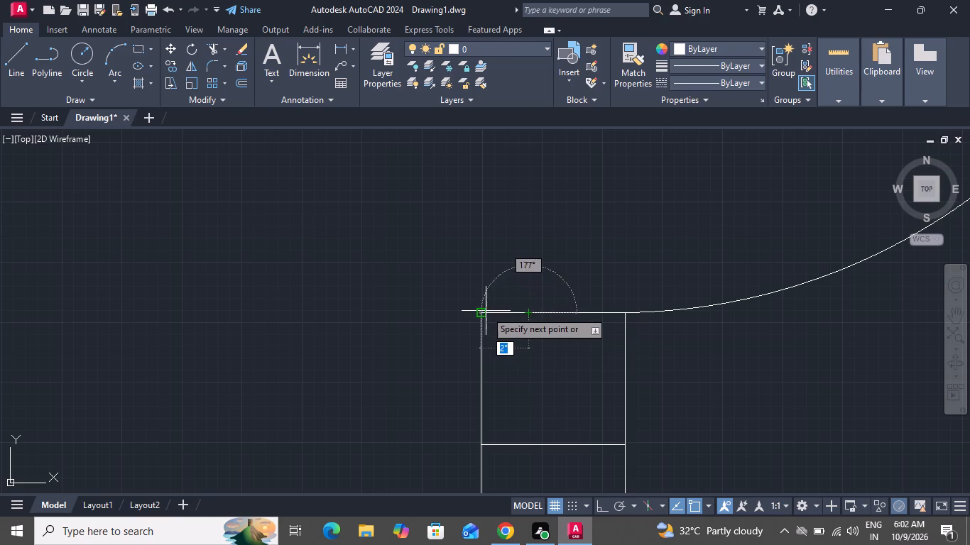
{"action": "left_click", "coordinate": [479, 309]}
{"action": "right_click", "coordinate": [479, 309]}
{"action": "left_click", "coordinate": [491, 326]}
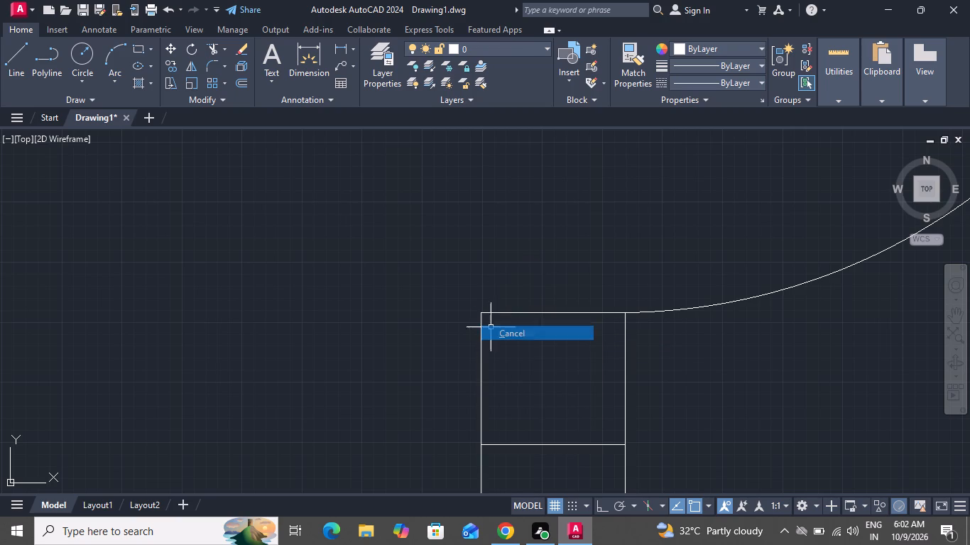
Trim away the old horizontal end line across the partition just below the door.
{"action": "key", "text": "t"}
{"action": "key", "text": "r"}
{"action": "key", "text": "space"}
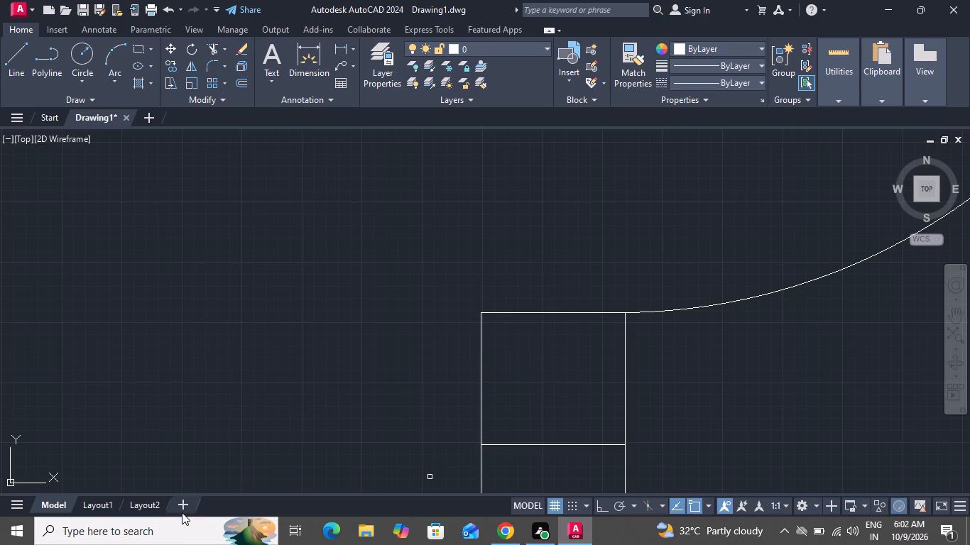
{"action": "key", "text": "space"}
{"action": "left_click", "coordinate": [560, 417]}
{"action": "left_click", "coordinate": [550, 473]}
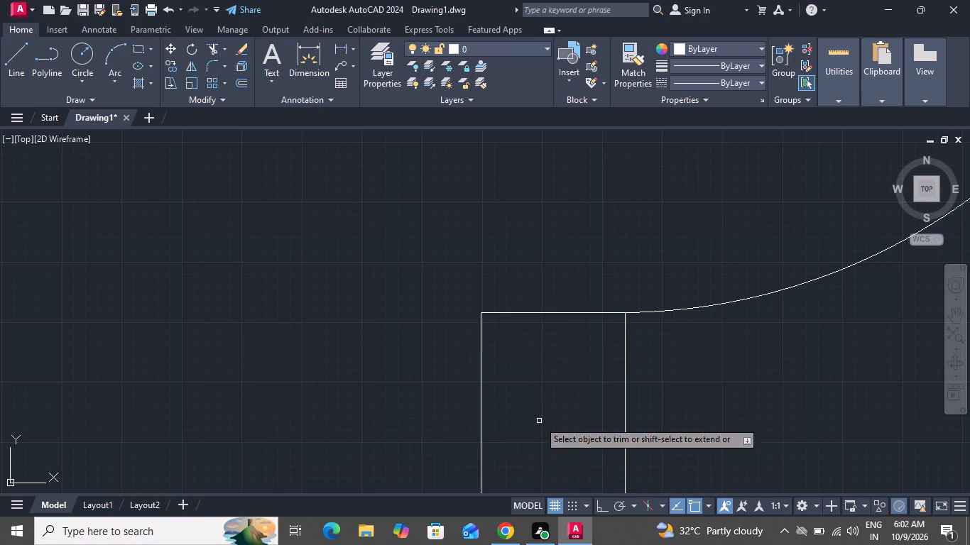
Trim the overlapping horizontal and vertical line segments where the partition above the door meets the horizontal partition, leaving an open wall junction.
{"action": "scroll", "coordinate": [499, 339], "scroll_direction": "down", "scroll_amount": 4}
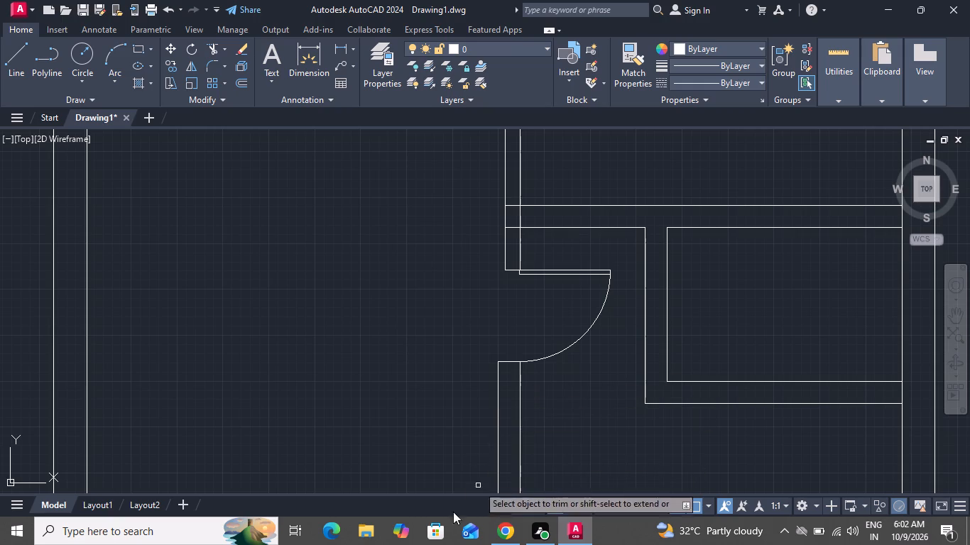
{"action": "scroll", "coordinate": [501, 224], "scroll_direction": "up", "scroll_amount": 3}
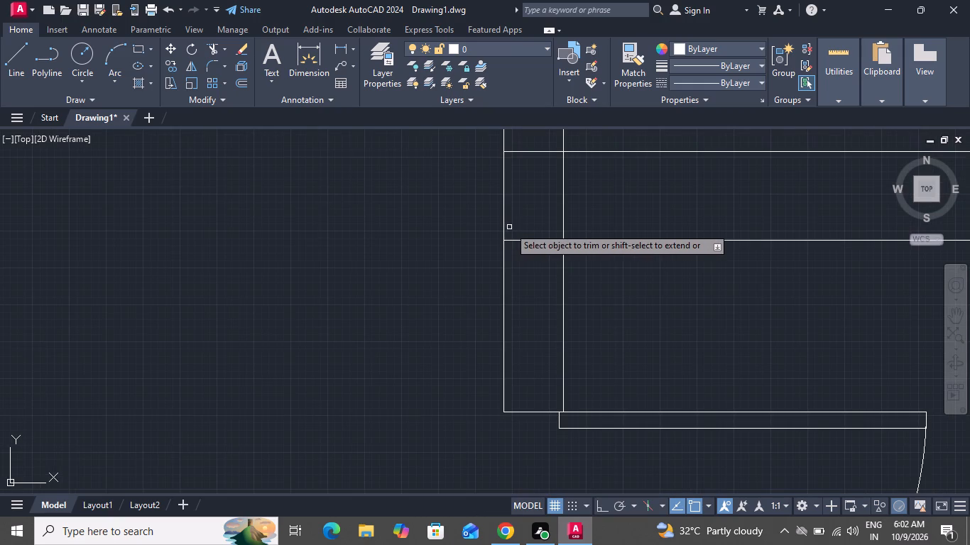
{"action": "scroll", "coordinate": [509, 228], "scroll_direction": "down", "scroll_amount": 2}
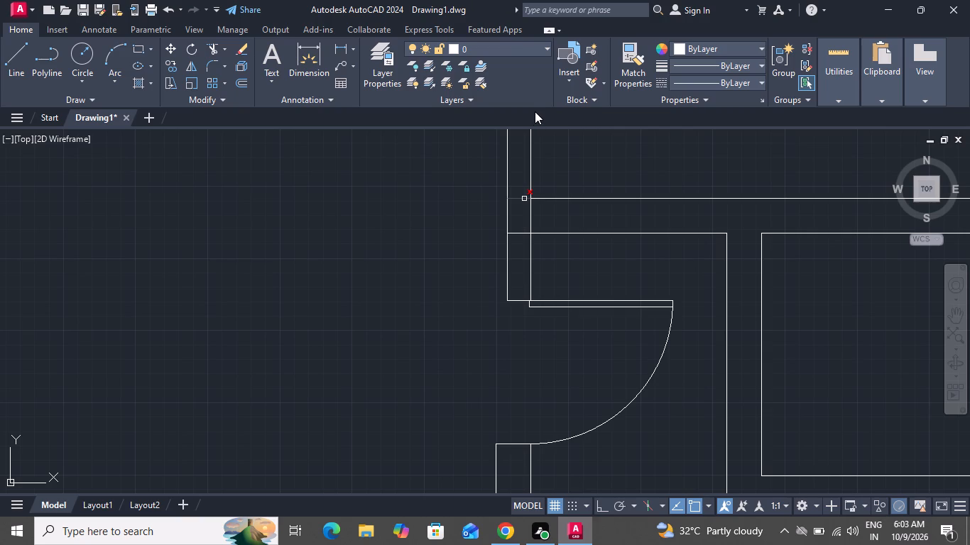
{"action": "left_click", "coordinate": [535, 111]}
{"action": "left_click_drag", "start_coordinate": [516, 187], "coordinate": [517, 201]}
{"action": "left_click", "coordinate": [525, 251]}
{"action": "left_click", "coordinate": [523, 214]}
{"action": "left_click", "coordinate": [569, 213]}
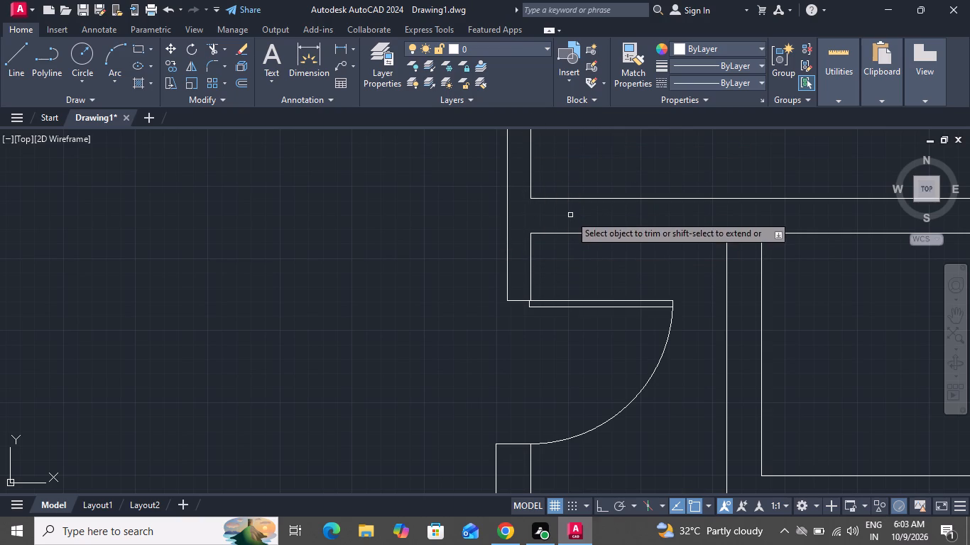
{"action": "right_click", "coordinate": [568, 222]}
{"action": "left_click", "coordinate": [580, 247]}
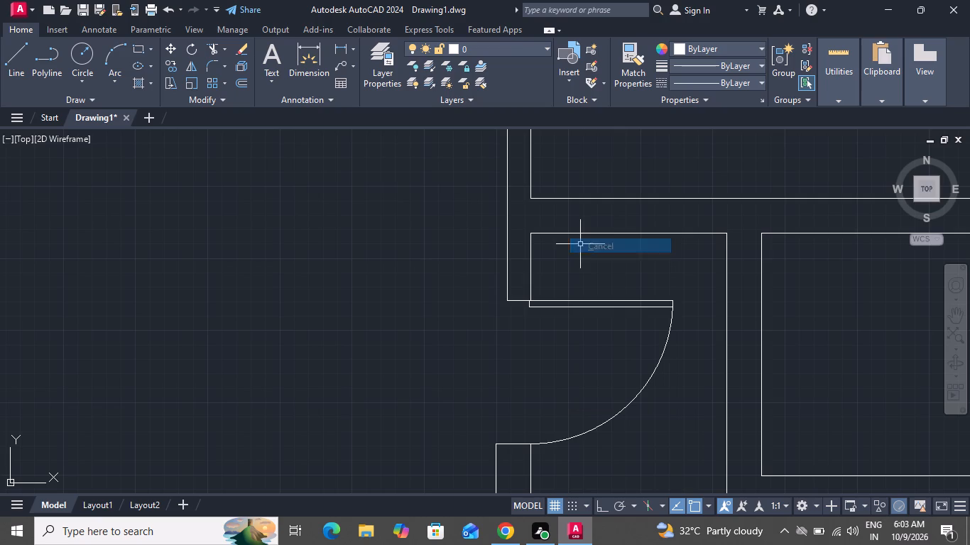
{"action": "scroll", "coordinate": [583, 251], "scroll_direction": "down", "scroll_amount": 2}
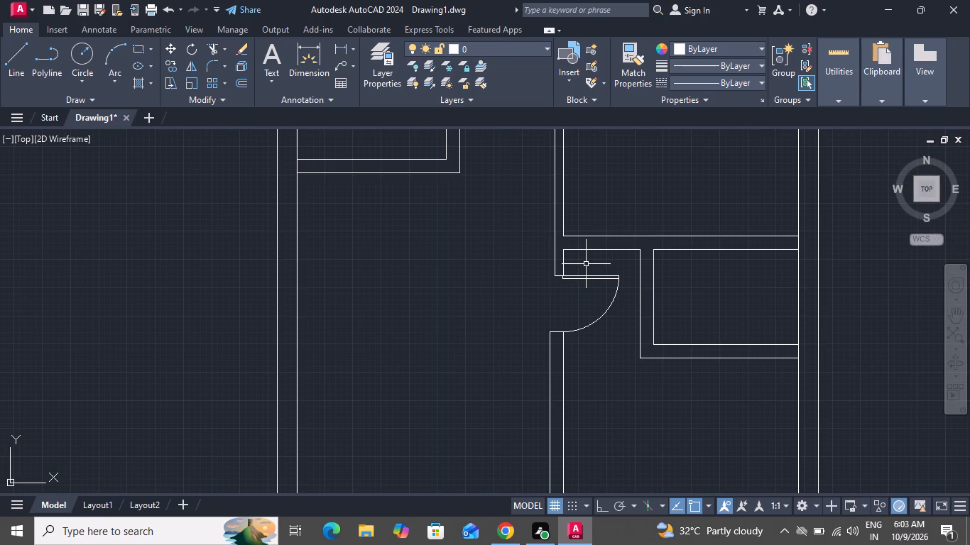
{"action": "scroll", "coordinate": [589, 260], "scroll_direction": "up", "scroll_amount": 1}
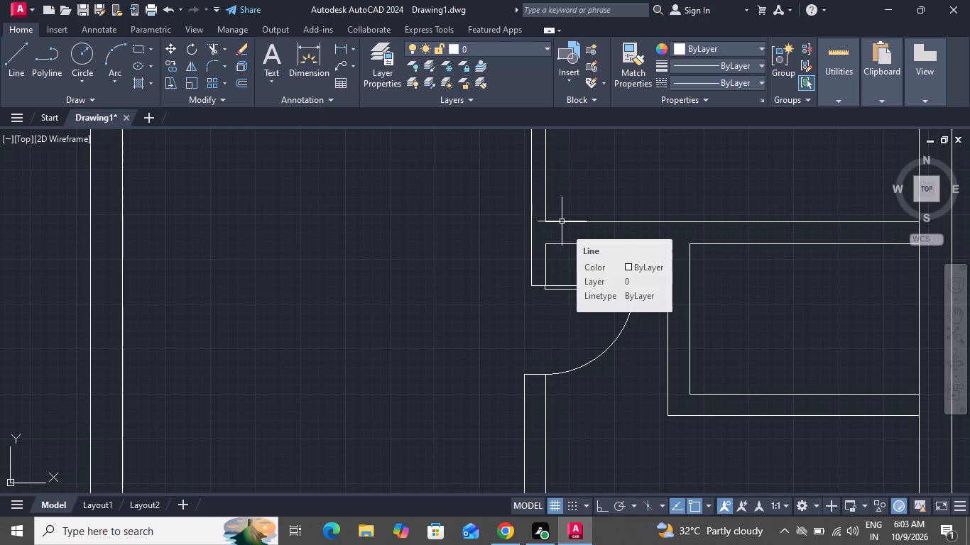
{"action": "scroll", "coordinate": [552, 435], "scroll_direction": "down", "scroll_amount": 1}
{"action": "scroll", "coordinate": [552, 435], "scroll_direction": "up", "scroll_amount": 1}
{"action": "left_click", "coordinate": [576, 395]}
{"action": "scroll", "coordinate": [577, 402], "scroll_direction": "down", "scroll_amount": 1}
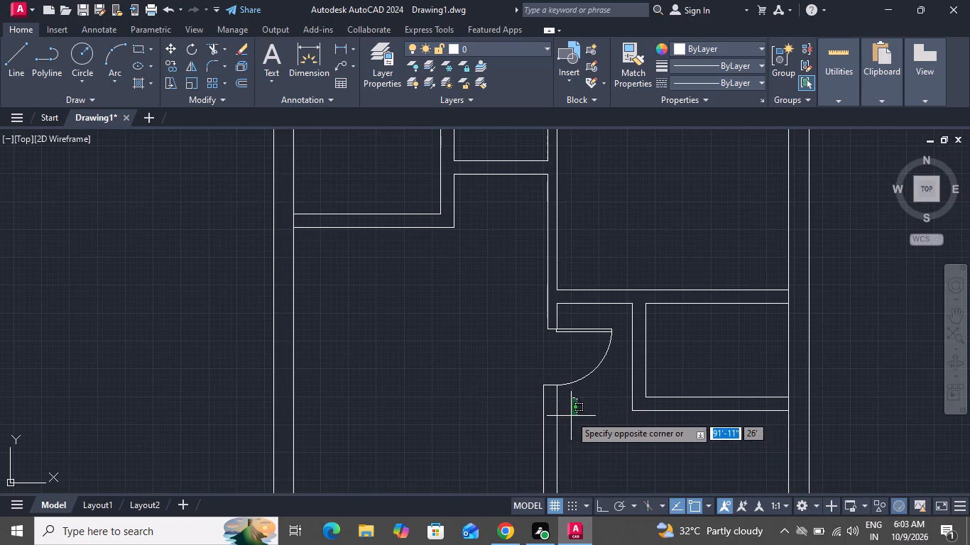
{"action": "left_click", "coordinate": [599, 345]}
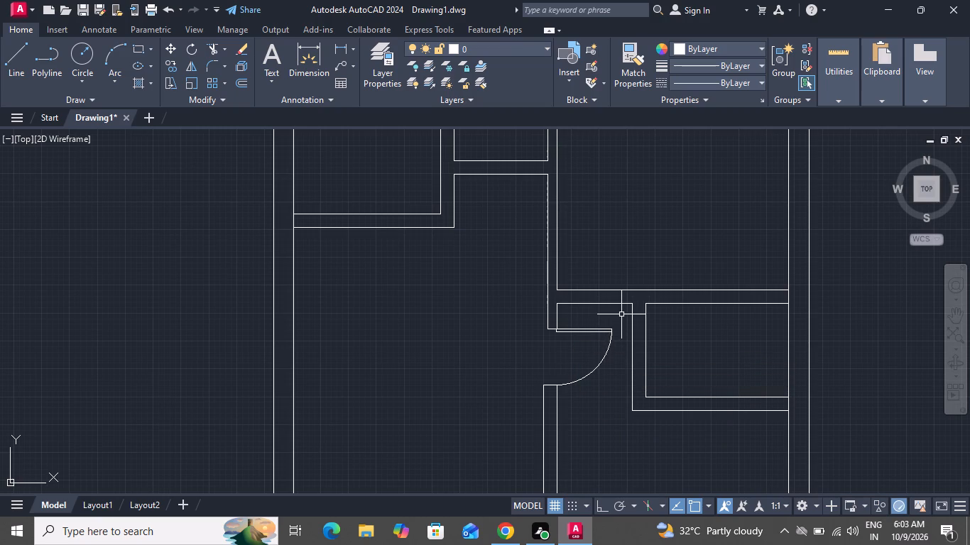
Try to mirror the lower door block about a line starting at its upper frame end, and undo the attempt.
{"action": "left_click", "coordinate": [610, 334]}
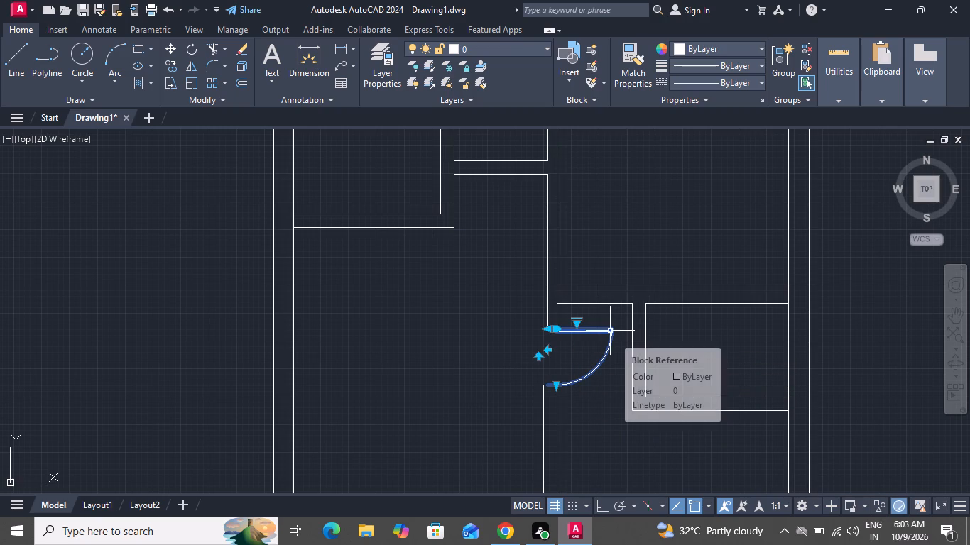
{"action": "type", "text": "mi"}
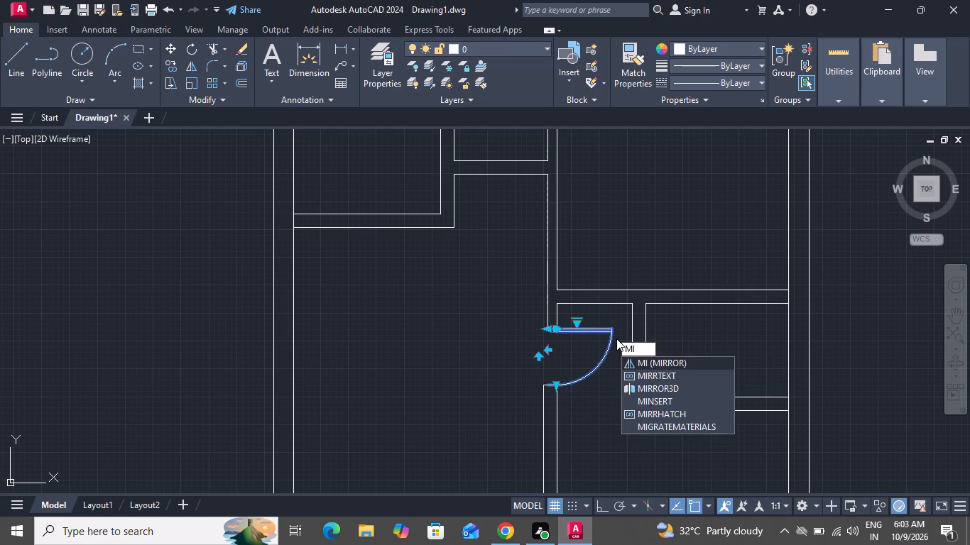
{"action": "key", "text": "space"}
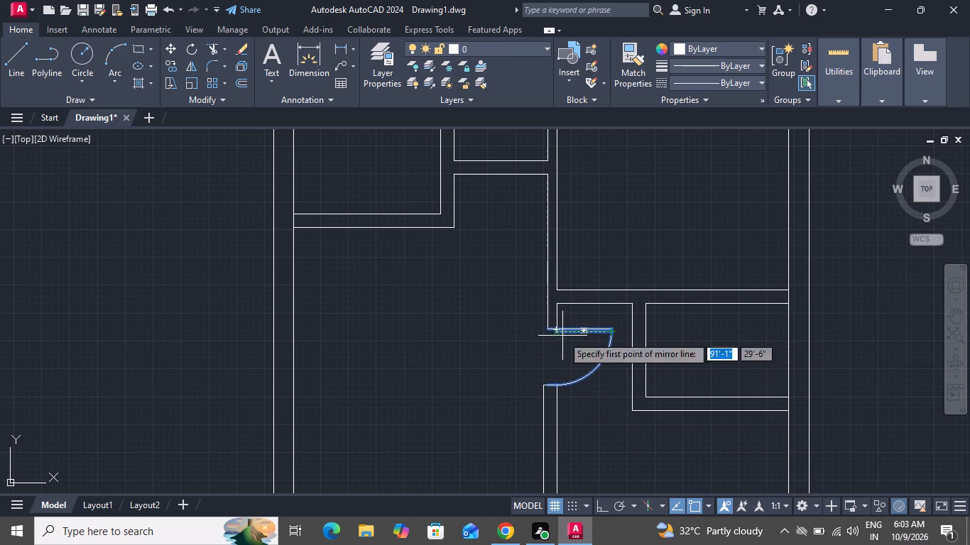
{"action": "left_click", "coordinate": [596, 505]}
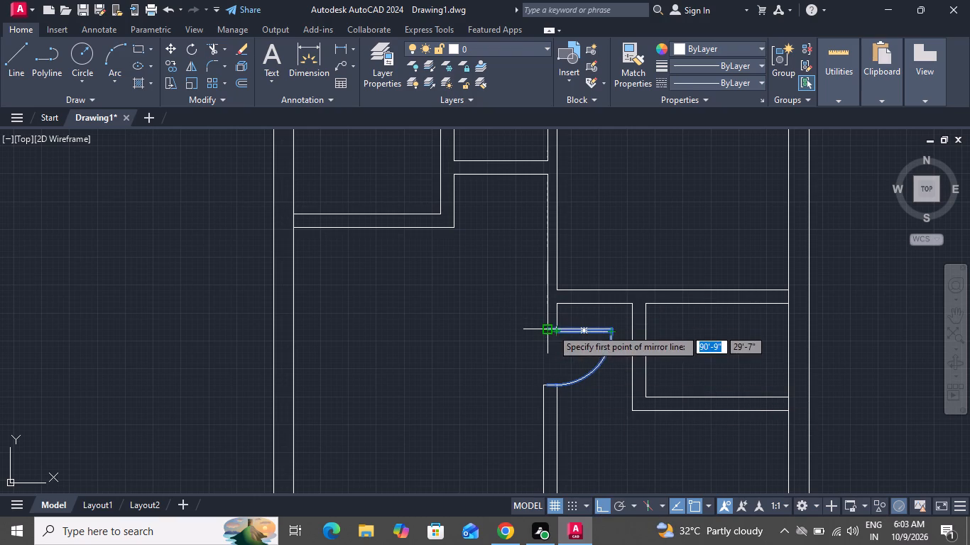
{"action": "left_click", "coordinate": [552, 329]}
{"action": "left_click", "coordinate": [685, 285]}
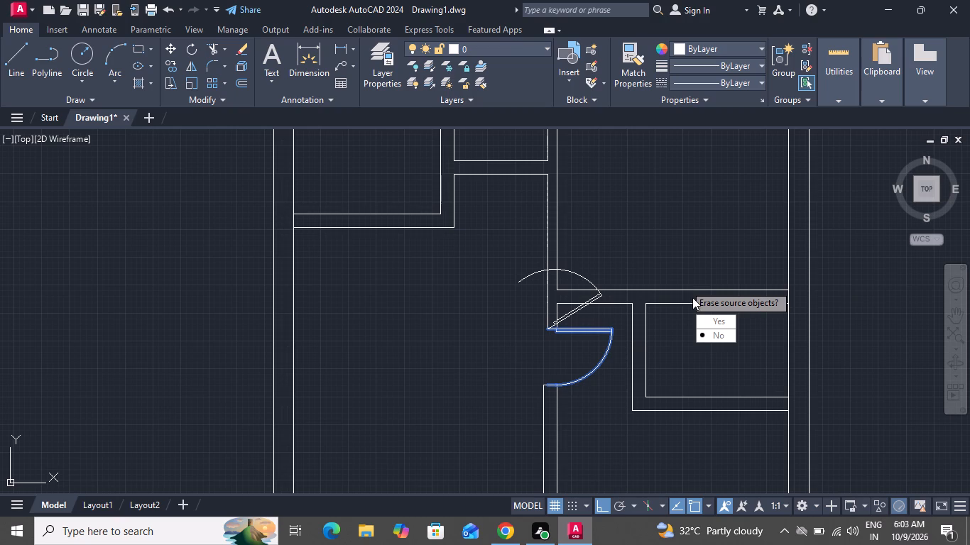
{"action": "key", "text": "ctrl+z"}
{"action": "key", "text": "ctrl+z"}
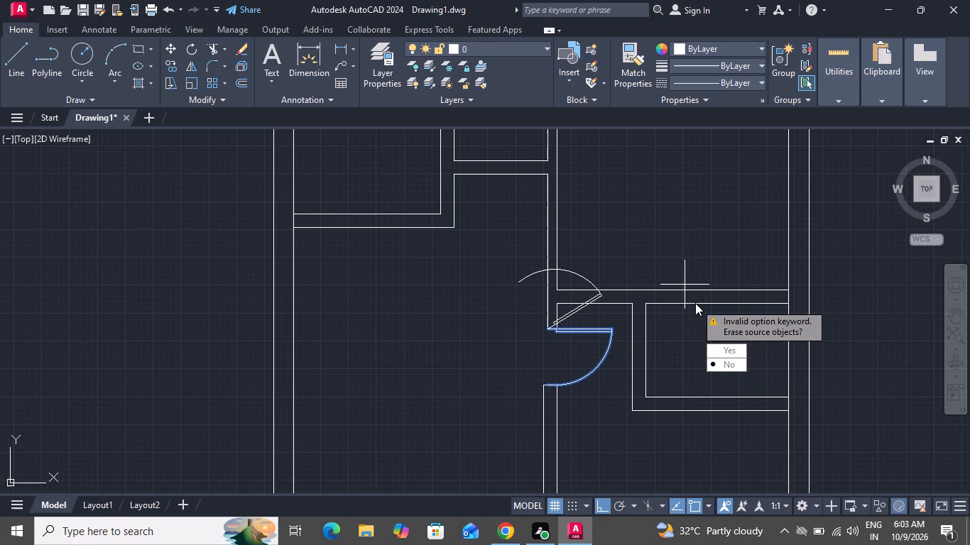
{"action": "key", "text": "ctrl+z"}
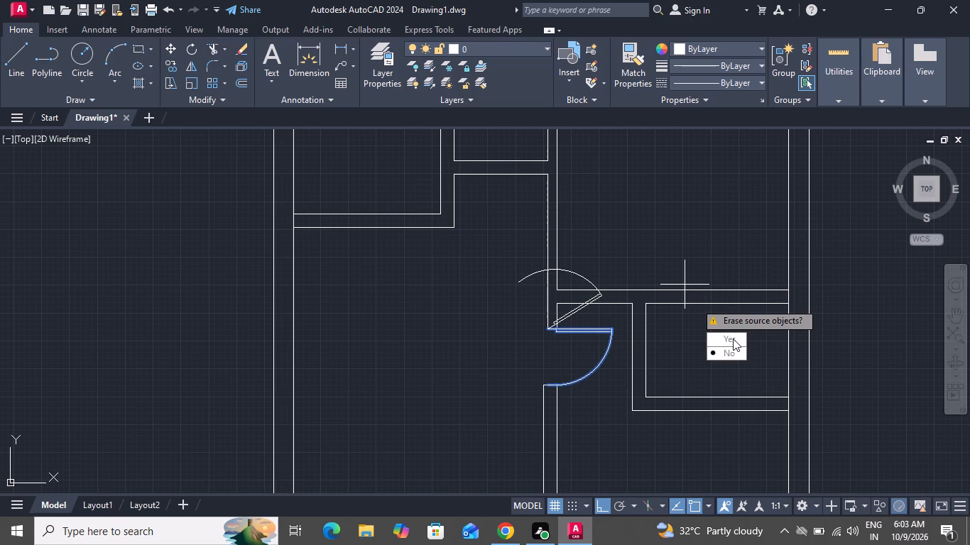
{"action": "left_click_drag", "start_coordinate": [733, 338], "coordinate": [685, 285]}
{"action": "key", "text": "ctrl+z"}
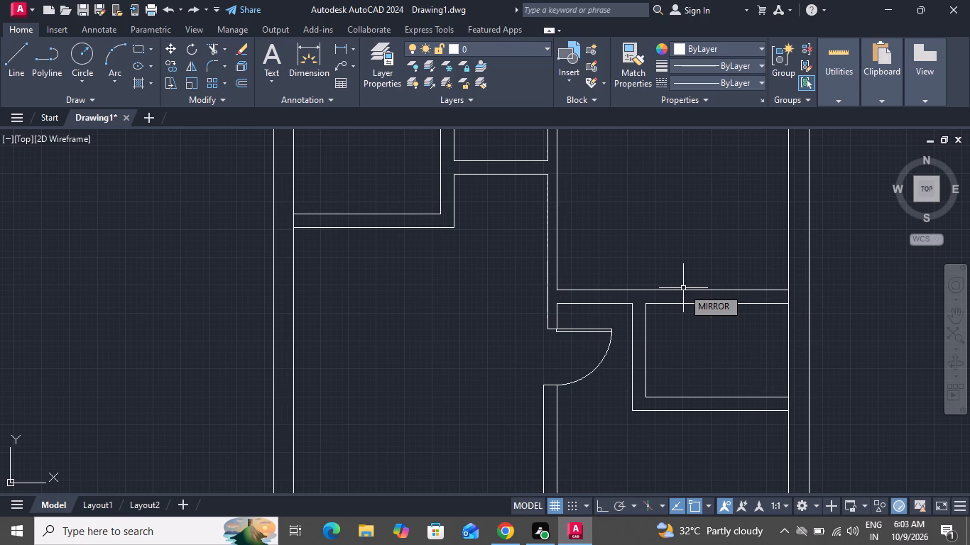
Mirror the door block about a horizontal line through its upper frame end with Ortho on, keeping the source door.
{"action": "scroll", "coordinate": [611, 331], "scroll_direction": "up", "scroll_amount": 2}
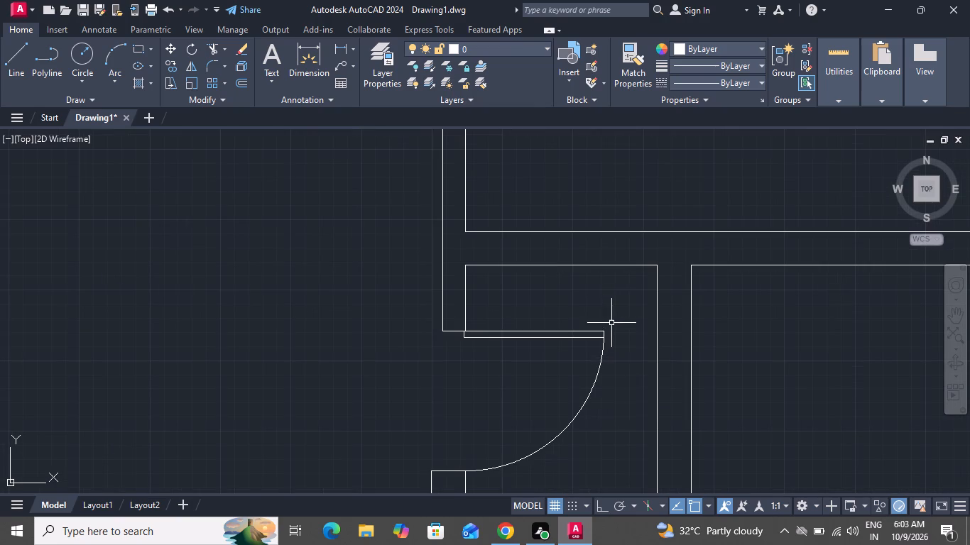
{"action": "left_click", "coordinate": [606, 331]}
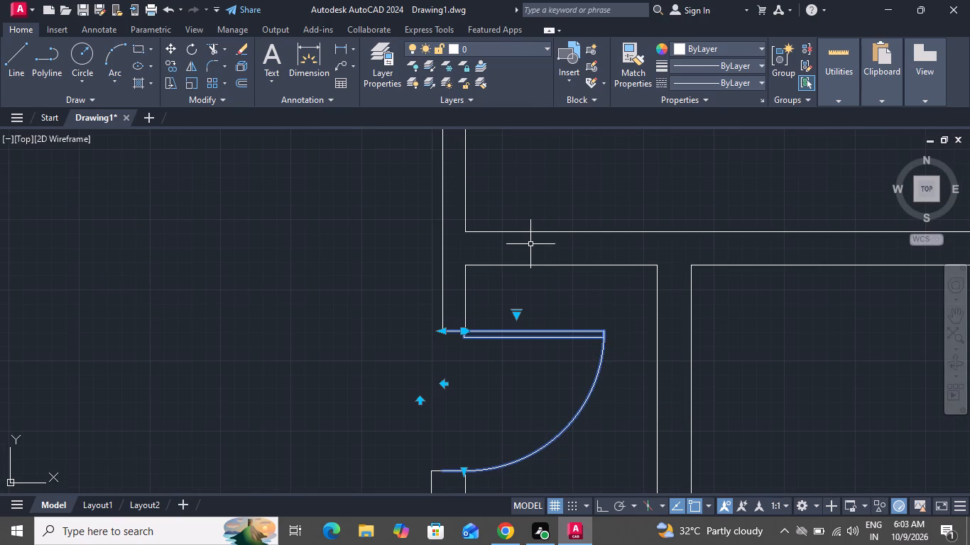
{"action": "key", "text": "m"}
{"action": "key", "text": "i"}
{"action": "key", "text": "space"}
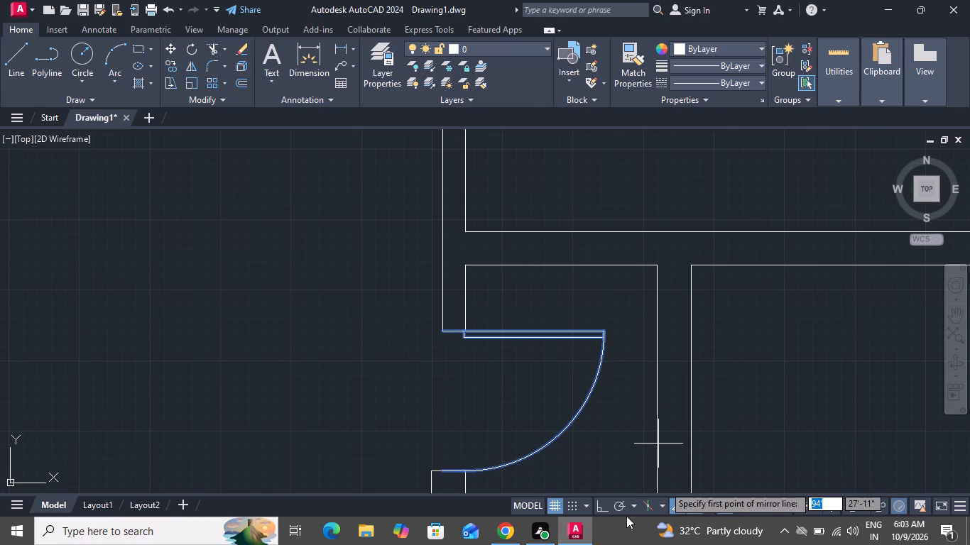
{"action": "left_click", "coordinate": [607, 507]}
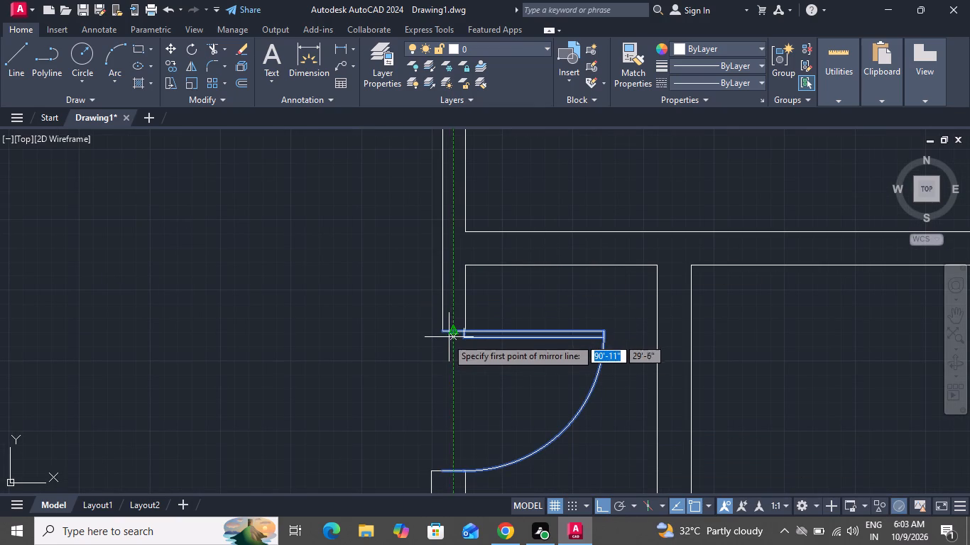
{"action": "left_click", "coordinate": [446, 334]}
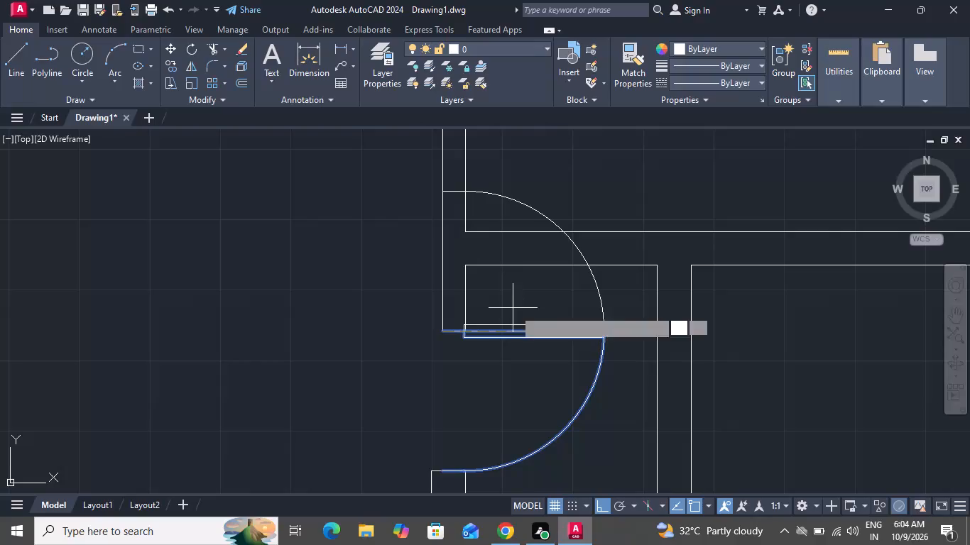
{"action": "left_click", "coordinate": [540, 289]}
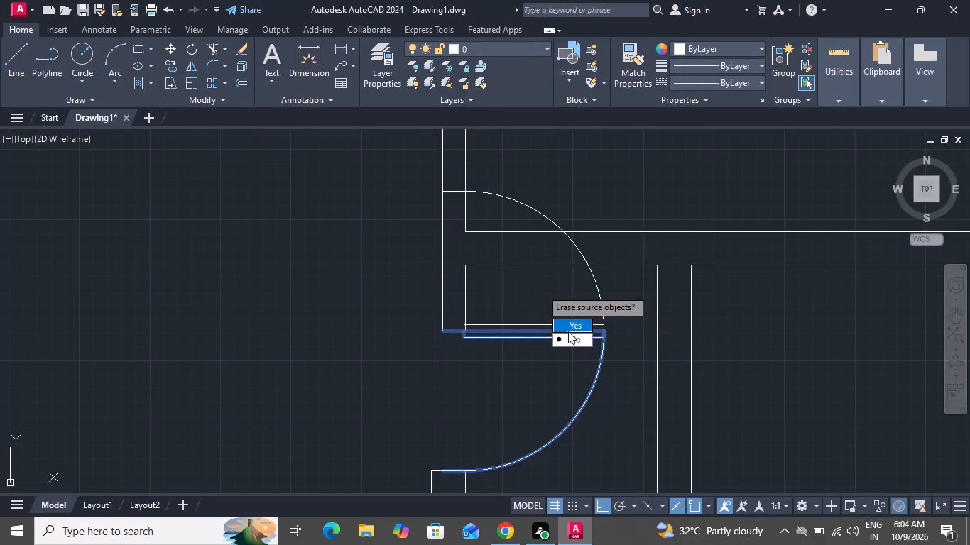
{"action": "left_click_drag", "start_coordinate": [579, 343], "coordinate": [542, 289]}
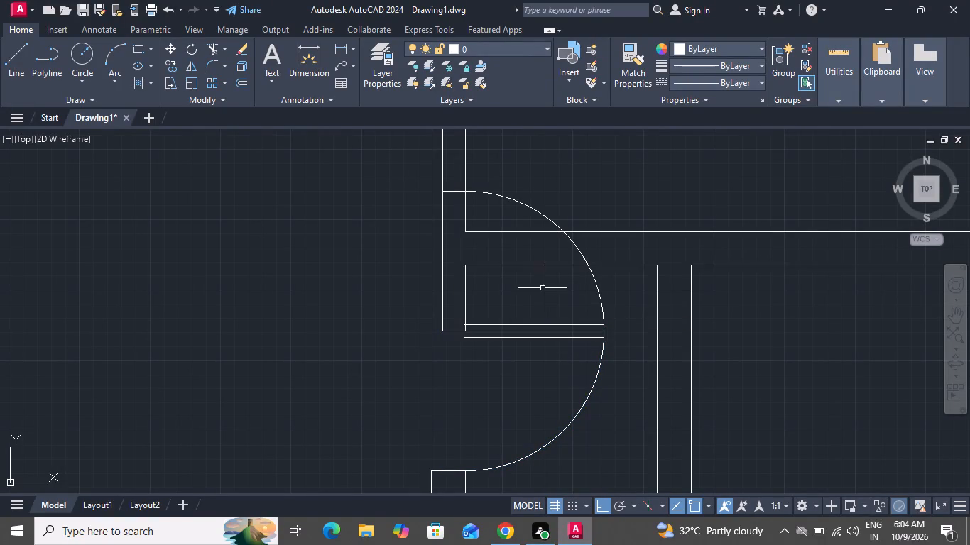
Move the mirrored door copy straight up the partition by about 2', placing it above the horizontal partition.
{"action": "left_click", "coordinate": [545, 217]}
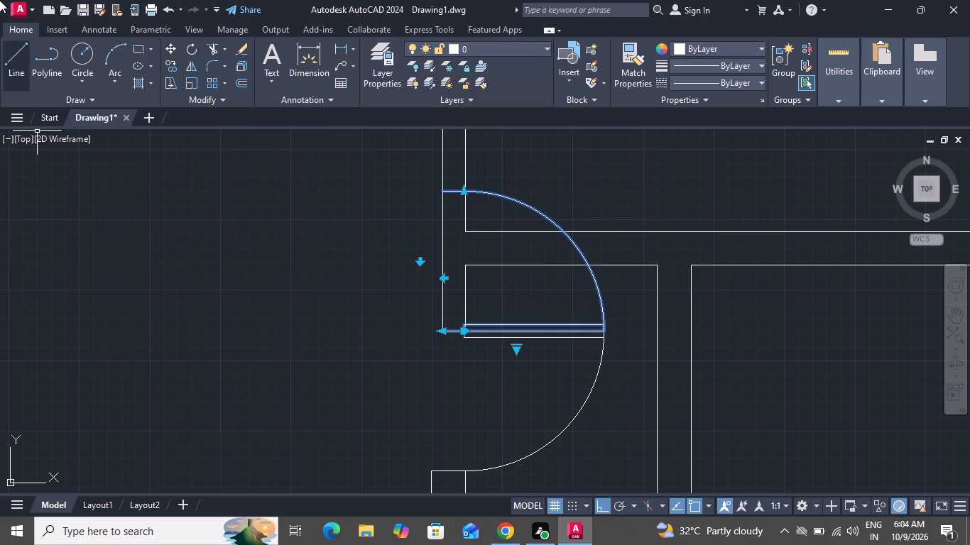
{"action": "left_click", "coordinate": [170, 45]}
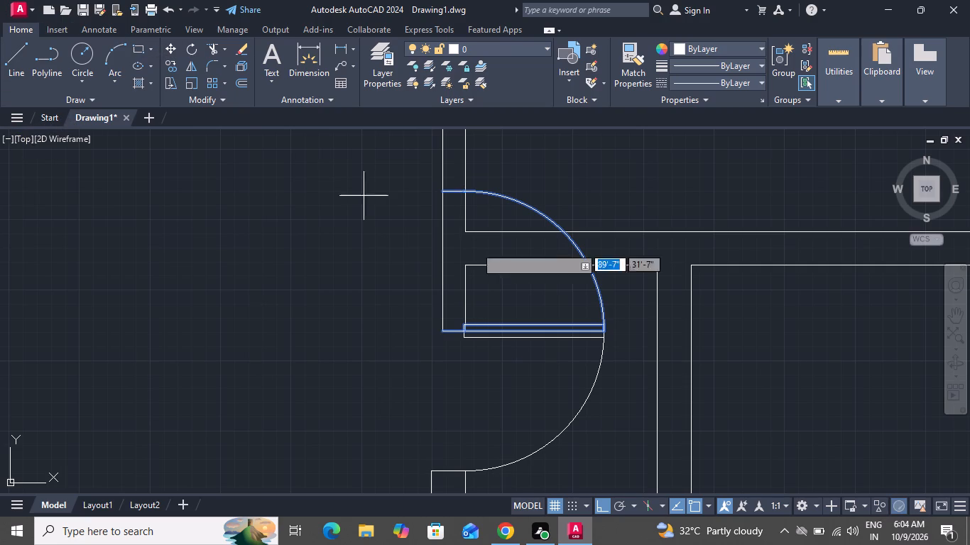
{"action": "scroll", "coordinate": [455, 347], "scroll_direction": "up", "scroll_amount": 1}
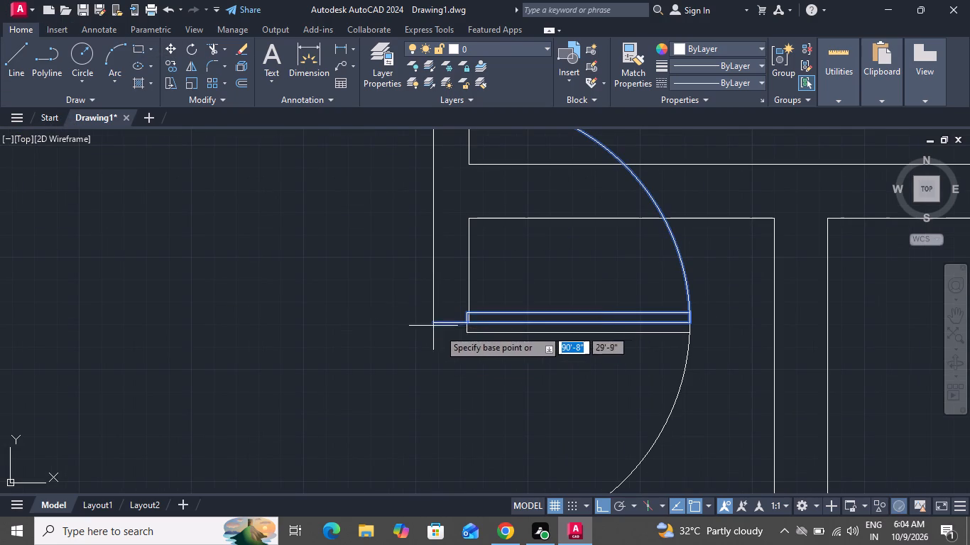
{"action": "left_click_drag", "start_coordinate": [435, 326], "coordinate": [438, 316]}
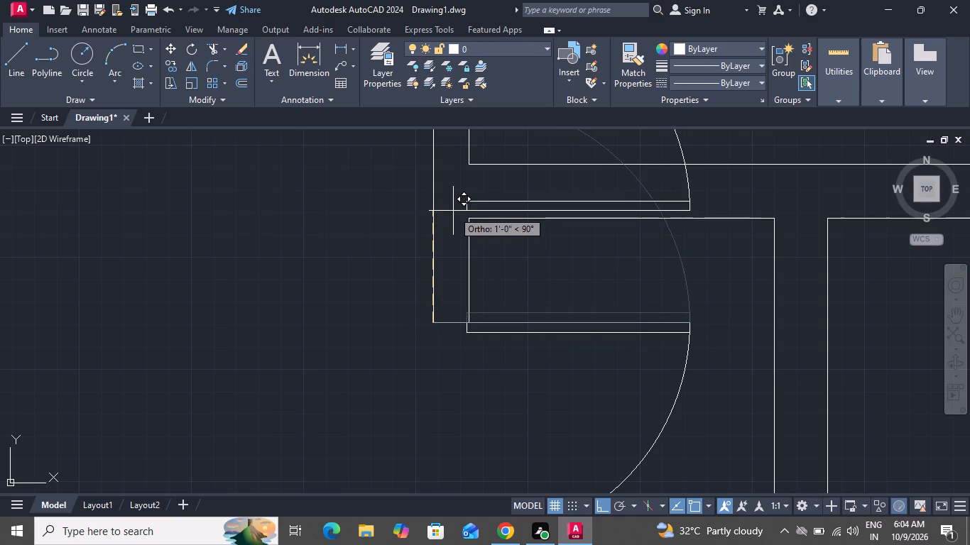
{"action": "scroll", "coordinate": [454, 212], "scroll_direction": "up", "scroll_amount": 1}
{"action": "scroll", "coordinate": [454, 212], "scroll_direction": "down", "scroll_amount": 1}
{"action": "scroll", "coordinate": [464, 234], "scroll_direction": "up", "scroll_amount": 1}
{"action": "scroll", "coordinate": [489, 304], "scroll_direction": "down", "scroll_amount": 1}
{"action": "scroll", "coordinate": [492, 312], "scroll_direction": "up", "scroll_amount": 1}
{"action": "scroll", "coordinate": [492, 312], "scroll_direction": "down", "scroll_amount": 1}
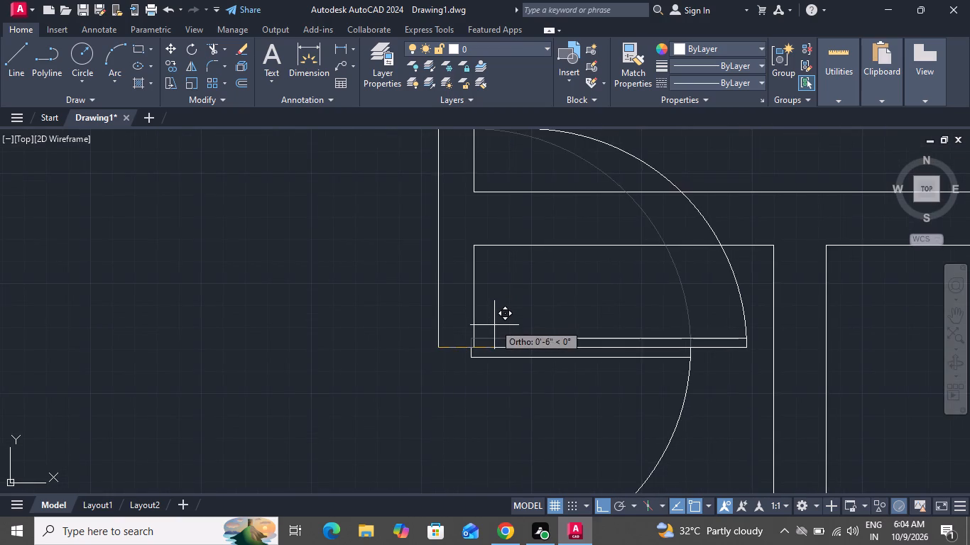
{"action": "scroll", "coordinate": [494, 325], "scroll_direction": "up", "scroll_amount": 1}
{"action": "scroll", "coordinate": [494, 326], "scroll_direction": "down", "scroll_amount": 1}
{"action": "scroll", "coordinate": [460, 416], "scroll_direction": "down", "scroll_amount": 2}
{"action": "scroll", "coordinate": [460, 415], "scroll_direction": "up", "scroll_amount": 1}
{"action": "scroll", "coordinate": [466, 348], "scroll_direction": "down", "scroll_amount": 1}
{"action": "scroll", "coordinate": [467, 348], "scroll_direction": "up", "scroll_amount": 1}
{"action": "scroll", "coordinate": [474, 364], "scroll_direction": "down", "scroll_amount": 1}
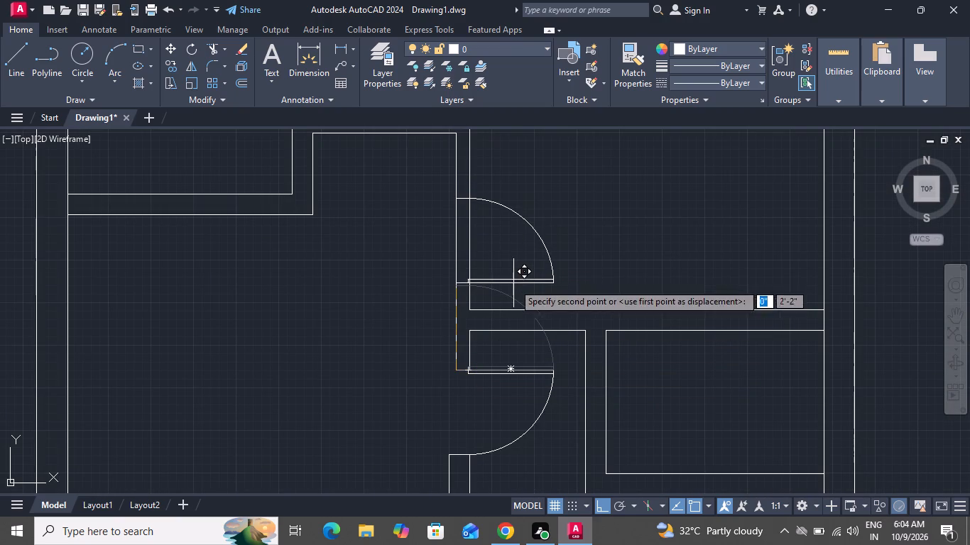
{"action": "left_click", "coordinate": [514, 286]}
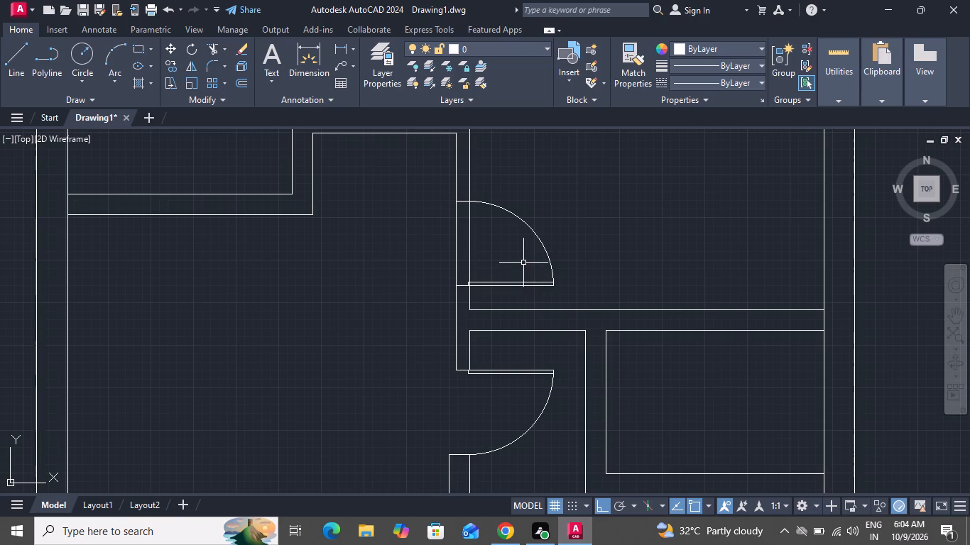
Trim both vertical partition lines across the opening of the upper door.
{"action": "left_click", "coordinate": [215, 47]}
{"action": "scroll", "coordinate": [472, 270], "scroll_direction": "up", "scroll_amount": 1}
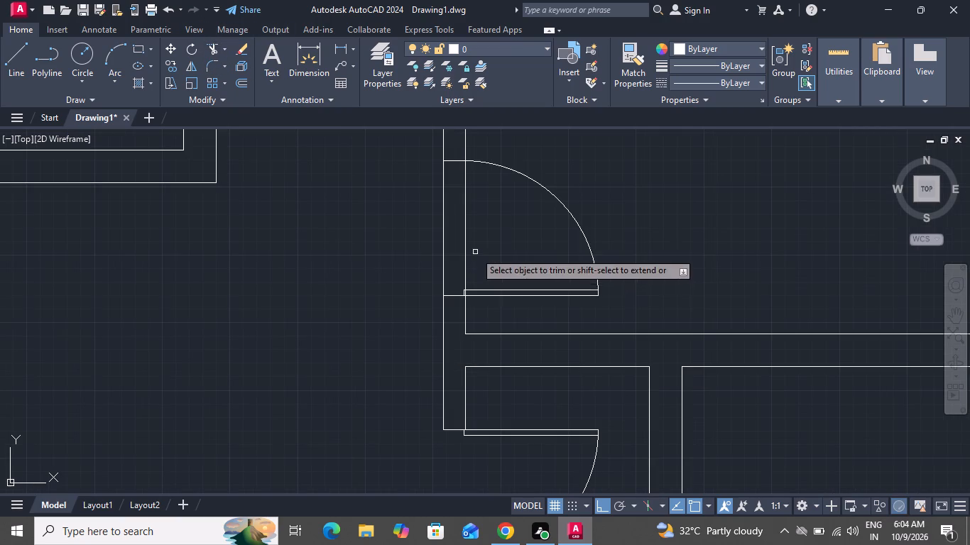
{"action": "left_click", "coordinate": [476, 234]}
{"action": "left_click", "coordinate": [369, 260]}
{"action": "scroll", "coordinate": [427, 249], "scroll_direction": "down", "scroll_amount": 1}
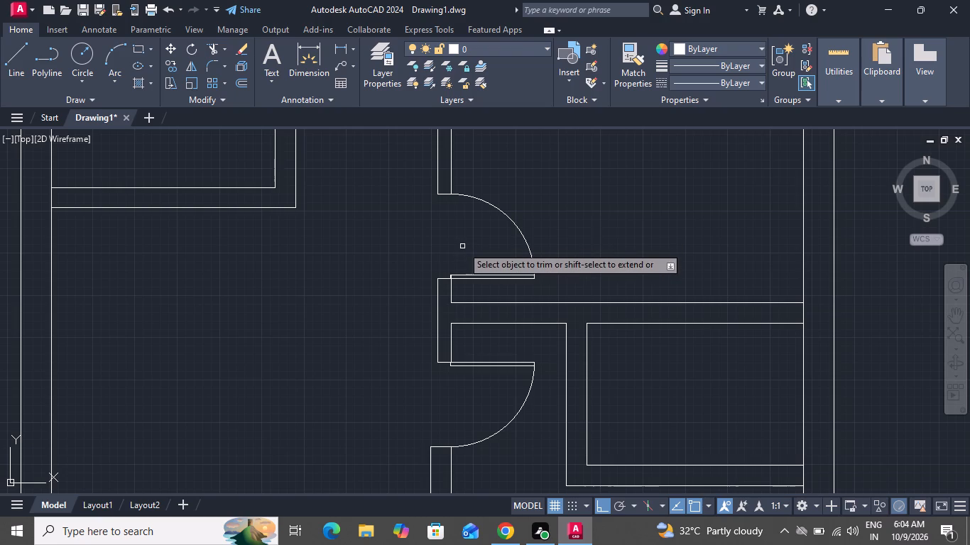
{"action": "right_click", "coordinate": [472, 291]}
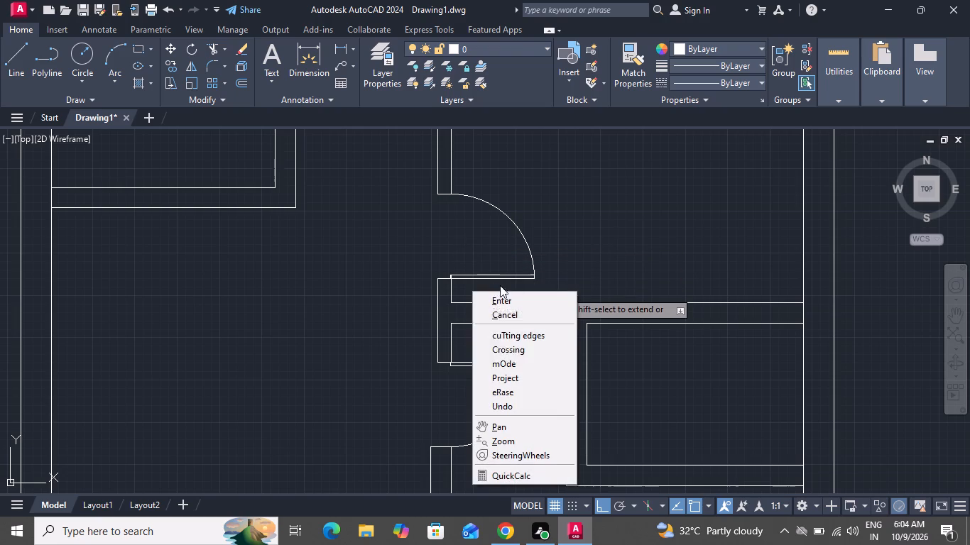
{"action": "left_click", "coordinate": [525, 316]}
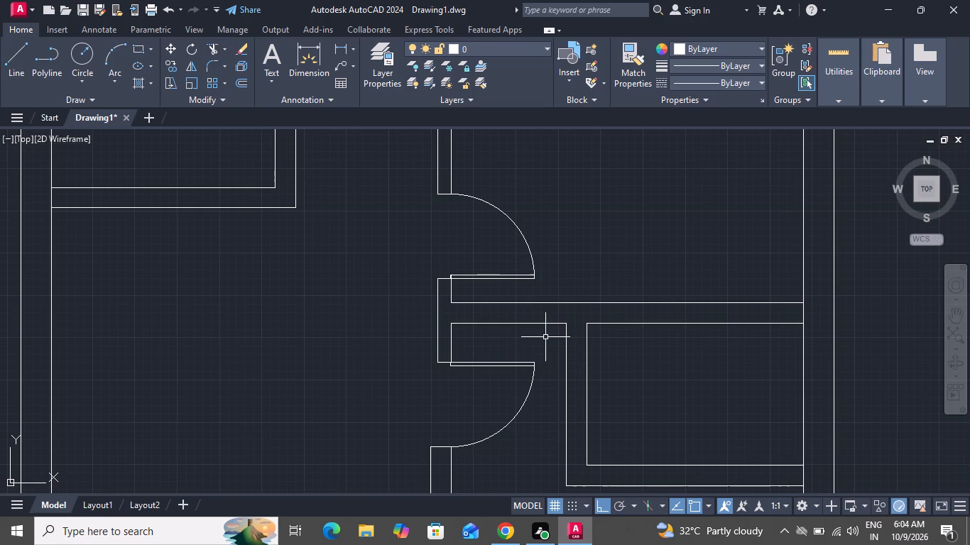
Insert an imperial door block from the architectural tool palette into the small top-middle room, and close the palette.
{"action": "scroll", "coordinate": [539, 385], "scroll_direction": "up", "scroll_amount": 1}
{"action": "scroll", "coordinate": [539, 386], "scroll_direction": "down", "scroll_amount": 3}
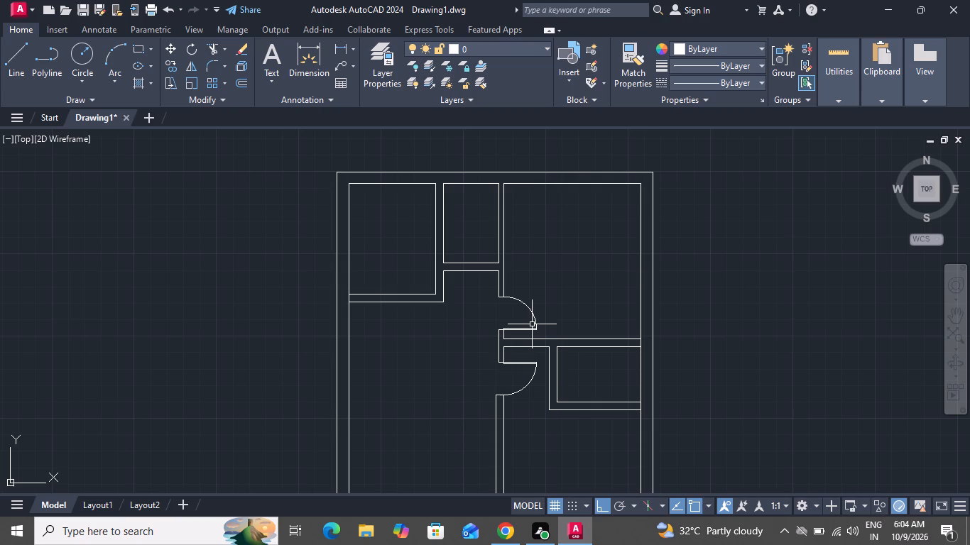
{"action": "type", "text": "tp"}
{"action": "key", "text": "space"}
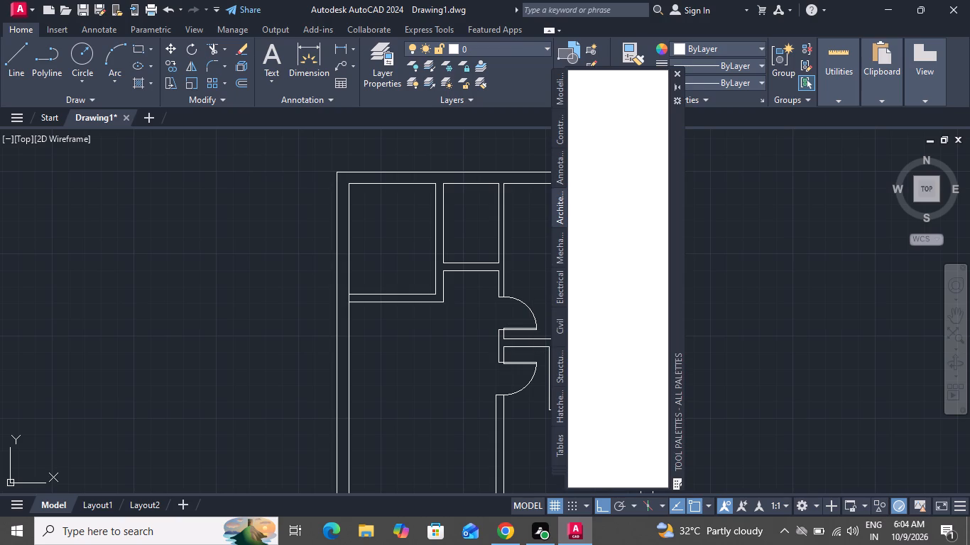
{"action": "left_click_drag", "start_coordinate": [611, 111], "coordinate": [500, 198]}
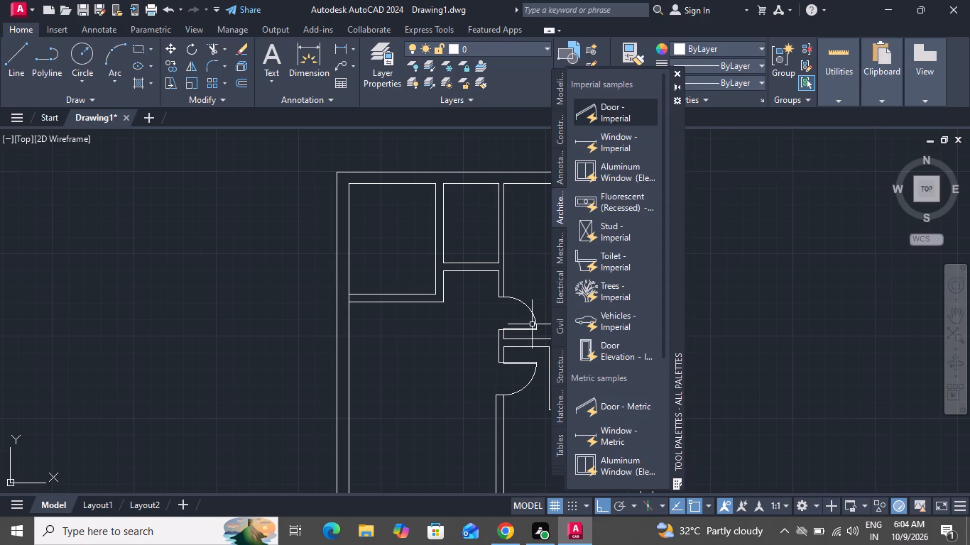
{"action": "left_click_drag", "start_coordinate": [500, 198], "coordinate": [461, 211]}
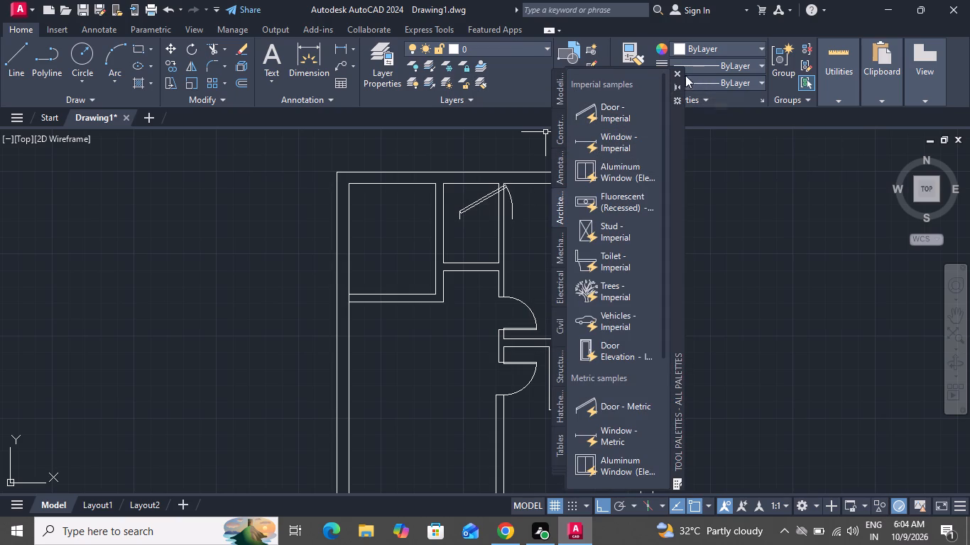
{"action": "left_click", "coordinate": [677, 71]}
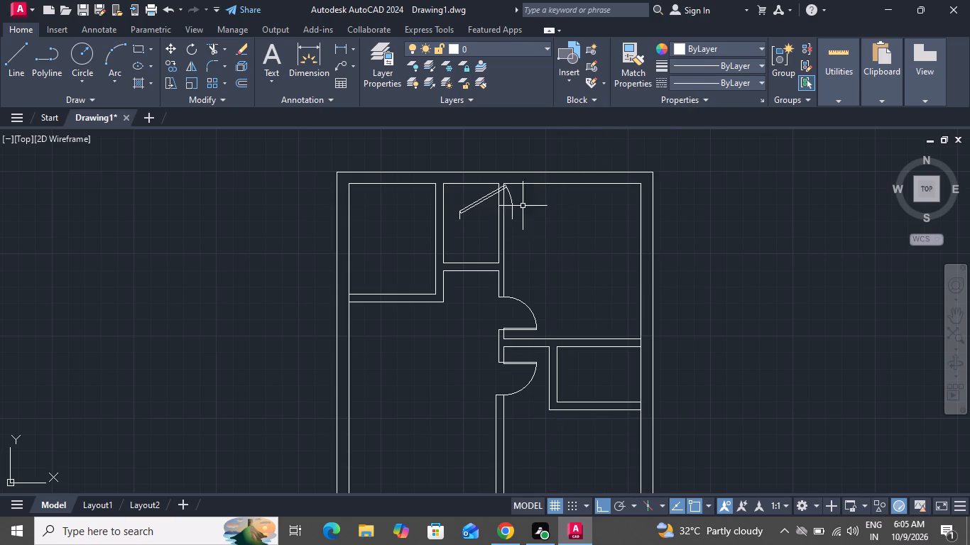
Set the new door block's opening angle to Open 90º.
{"action": "scroll", "coordinate": [449, 205], "scroll_direction": "up", "scroll_amount": 1}
{"action": "left_click", "coordinate": [487, 199]}
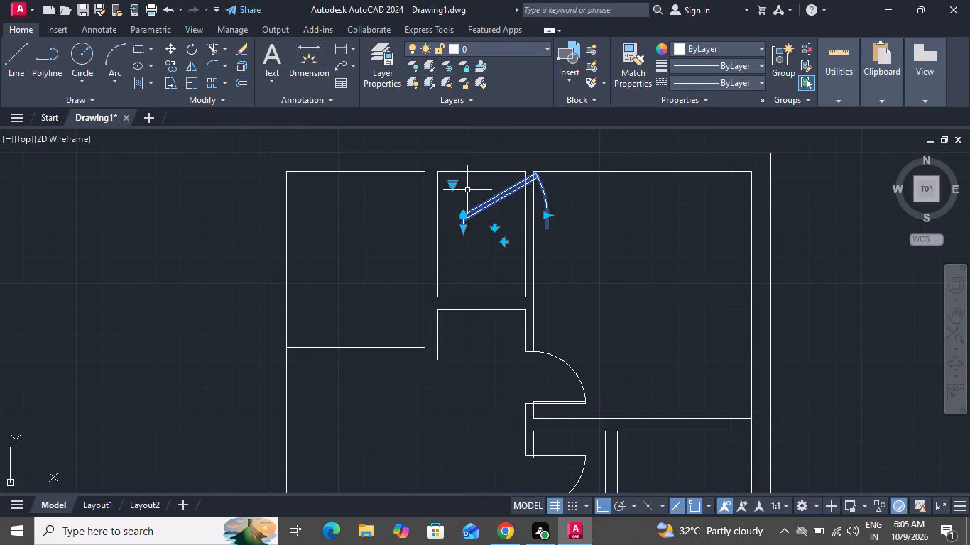
{"action": "left_click", "coordinate": [454, 185]}
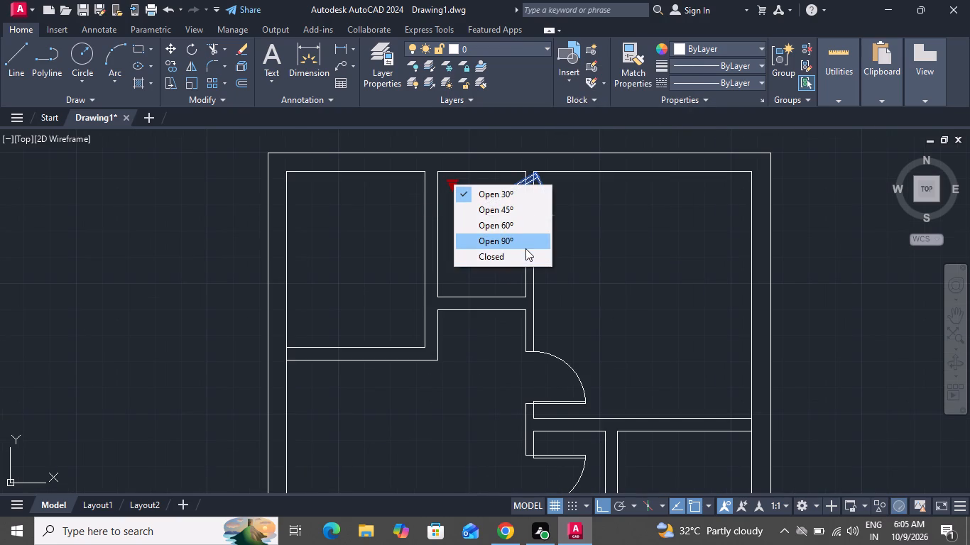
{"action": "left_click", "coordinate": [519, 236]}
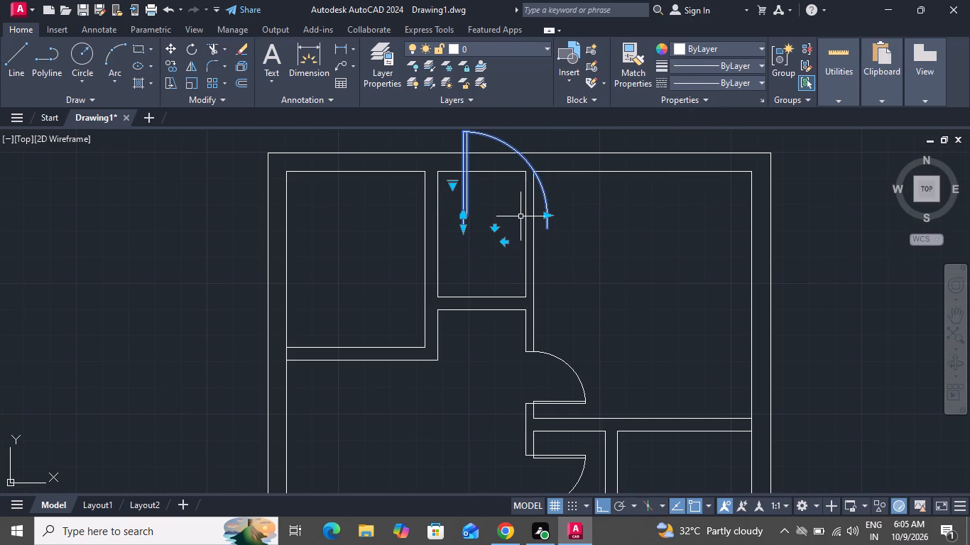
Scale the new door block down to about half its size, using a base point near its hinge.
{"action": "left_click", "coordinate": [195, 77]}
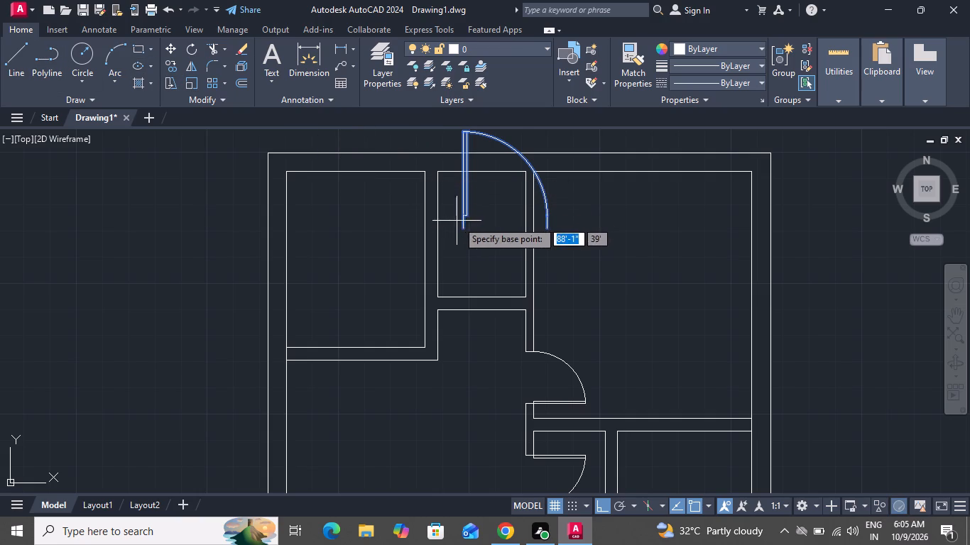
{"action": "left_click", "coordinate": [459, 221]}
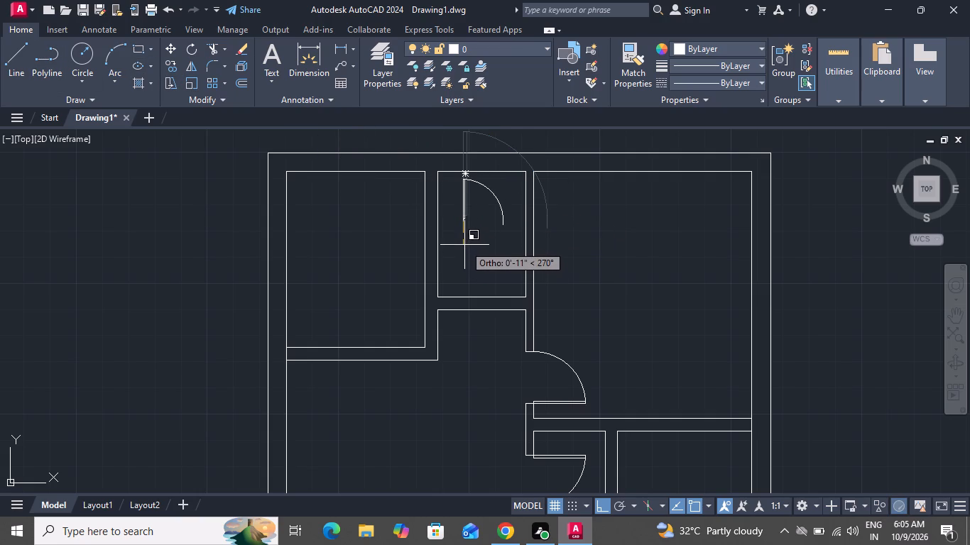
{"action": "left_click", "coordinate": [464, 244]}
Rotate the door block 90° counterclockwise about its hinge-side frame end with Ortho on, so the leaf lies horizontal.
{"action": "left_click", "coordinate": [494, 195]}
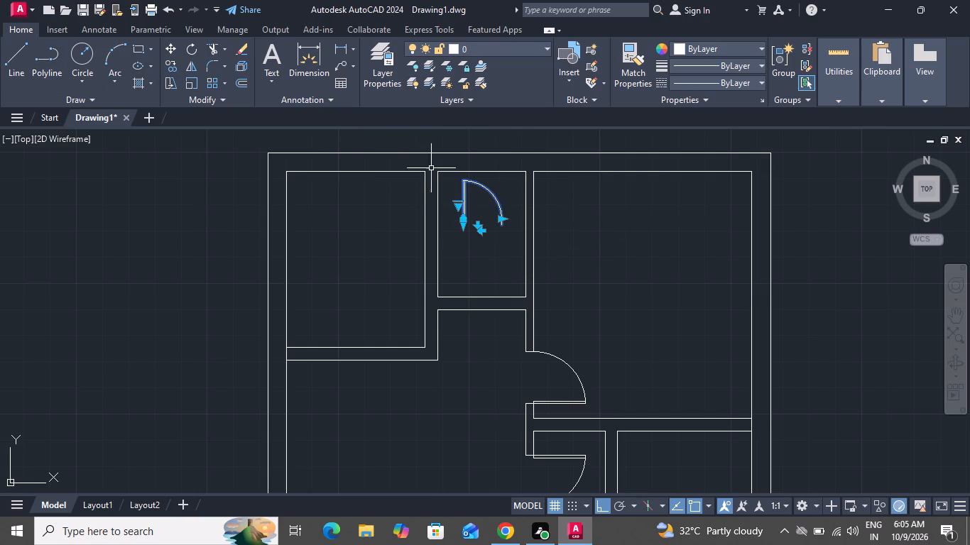
{"action": "left_click", "coordinate": [194, 40]}
{"action": "left_click", "coordinate": [191, 45]}
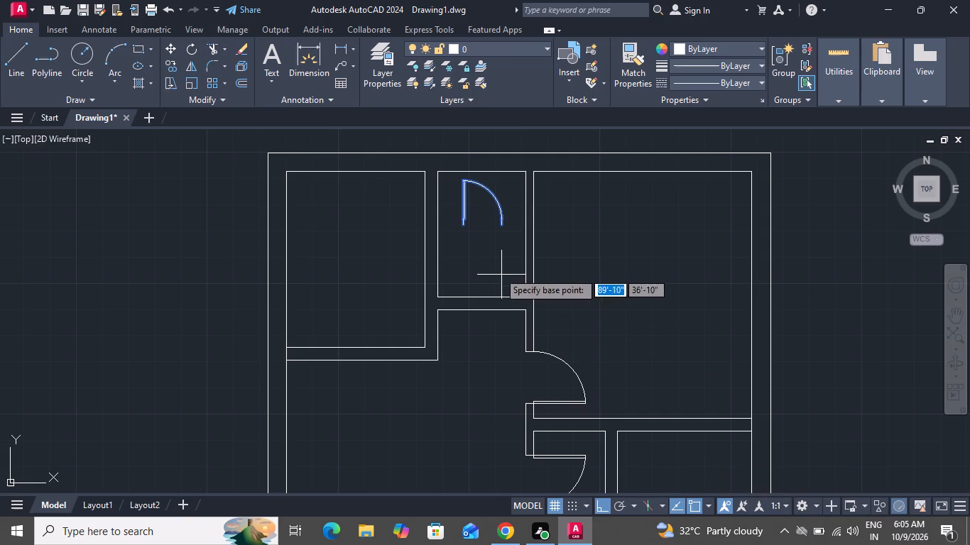
{"action": "left_click", "coordinate": [462, 222]}
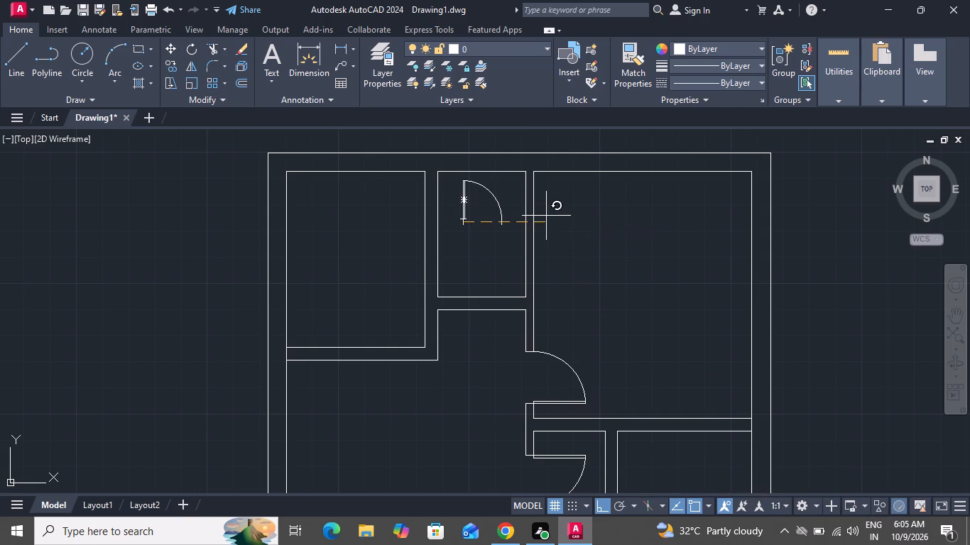
{"action": "scroll", "coordinate": [509, 159], "scroll_direction": "down", "scroll_amount": 1}
{"action": "scroll", "coordinate": [509, 159], "scroll_direction": "up", "scroll_amount": 1}
{"action": "scroll", "coordinate": [509, 159], "scroll_direction": "down", "scroll_amount": 1}
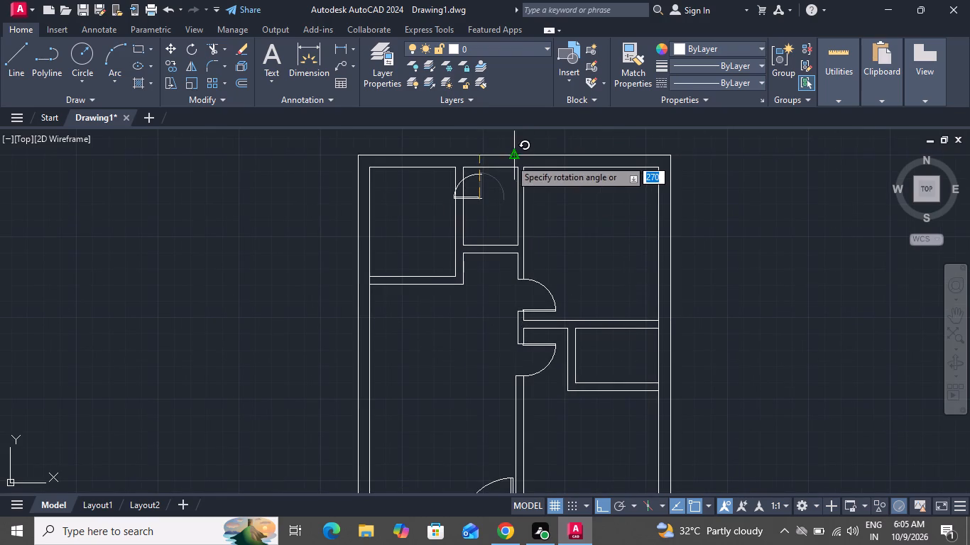
{"action": "left_click", "coordinate": [479, 160]}
With Ortho off, move the door by its lower frame end onto the right partition's outer line, near the small room's lower corner.
{"action": "scroll", "coordinate": [487, 185], "scroll_direction": "up", "scroll_amount": 4}
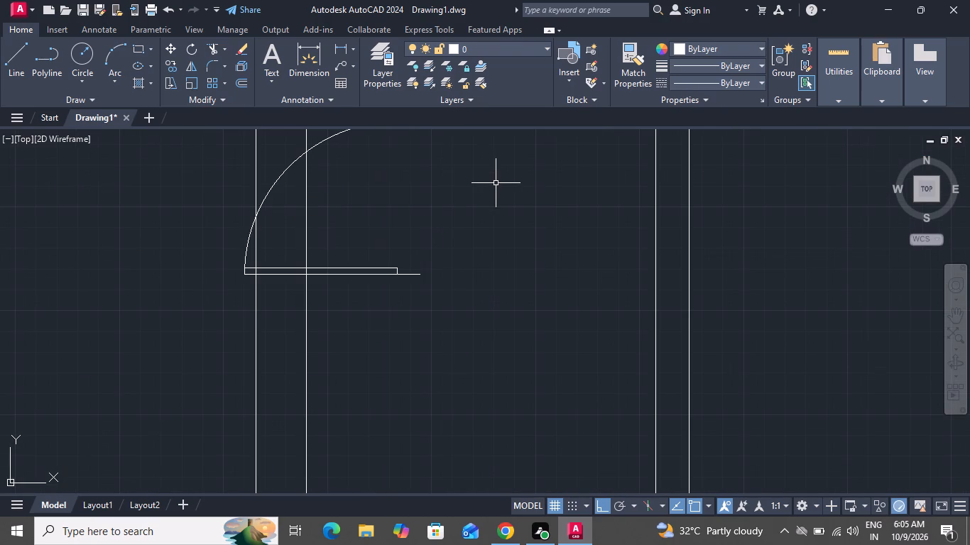
{"action": "left_click", "coordinate": [414, 270]}
{"action": "left_click", "coordinate": [371, 277]}
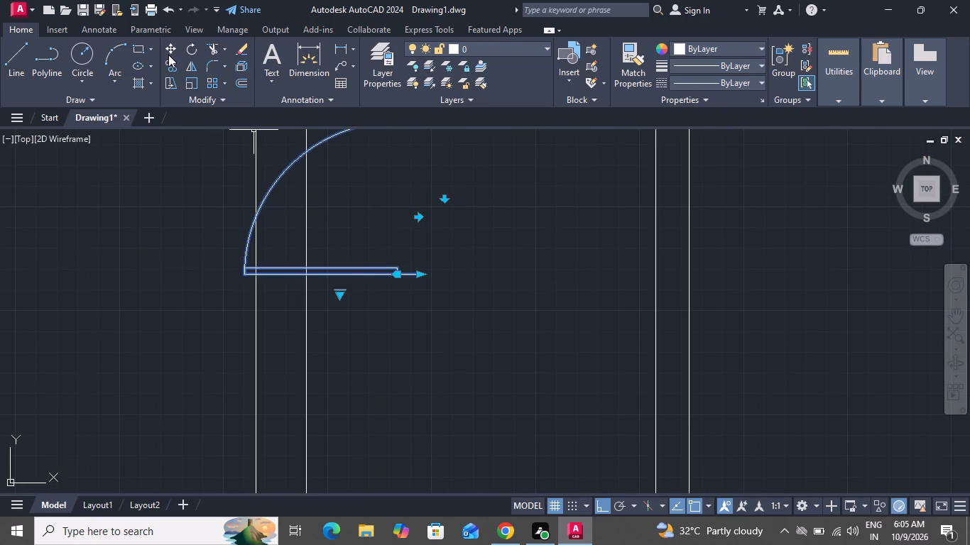
{"action": "left_click", "coordinate": [171, 48]}
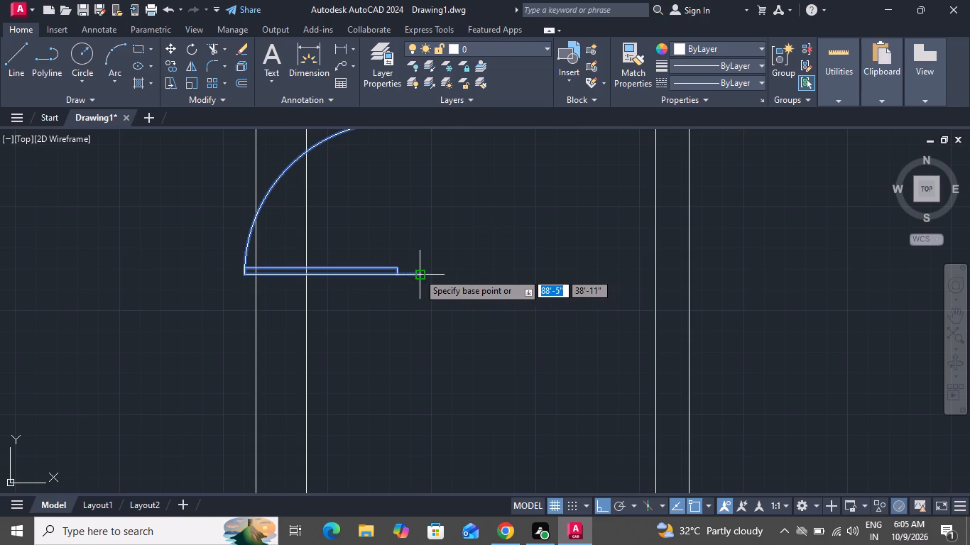
{"action": "left_click", "coordinate": [424, 280]}
{"action": "scroll", "coordinate": [464, 357], "scroll_direction": "down", "scroll_amount": 2}
{"action": "scroll", "coordinate": [478, 354], "scroll_direction": "up", "scroll_amount": 1}
{"action": "scroll", "coordinate": [479, 354], "scroll_direction": "down", "scroll_amount": 1}
{"action": "left_click", "coordinate": [604, 500]}
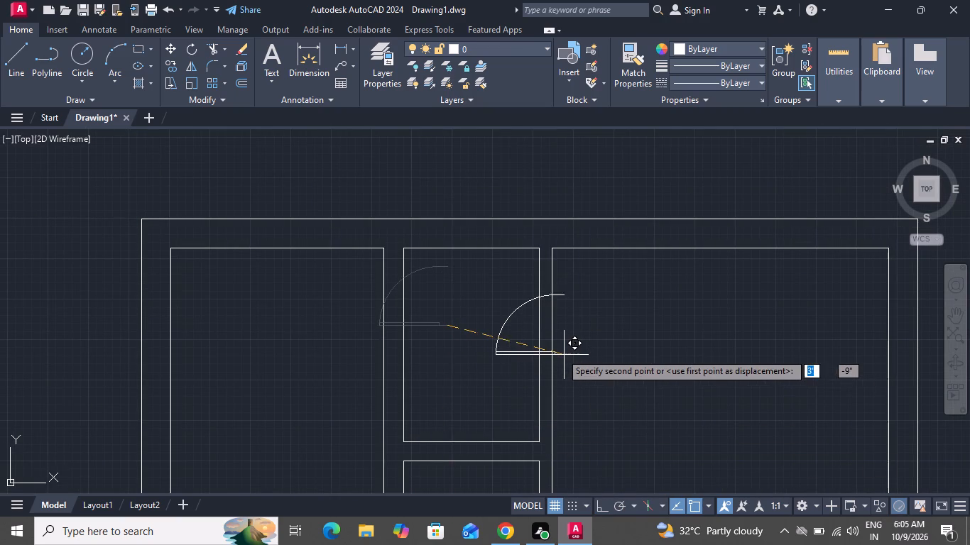
{"action": "scroll", "coordinate": [558, 382], "scroll_direction": "up", "scroll_amount": 1}
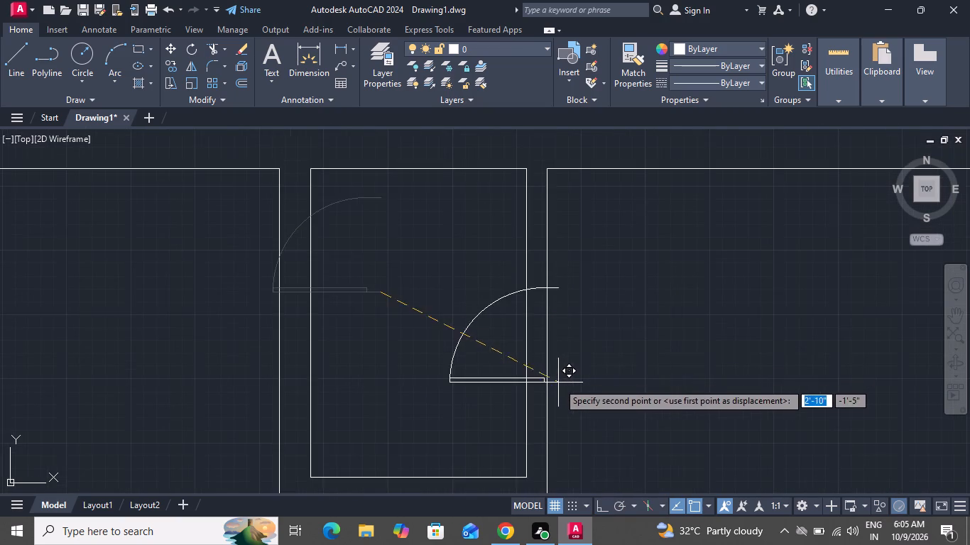
{"action": "scroll", "coordinate": [563, 331], "scroll_direction": "down", "scroll_amount": 1}
{"action": "scroll", "coordinate": [543, 411], "scroll_direction": "up", "scroll_amount": 3}
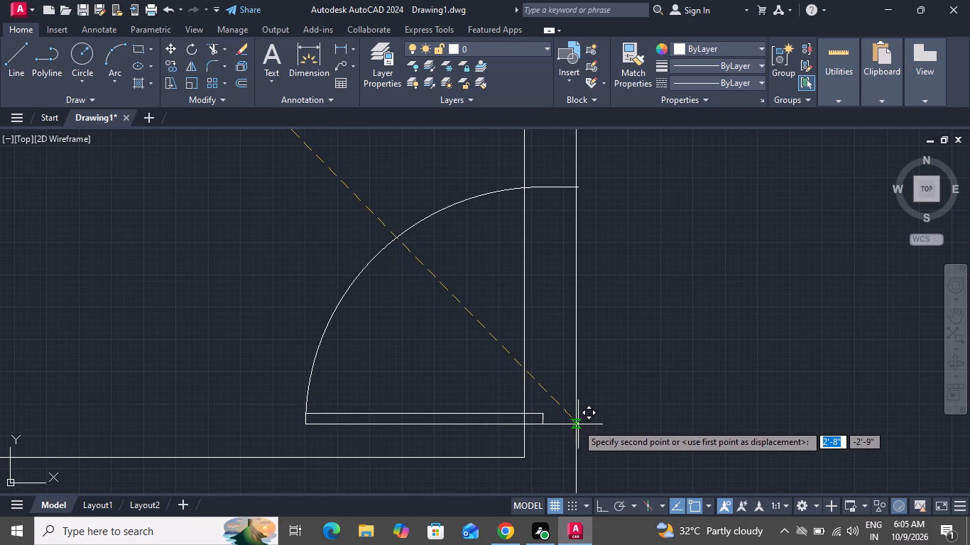
{"action": "left_click", "coordinate": [576, 422]}
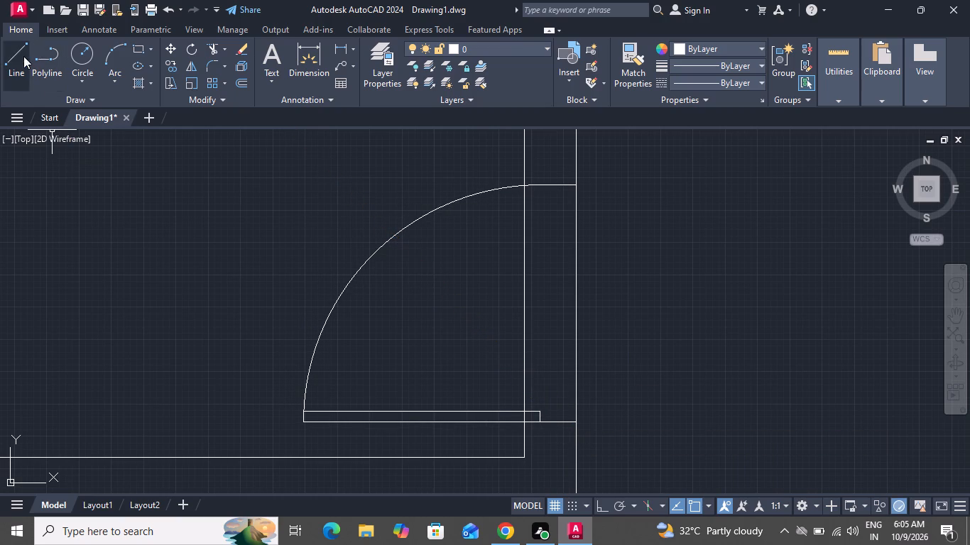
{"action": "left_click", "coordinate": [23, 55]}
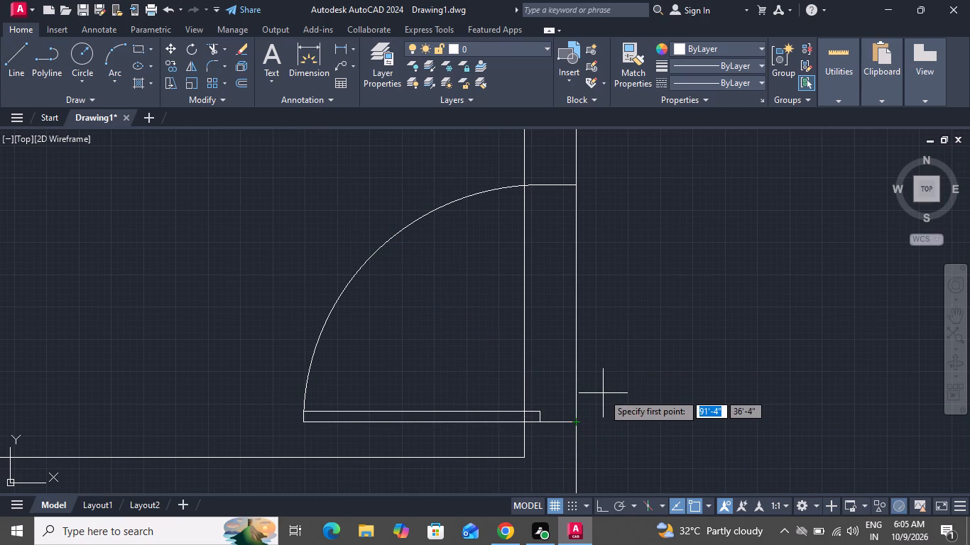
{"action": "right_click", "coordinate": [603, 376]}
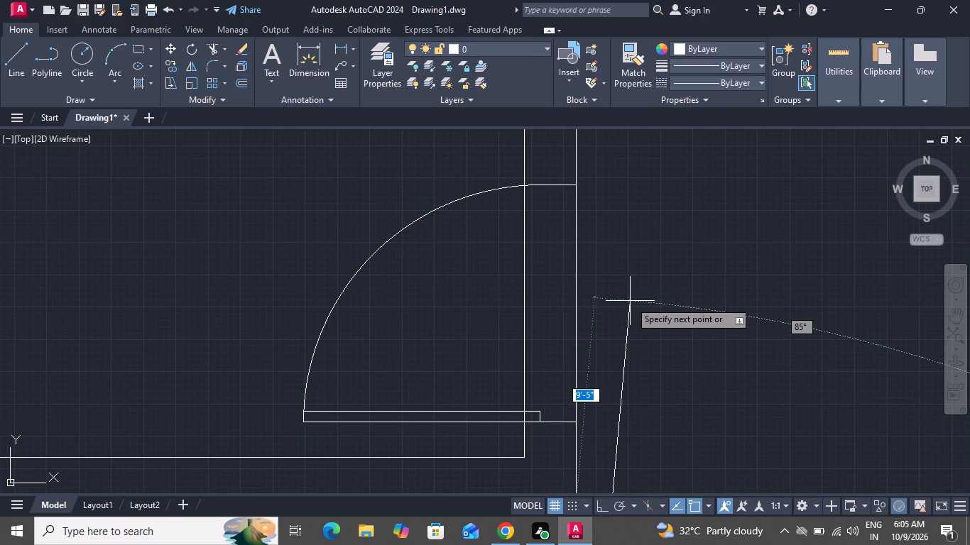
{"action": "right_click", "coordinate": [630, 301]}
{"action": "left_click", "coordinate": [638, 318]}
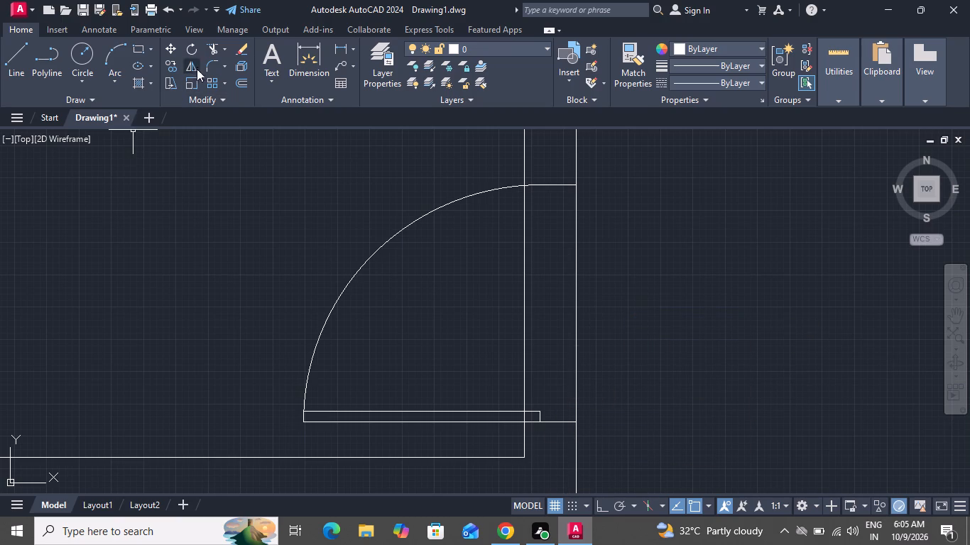
Trim both vertical partition lines across the opening of the small top-middle room's door.
{"action": "left_click", "coordinate": [209, 49]}
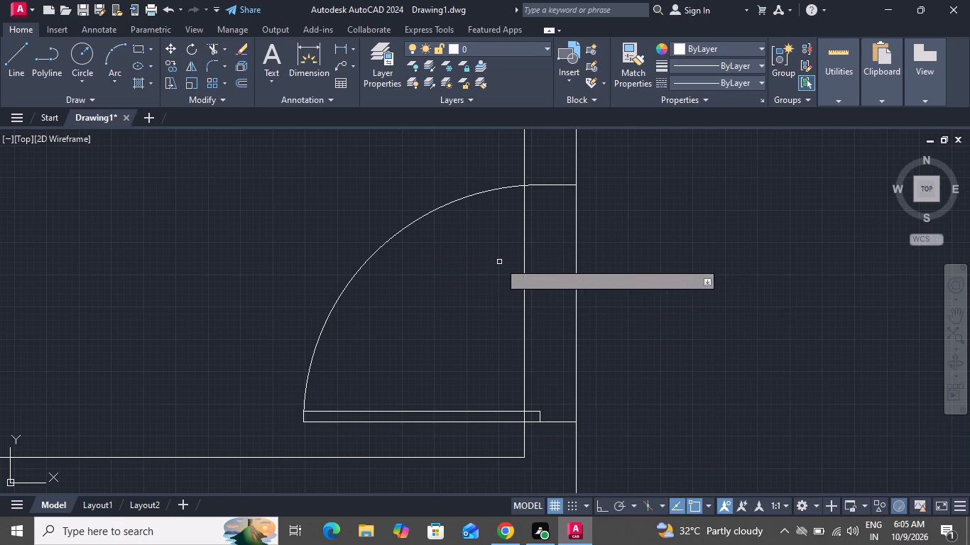
{"action": "left_click", "coordinate": [499, 262]}
{"action": "left_click", "coordinate": [668, 258]}
{"action": "scroll", "coordinate": [641, 310], "scroll_direction": "up", "scroll_amount": 1}
{"action": "scroll", "coordinate": [626, 314], "scroll_direction": "down", "scroll_amount": 3}
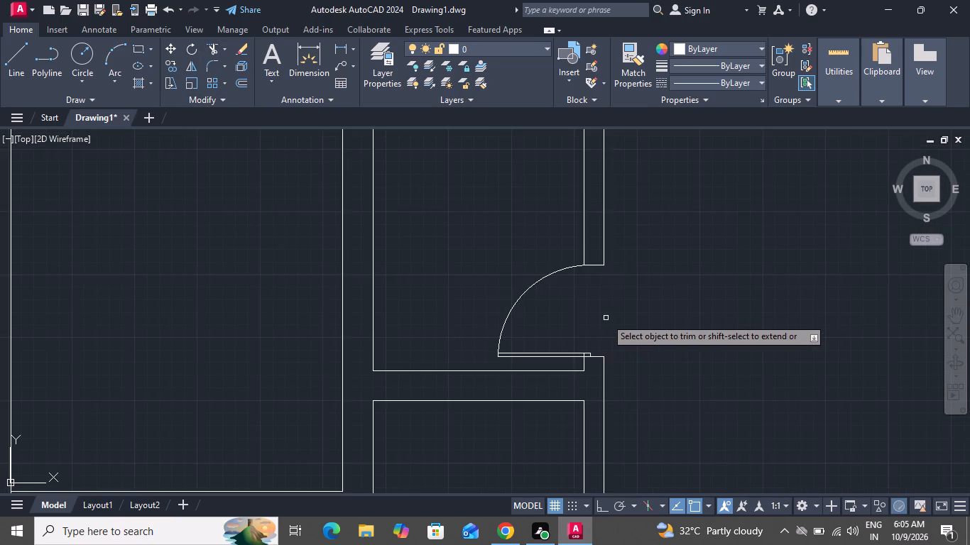
{"action": "scroll", "coordinate": [606, 318], "scroll_direction": "up", "scroll_amount": 1}
{"action": "right_click", "coordinate": [606, 318]}
{"action": "left_click", "coordinate": [629, 340]}
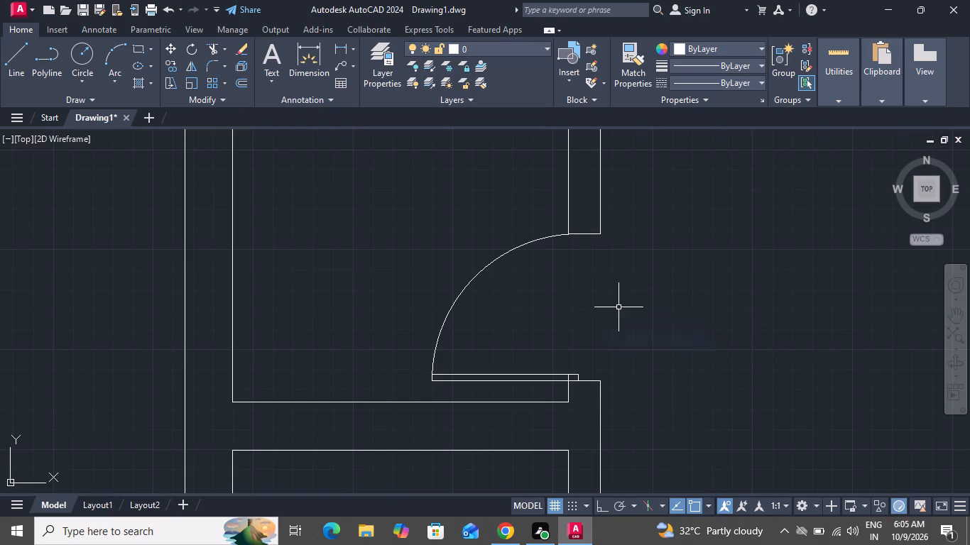
Draw a short line across the horizontal partition from the upper-left room's lower-right inner corner down to the partition's lower line.
{"action": "scroll", "coordinate": [606, 307], "scroll_direction": "down", "scroll_amount": 5}
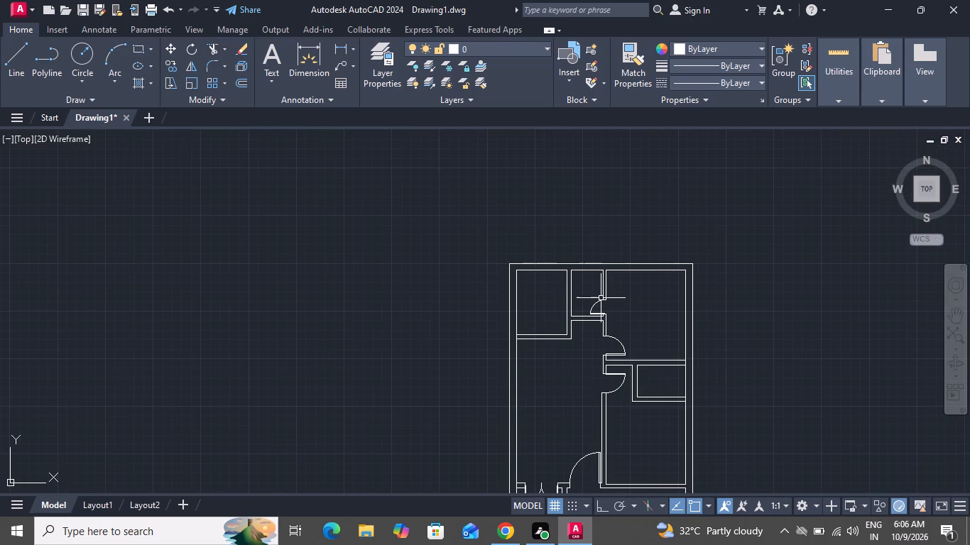
{"action": "left_click", "coordinate": [15, 64]}
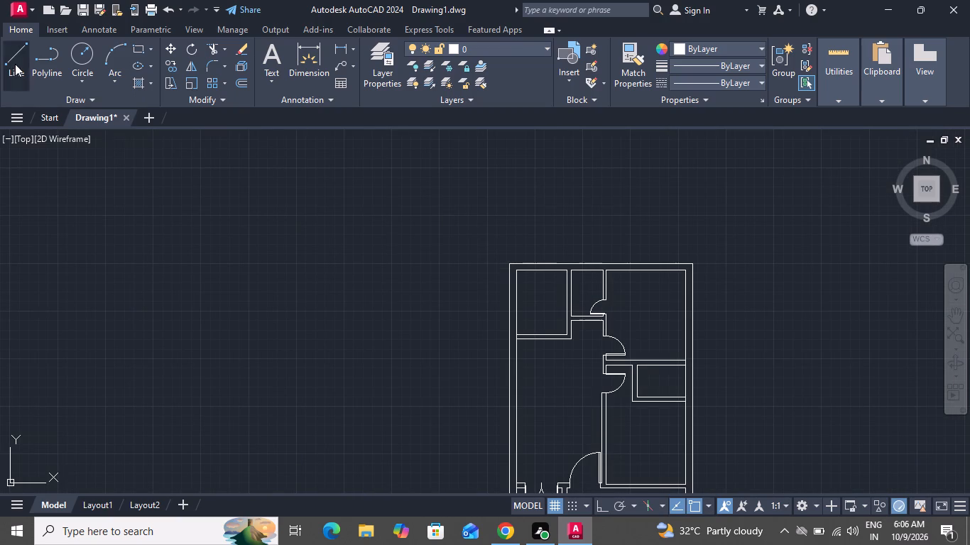
{"action": "scroll", "coordinate": [572, 345], "scroll_direction": "up", "scroll_amount": 3}
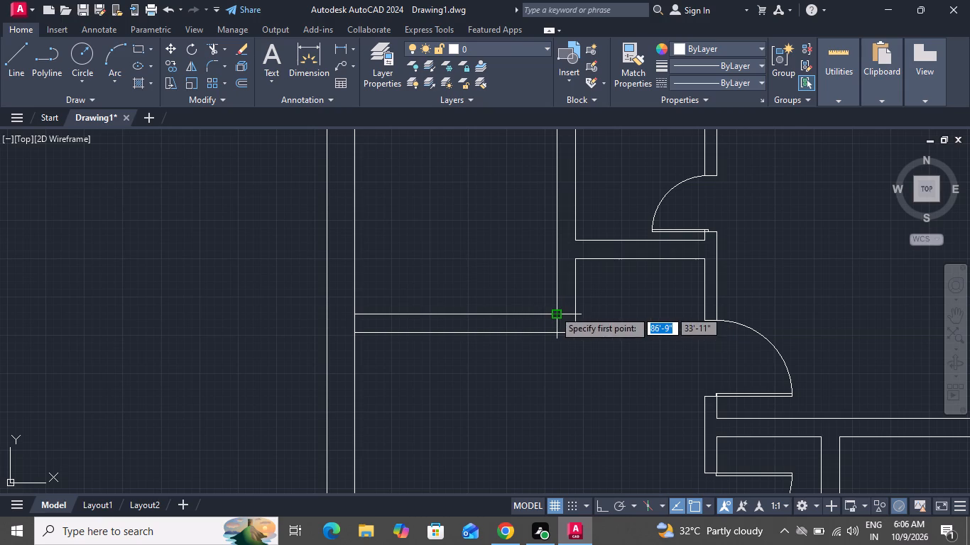
{"action": "left_click", "coordinate": [554, 310]}
{"action": "left_click", "coordinate": [554, 337]}
{"action": "right_click", "coordinate": [554, 335]}
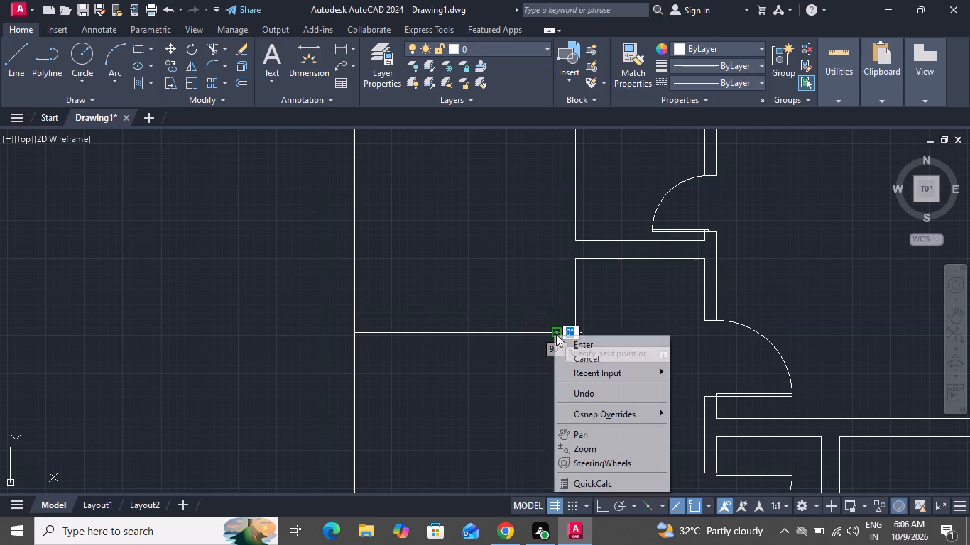
{"action": "left_click", "coordinate": [568, 353]}
Draw a short vertical line across the horizontal partition below the upper-left room, starting at the midpoint of its upper line.
{"action": "left_click", "coordinate": [3, 57]}
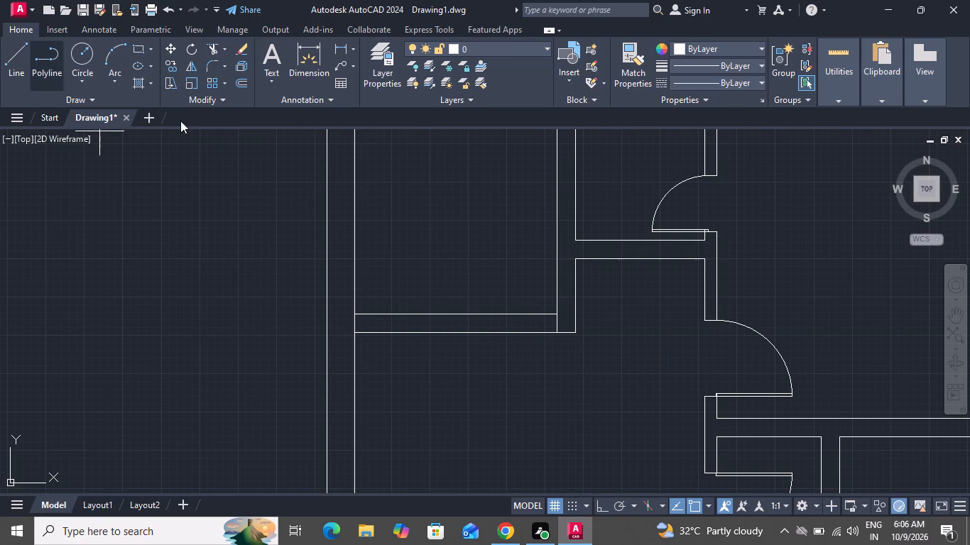
{"action": "left_click", "coordinate": [454, 316]}
{"action": "left_click", "coordinate": [454, 338]}
{"action": "right_click", "coordinate": [457, 338]}
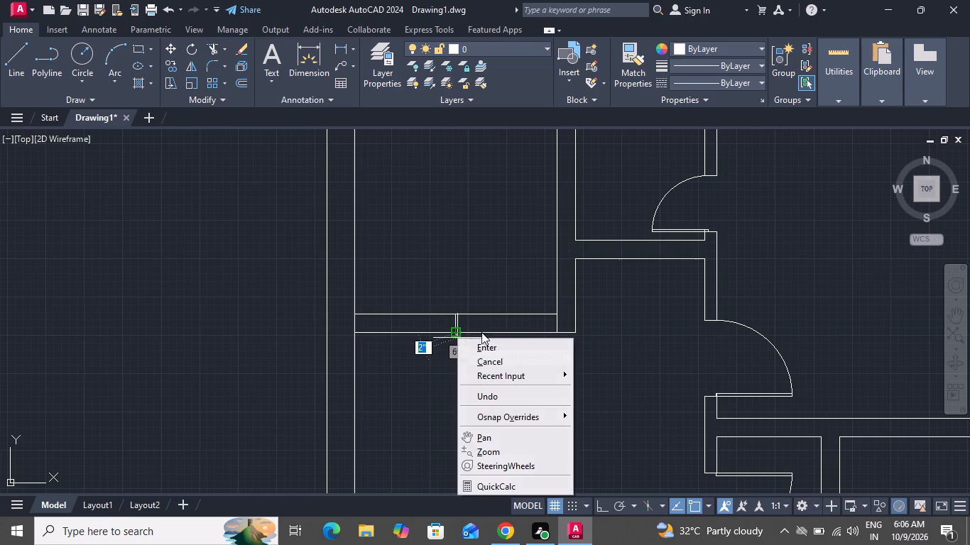
{"action": "left_click", "coordinate": [490, 361]}
Trim both lines of the horizontal partition below the upper-left room between the short vertical line and the vertical partition.
{"action": "left_click", "coordinate": [211, 49]}
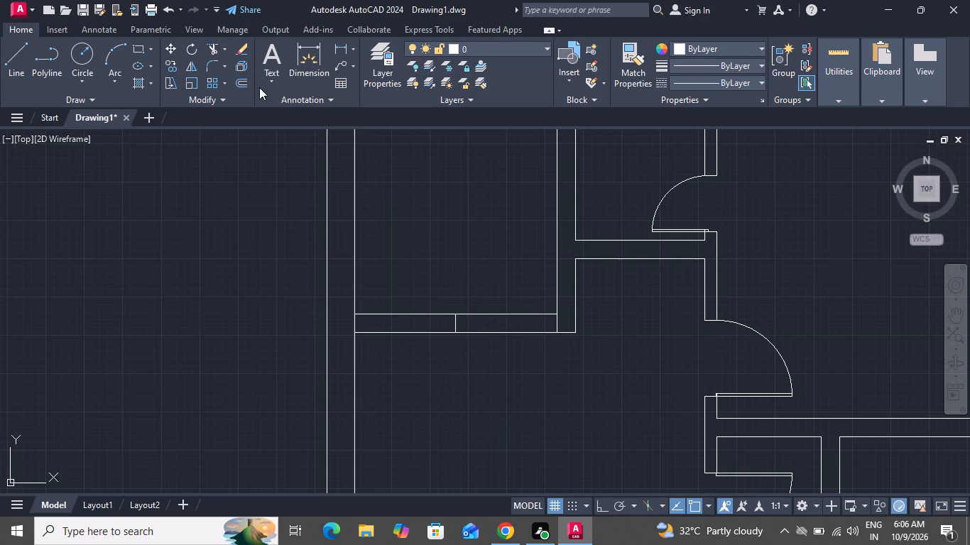
{"action": "left_click_drag", "start_coordinate": [497, 286], "coordinate": [510, 324]}
{"action": "left_click", "coordinate": [526, 379]}
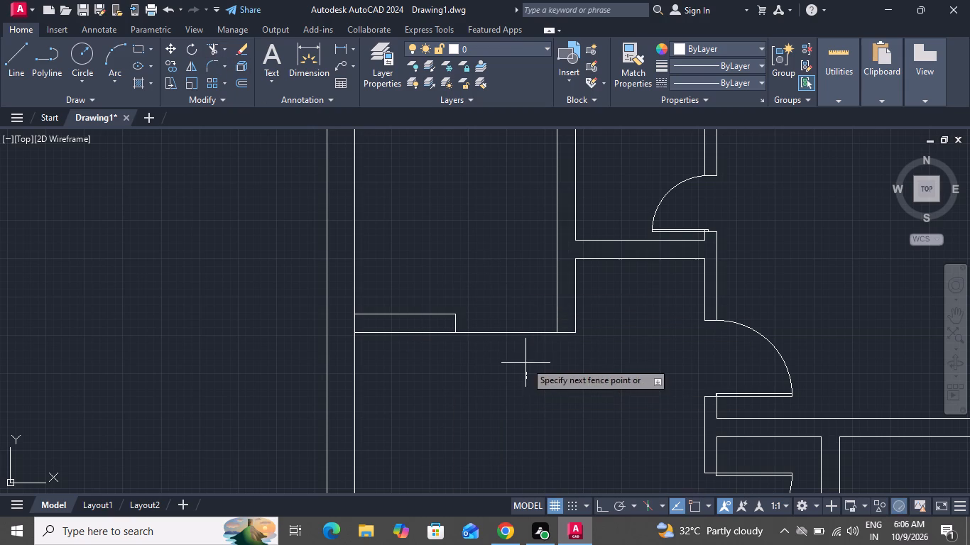
{"action": "left_click", "coordinate": [505, 288]}
{"action": "right_click", "coordinate": [505, 287]}
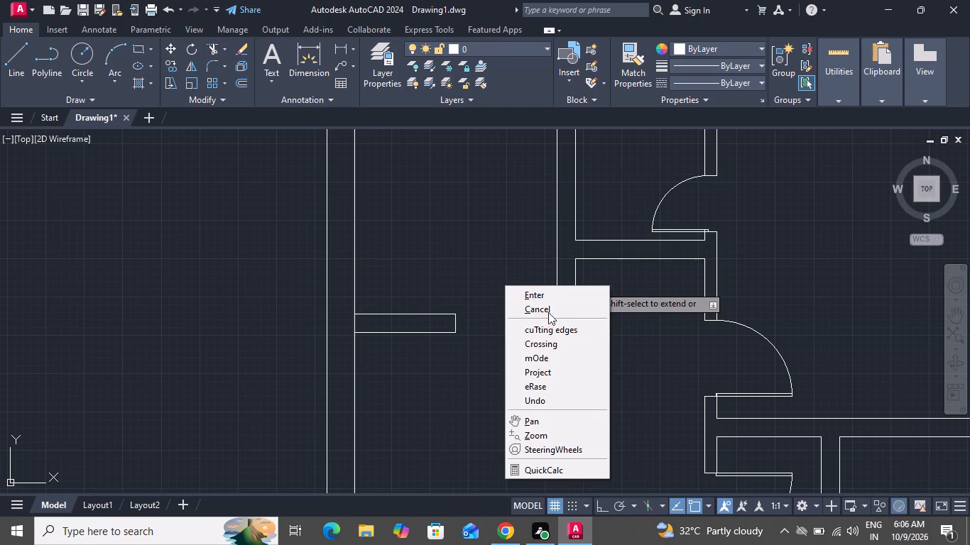
{"action": "left_click", "coordinate": [544, 305]}
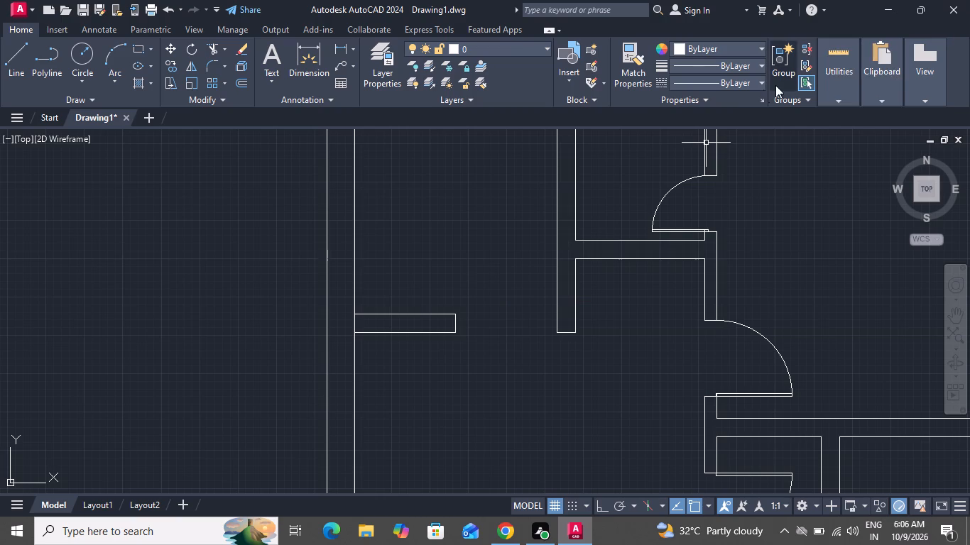
Load the DASHED2 linetype and make it the current linetype.
{"action": "left_click", "coordinate": [740, 80]}
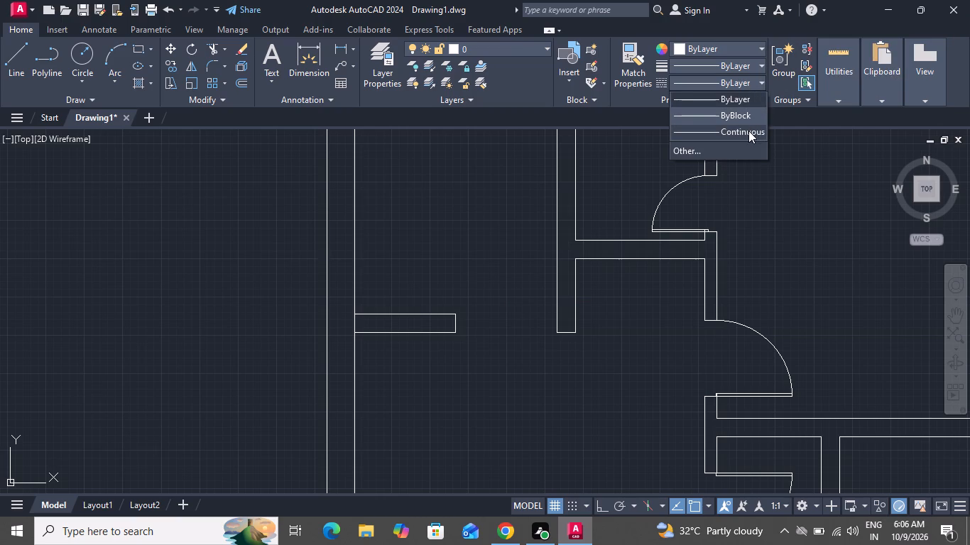
{"action": "left_click", "coordinate": [731, 145]}
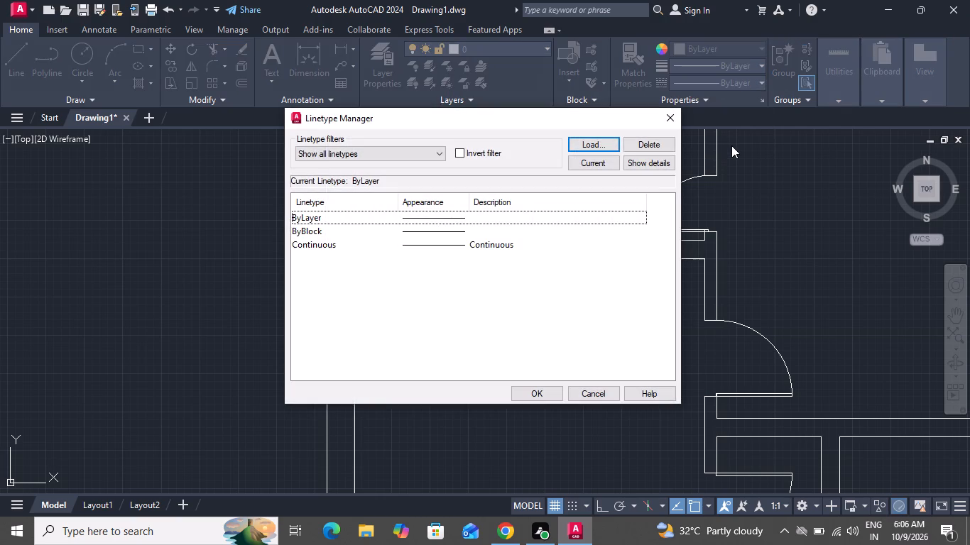
{"action": "left_click", "coordinate": [607, 138]}
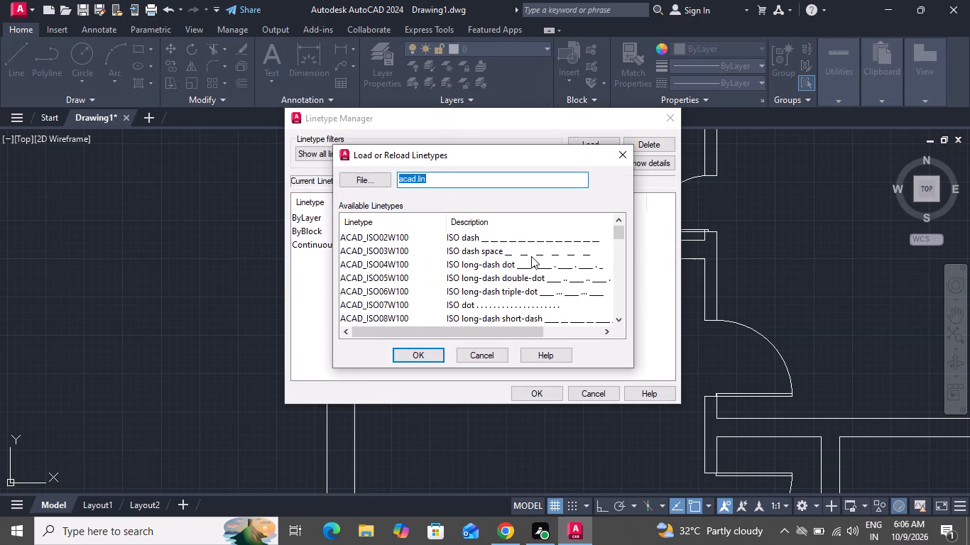
{"action": "scroll", "coordinate": [520, 255], "scroll_direction": "down", "scroll_amount": 1}
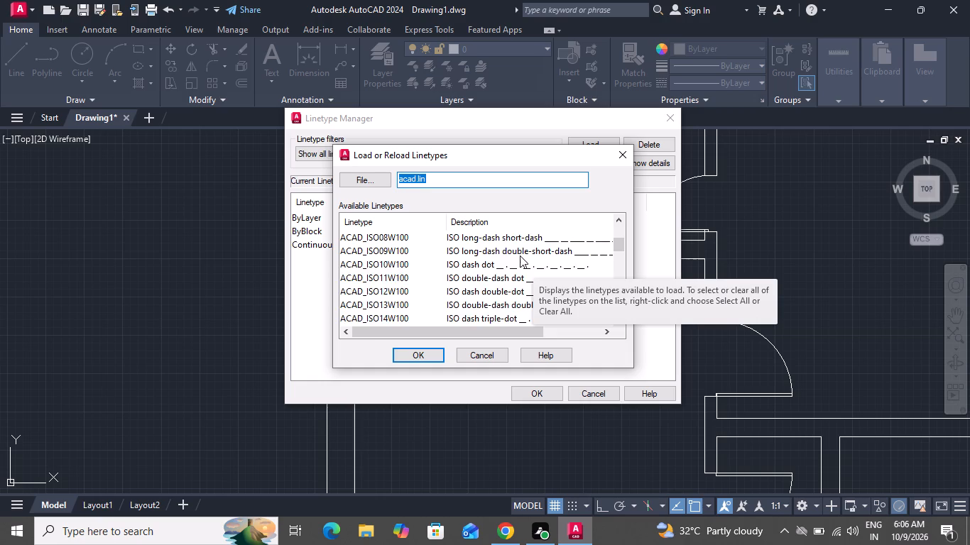
{"action": "scroll", "coordinate": [520, 255], "scroll_direction": "down", "scroll_amount": 2}
{"action": "scroll", "coordinate": [520, 250], "scroll_direction": "up", "scroll_amount": 1}
{"action": "scroll", "coordinate": [529, 265], "scroll_direction": "down", "scroll_amount": 1}
{"action": "scroll", "coordinate": [529, 265], "scroll_direction": "up", "scroll_amount": 1}
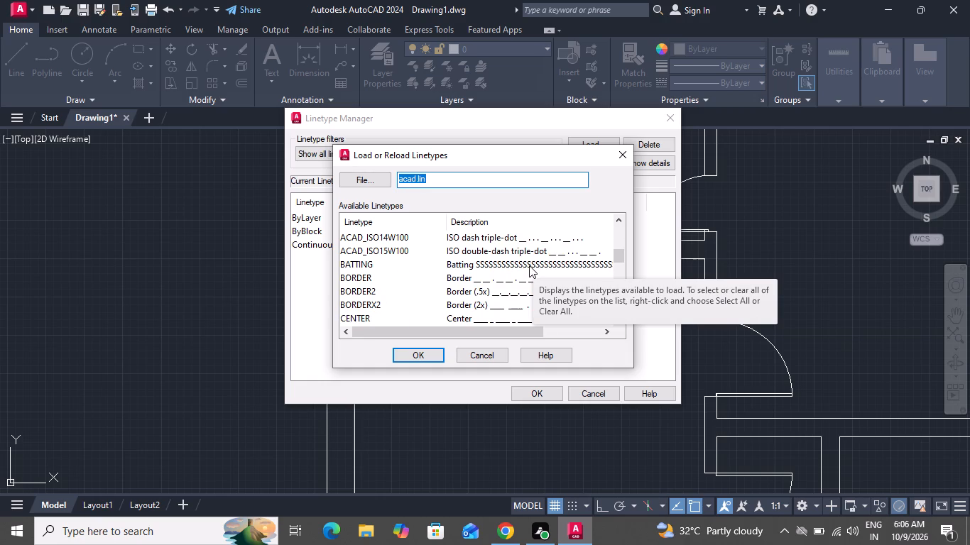
{"action": "scroll", "coordinate": [508, 282], "scroll_direction": "down", "scroll_amount": 2}
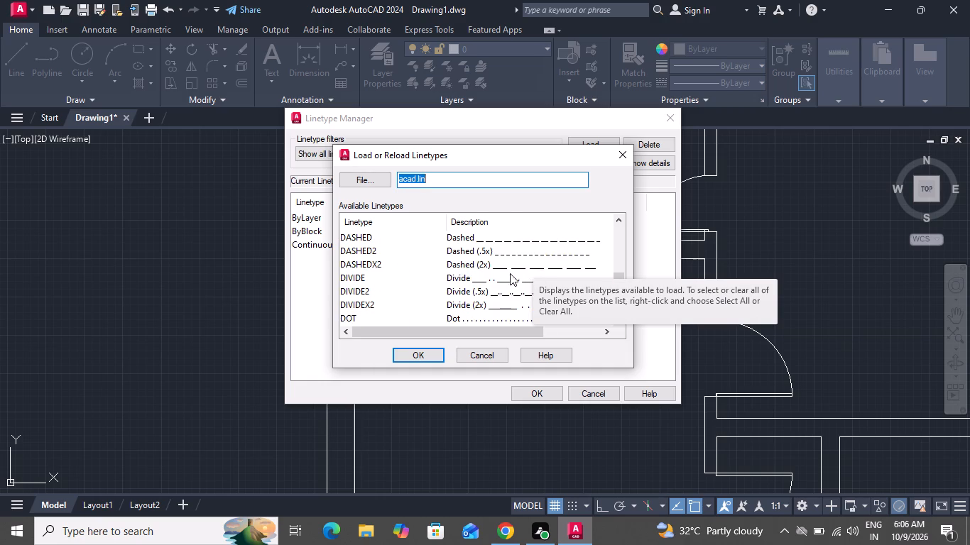
{"action": "left_click", "coordinate": [520, 255]}
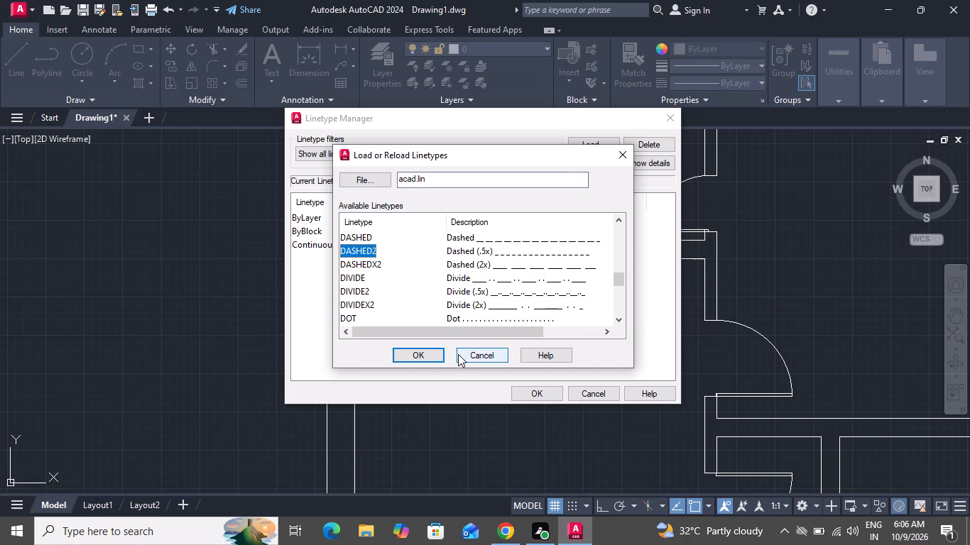
{"action": "left_click", "coordinate": [442, 356]}
{"action": "left_click", "coordinate": [547, 390]}
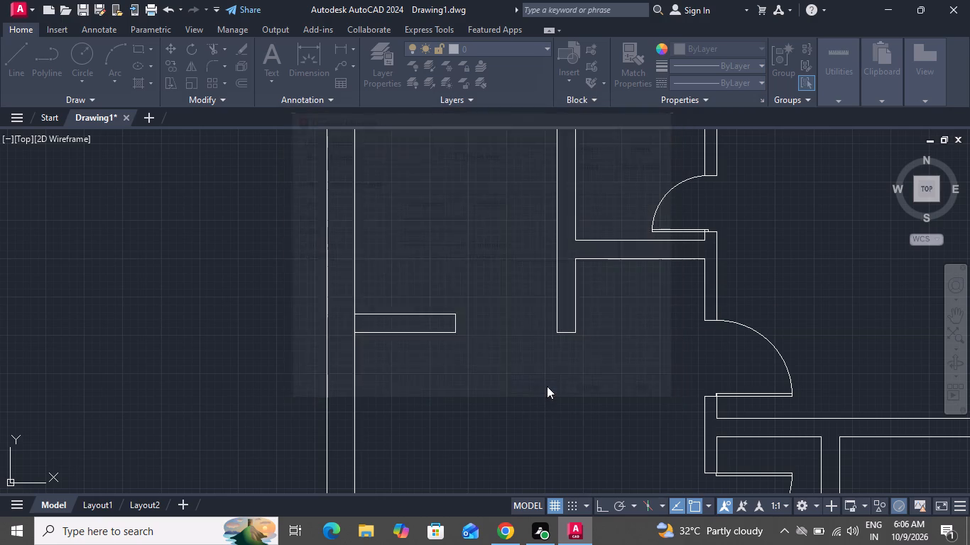
{"action": "left_click", "coordinate": [742, 83]}
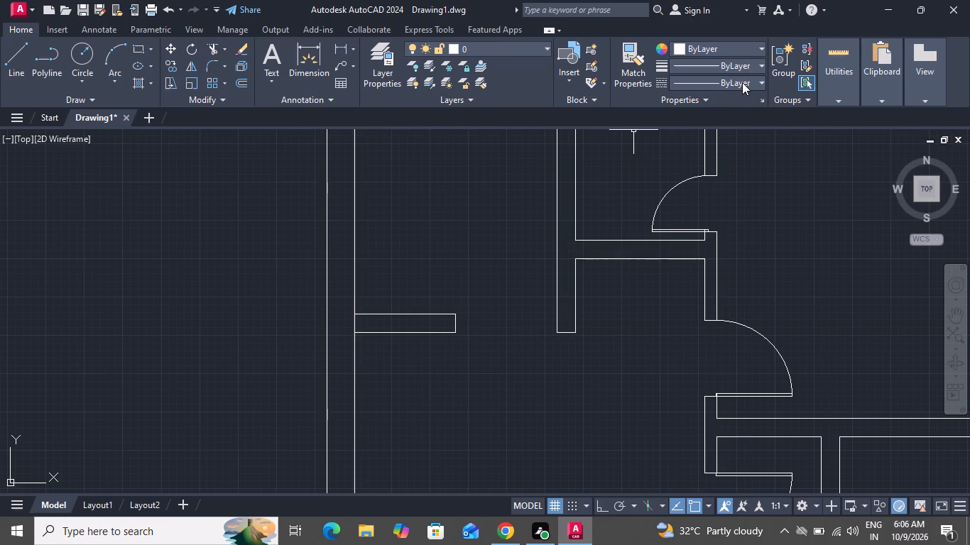
{"action": "left_click", "coordinate": [716, 147]}
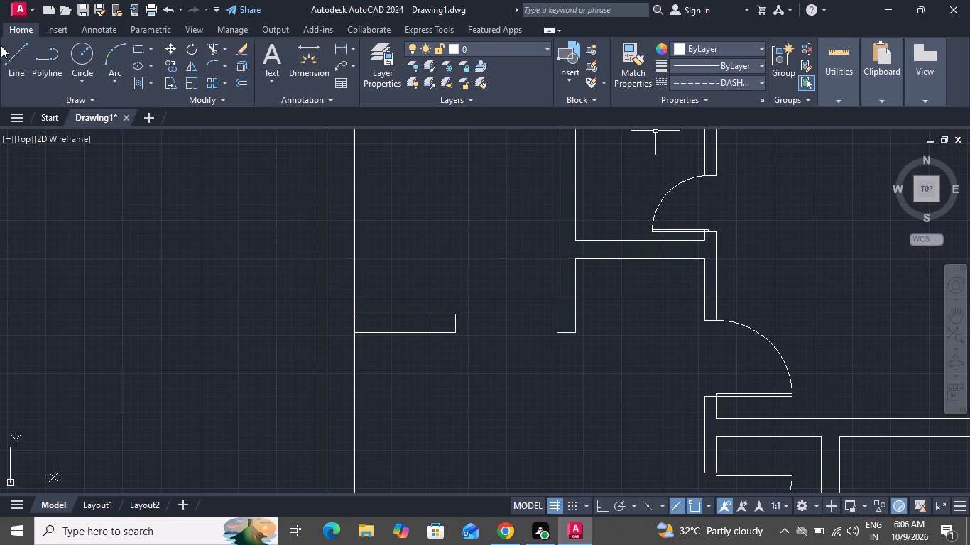
Draw a 2'-9" dashed line across the upper-left room's opening, from the partition stub's upper corner to the vertical partition.
{"action": "left_click", "coordinate": [9, 55]}
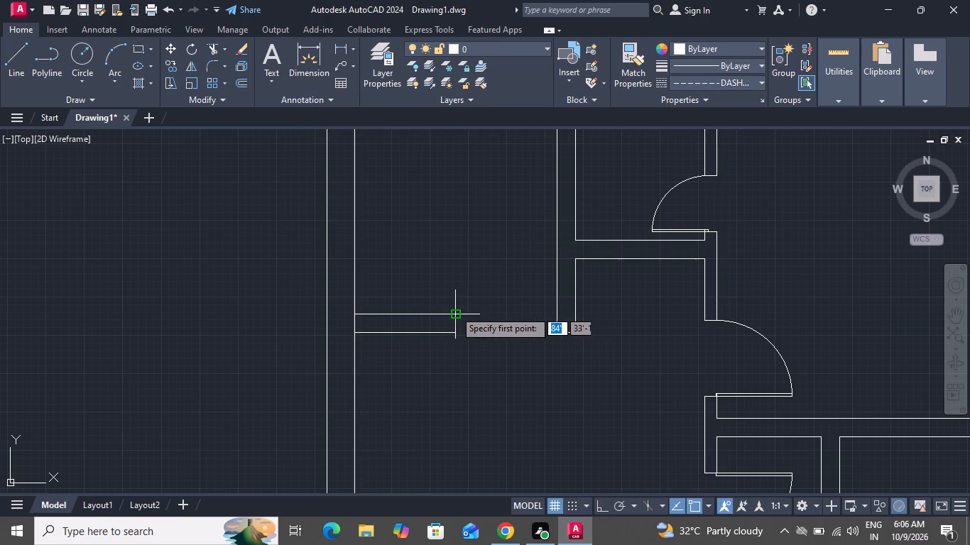
{"action": "left_click", "coordinate": [453, 310]}
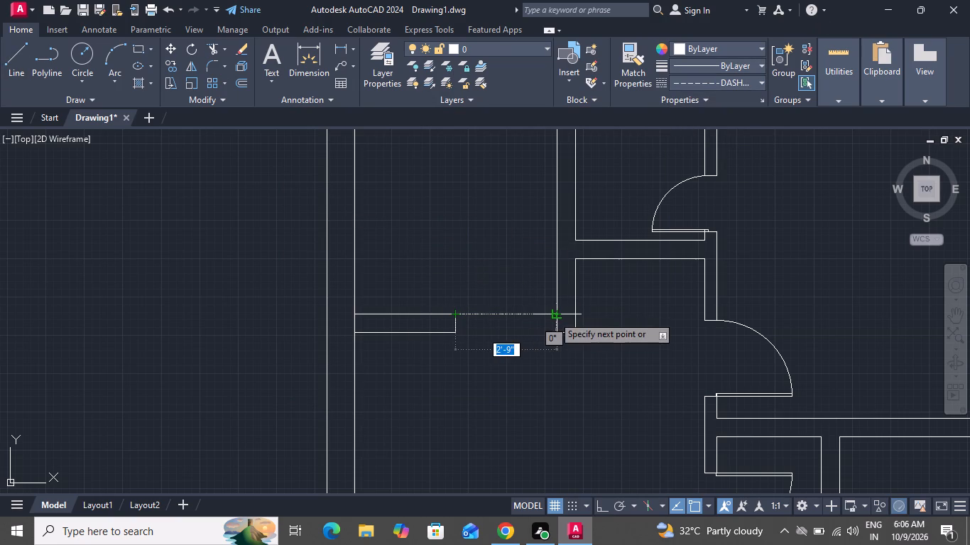
{"action": "left_click", "coordinate": [553, 316]}
{"action": "scroll", "coordinate": [501, 314], "scroll_direction": "up", "scroll_amount": 2}
{"action": "scroll", "coordinate": [500, 314], "scroll_direction": "down", "scroll_amount": 1}
{"action": "scroll", "coordinate": [500, 314], "scroll_direction": "up", "scroll_amount": 1}
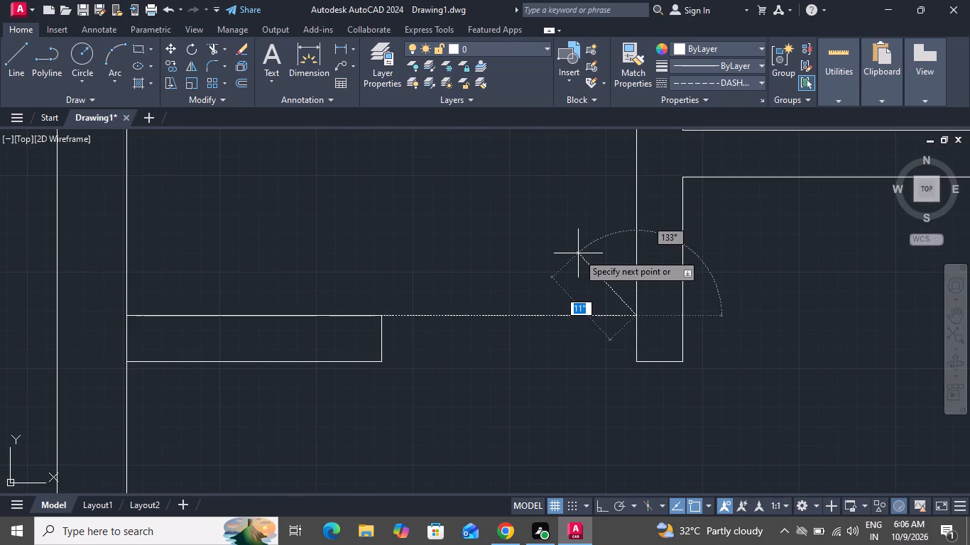
{"action": "right_click", "coordinate": [578, 253]}
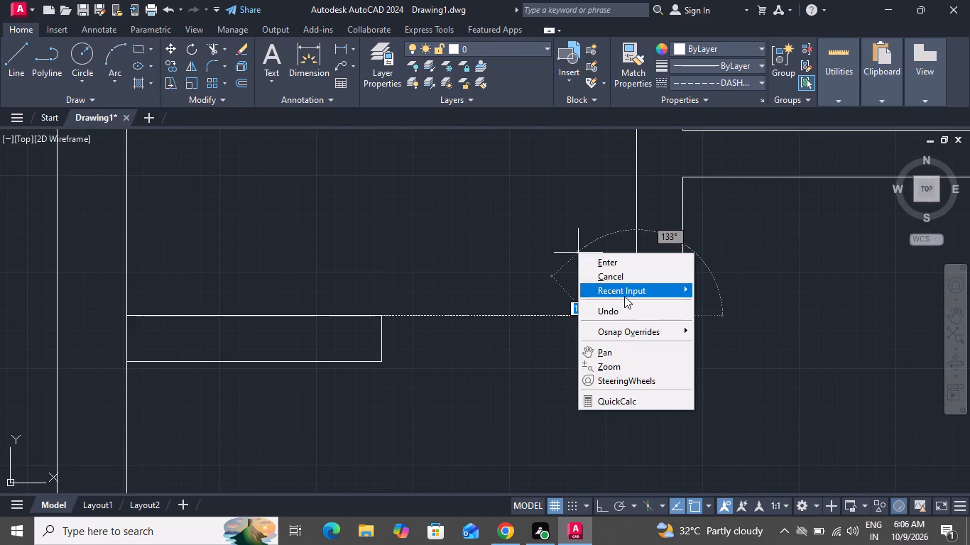
{"action": "left_click", "coordinate": [616, 279]}
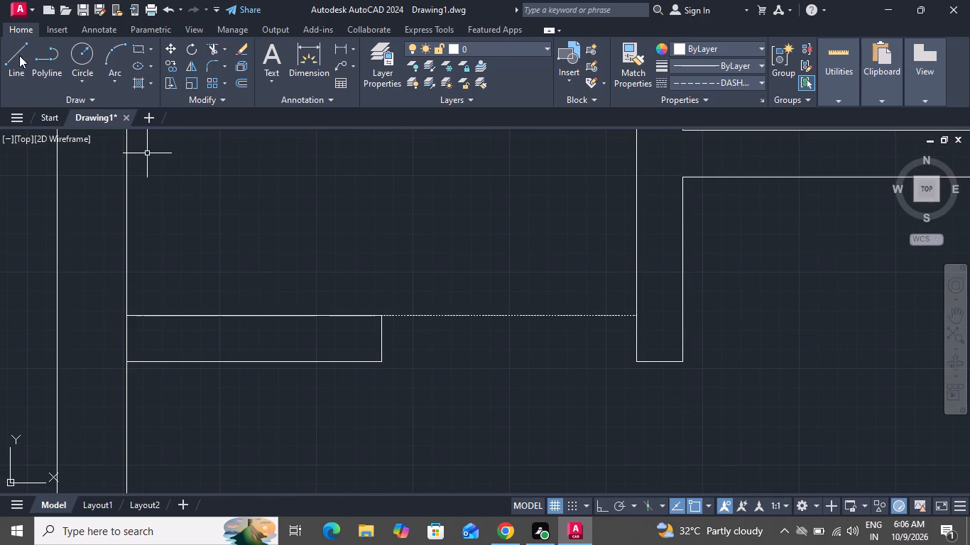
Draw a second dashed line across the opening, from the partition stub's lower corner to the vertical partition's lower corner.
{"action": "left_click", "coordinate": [18, 55]}
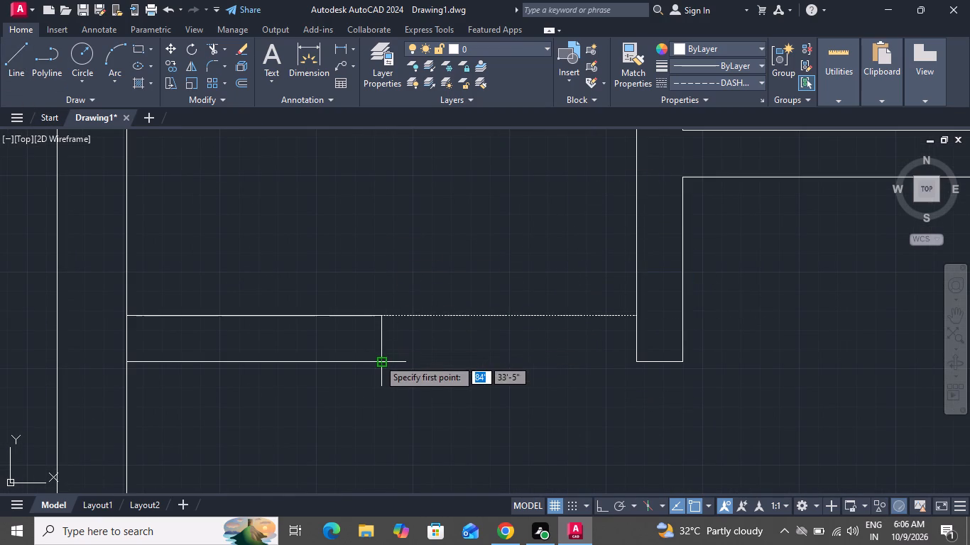
{"action": "left_click", "coordinate": [378, 359]}
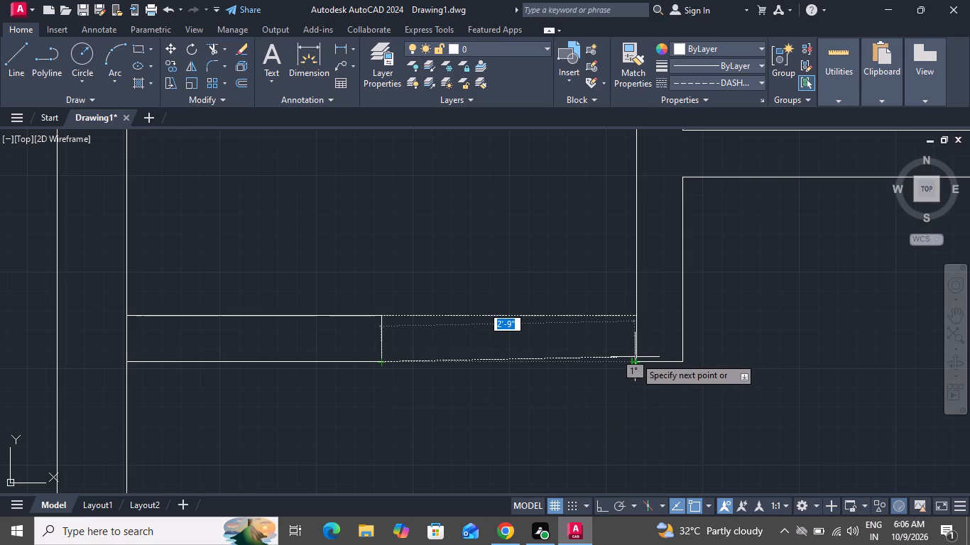
{"action": "left_click", "coordinate": [638, 361]}
{"action": "right_click", "coordinate": [638, 361]}
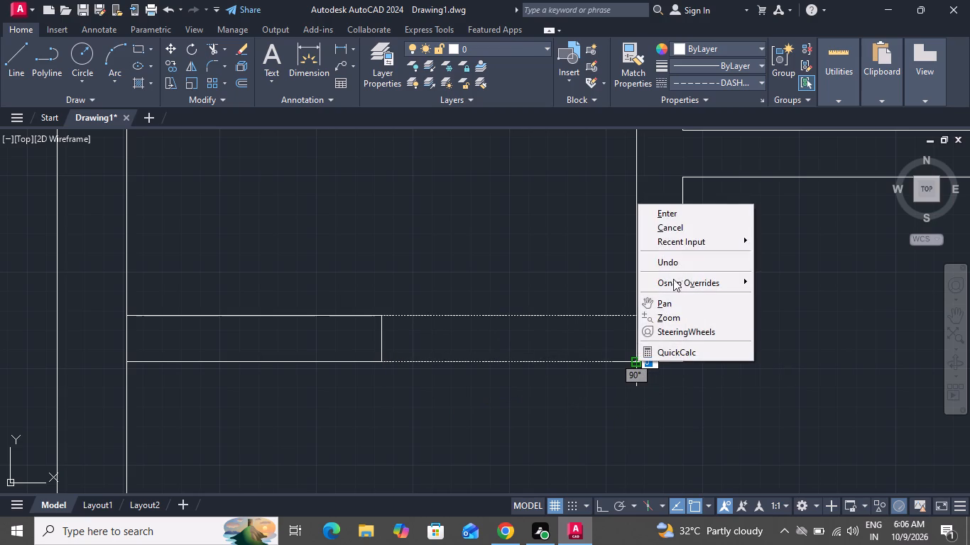
{"action": "left_click", "coordinate": [675, 229]}
Insert a Door - Imperial block from the Architectural tool palette below the upper-left room, and close the palettes.
{"action": "scroll", "coordinate": [587, 336], "scroll_direction": "down", "scroll_amount": 1}
{"action": "scroll", "coordinate": [586, 338], "scroll_direction": "up", "scroll_amount": 1}
{"action": "scroll", "coordinate": [586, 338], "scroll_direction": "down", "scroll_amount": 3}
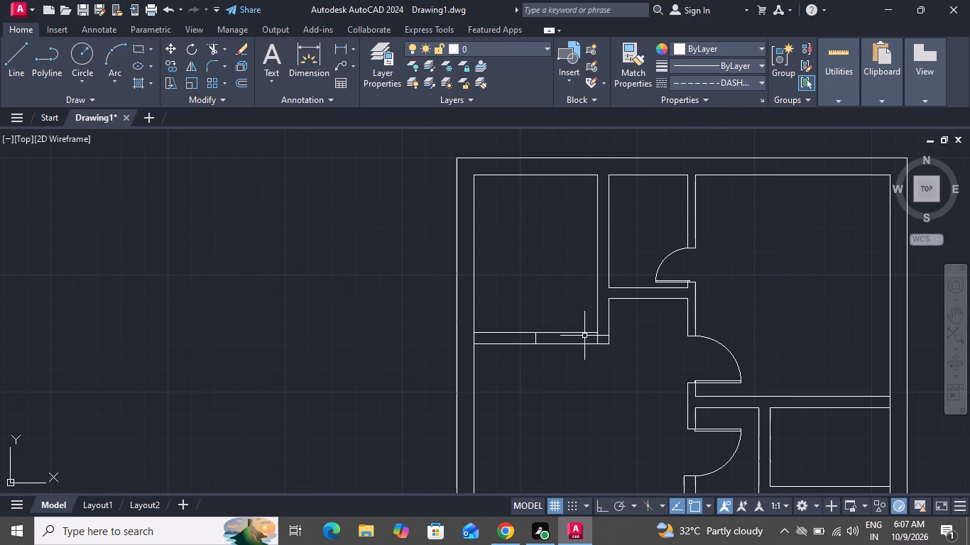
{"action": "scroll", "coordinate": [585, 335], "scroll_direction": "up", "scroll_amount": 1}
{"action": "scroll", "coordinate": [585, 331], "scroll_direction": "down", "scroll_amount": 3}
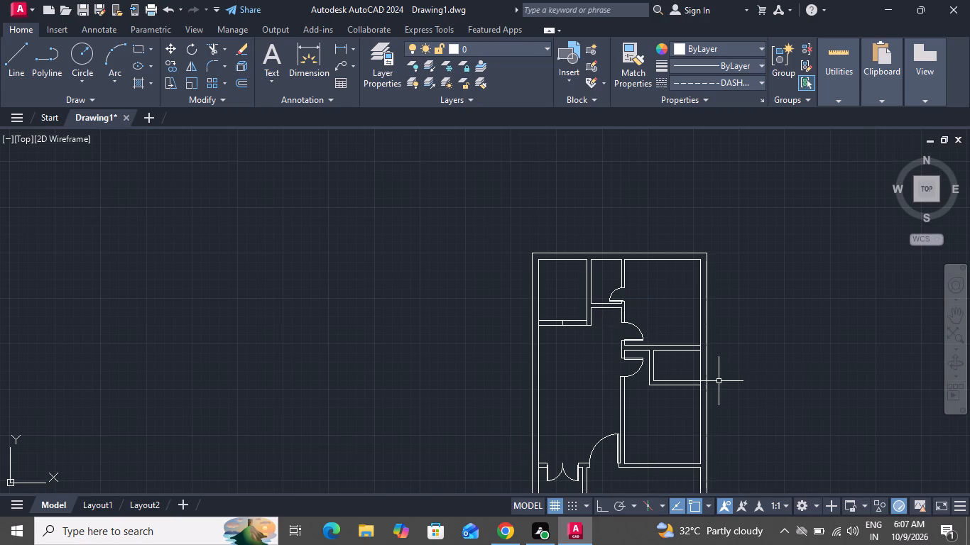
{"action": "scroll", "coordinate": [719, 382], "scroll_direction": "up", "scroll_amount": 2}
{"action": "type", "text": "tp"}
{"action": "key", "text": "space"}
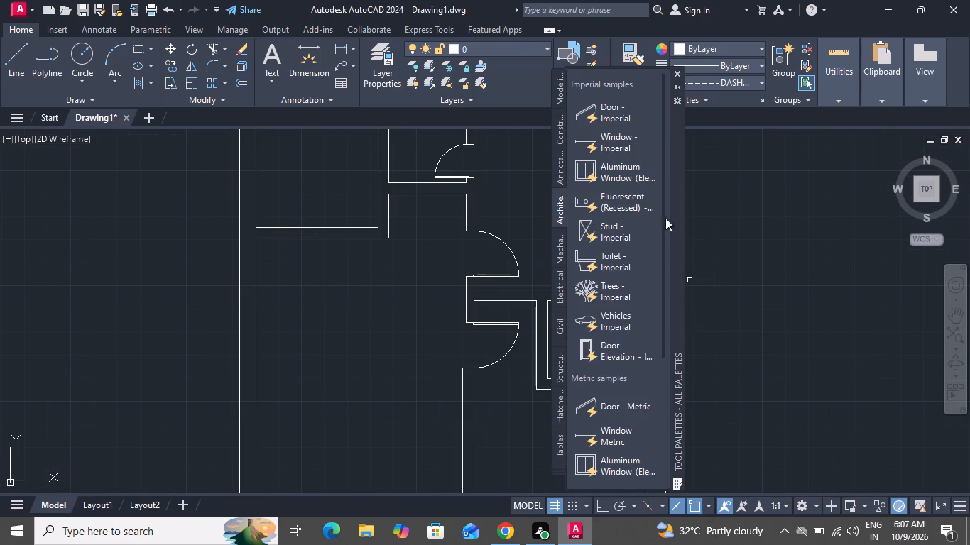
{"action": "left_click_drag", "start_coordinate": [611, 108], "coordinate": [354, 294]}
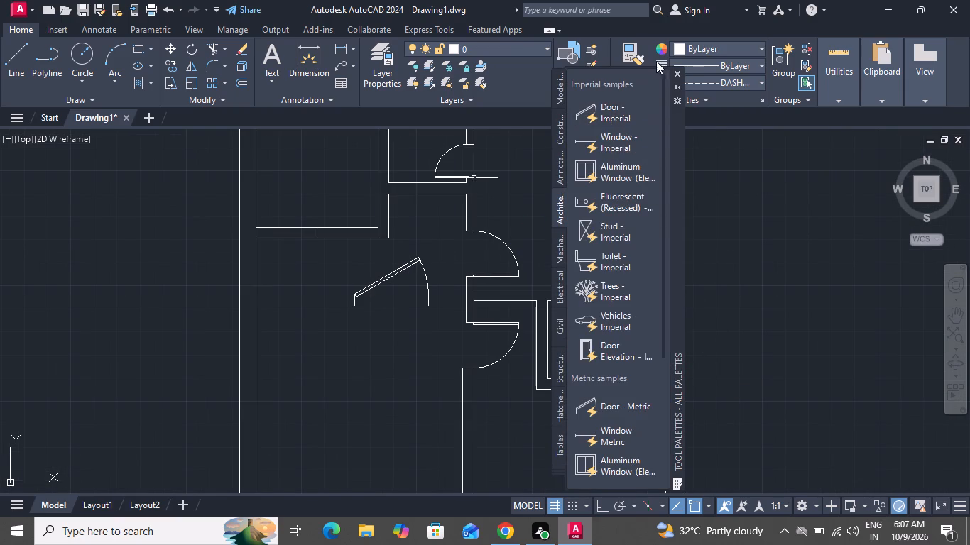
{"action": "left_click", "coordinate": [680, 72]}
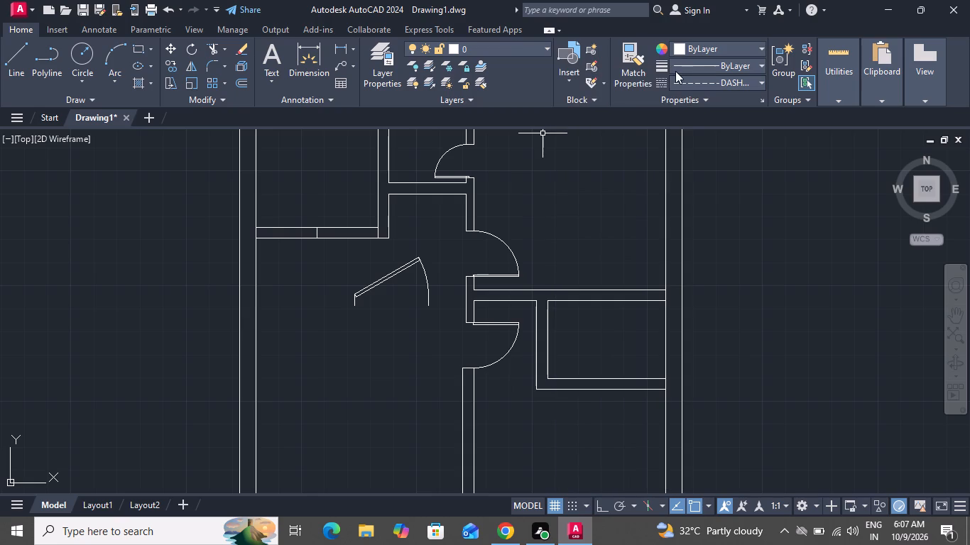
Set the new door block to its fully open state, with the leaf perpendicular to the opening.
{"action": "left_click", "coordinate": [427, 287]}
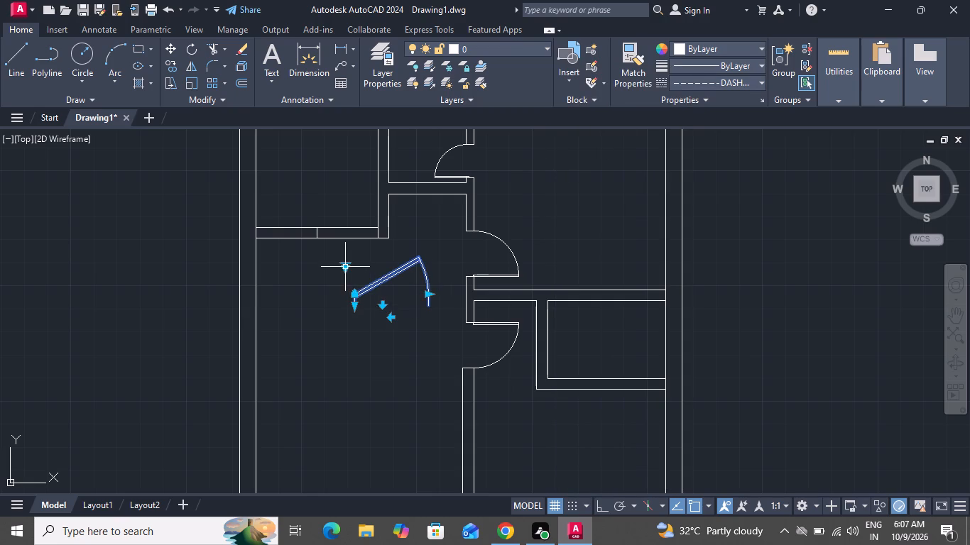
{"action": "left_click", "coordinate": [349, 263]}
{"action": "left_click", "coordinate": [380, 319]}
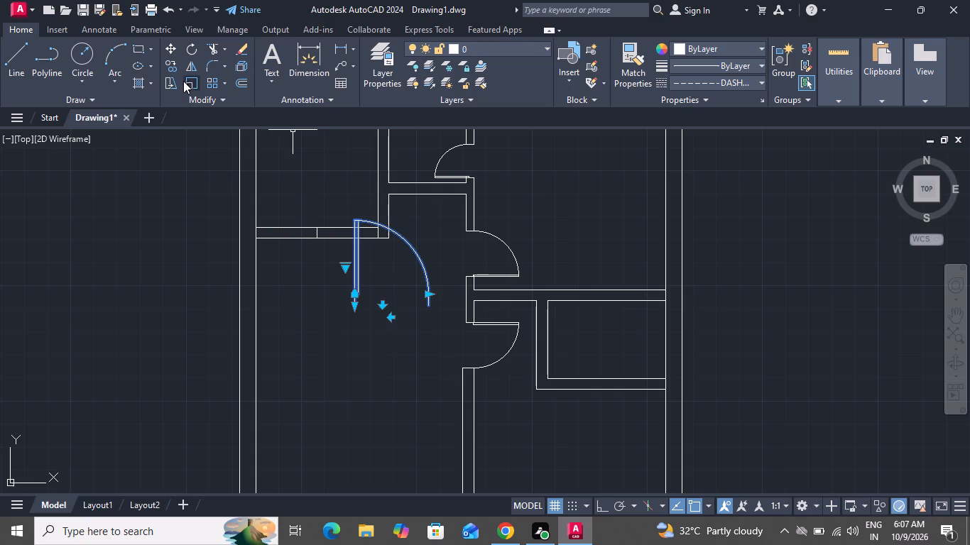
Scale the new door to about half its size from a base point near its hinge.
{"action": "left_click", "coordinate": [187, 83]}
{"action": "left_click", "coordinate": [357, 288]}
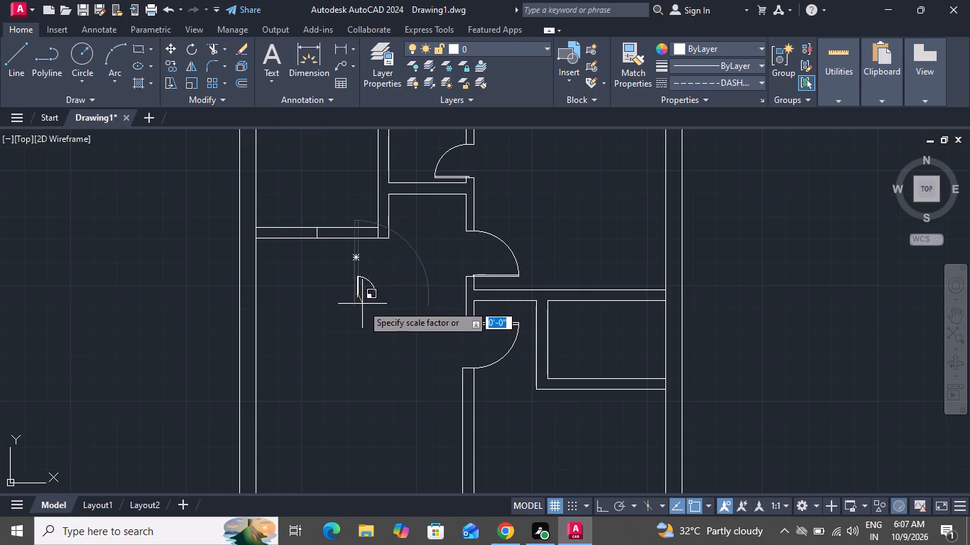
{"action": "left_click", "coordinate": [369, 313]}
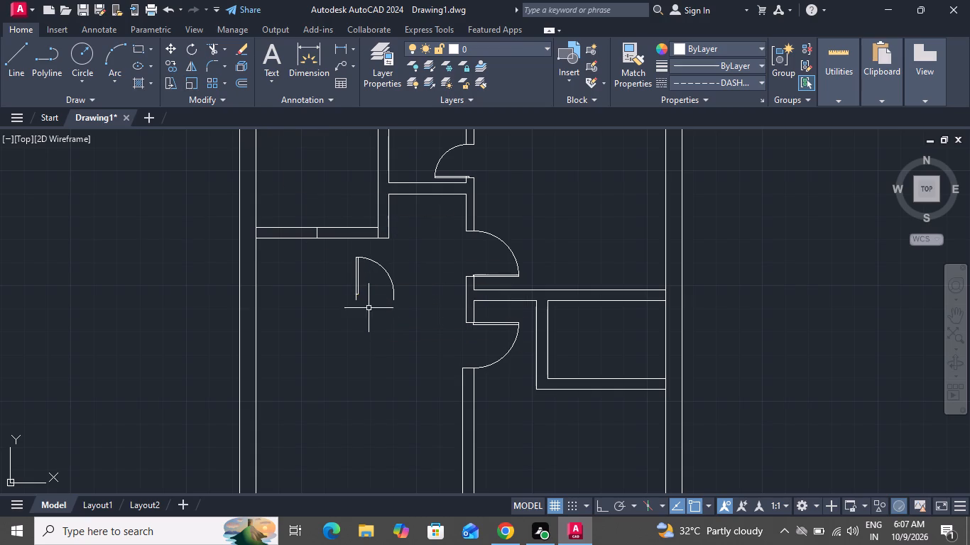
Move the scaled door by its hinge corner onto the bottom wall of the small right-hand room, near that wall's left corner.
{"action": "left_click", "coordinate": [356, 285]}
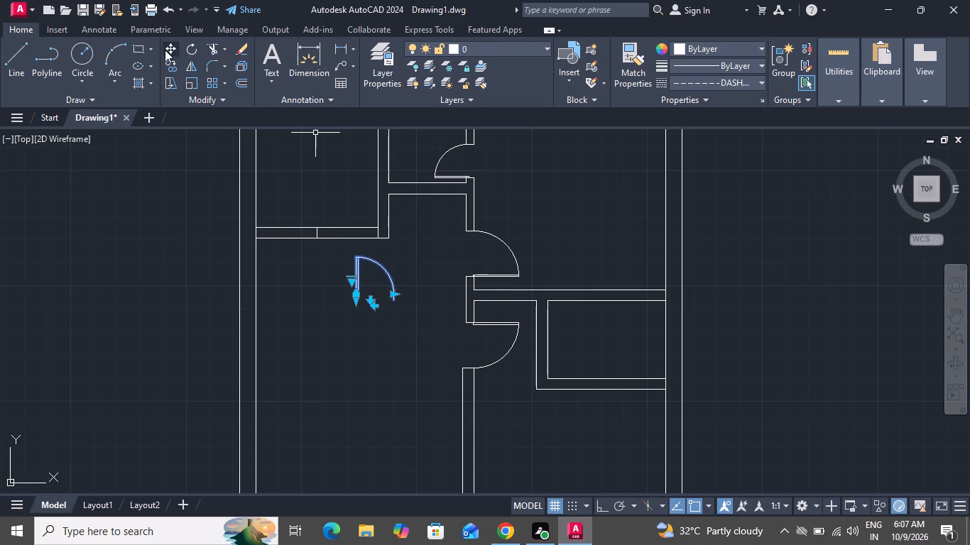
{"action": "left_click", "coordinate": [165, 46]}
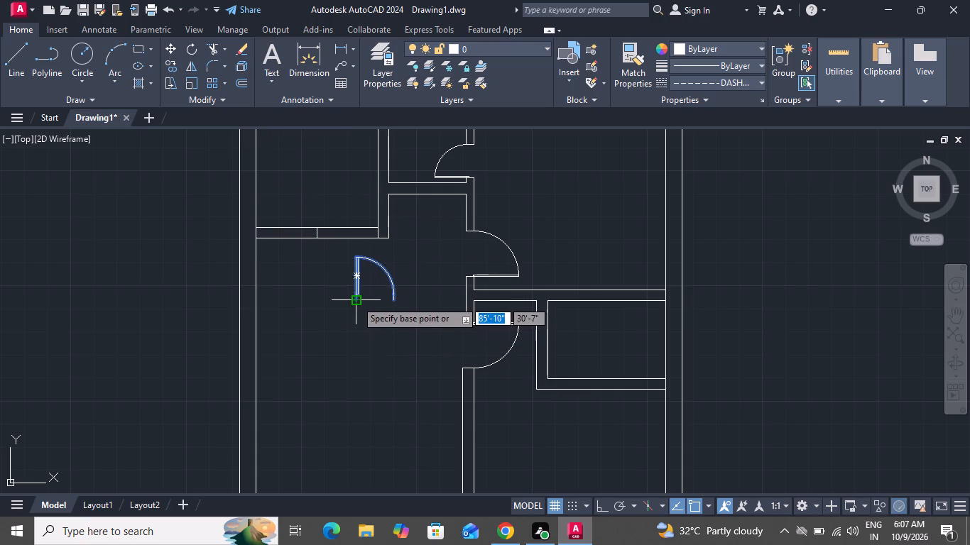
{"action": "left_click", "coordinate": [356, 300]}
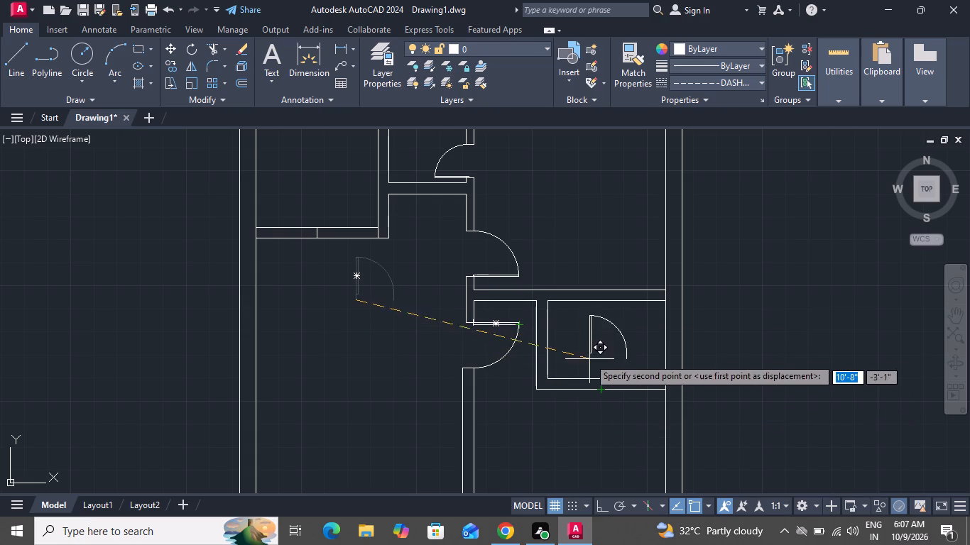
{"action": "scroll", "coordinate": [587, 290], "scroll_direction": "up", "scroll_amount": 1}
{"action": "scroll", "coordinate": [589, 291], "scroll_direction": "down", "scroll_amount": 1}
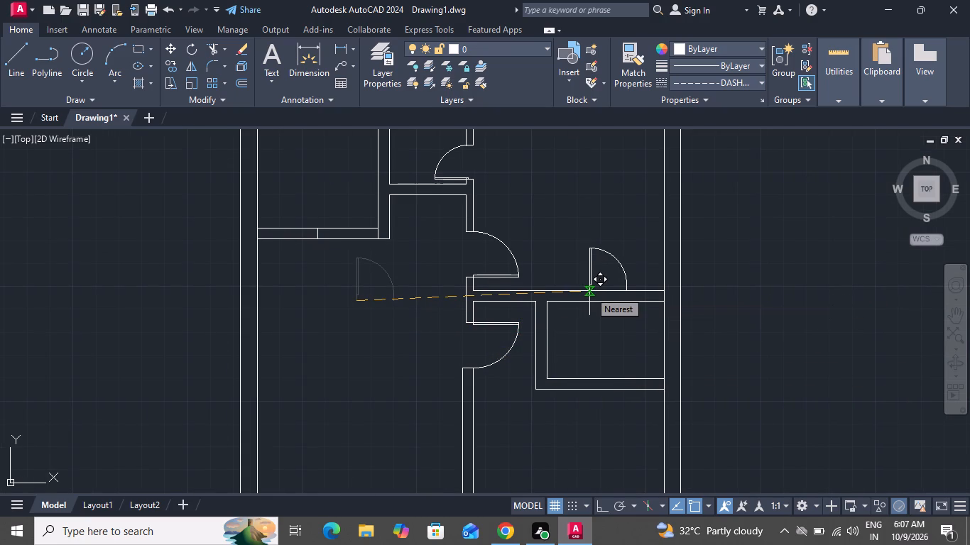
{"action": "scroll", "coordinate": [574, 299], "scroll_direction": "up", "scroll_amount": 2}
{"action": "scroll", "coordinate": [571, 299], "scroll_direction": "down", "scroll_amount": 2}
{"action": "scroll", "coordinate": [571, 299], "scroll_direction": "up", "scroll_amount": 1}
{"action": "scroll", "coordinate": [572, 300], "scroll_direction": "down", "scroll_amount": 1}
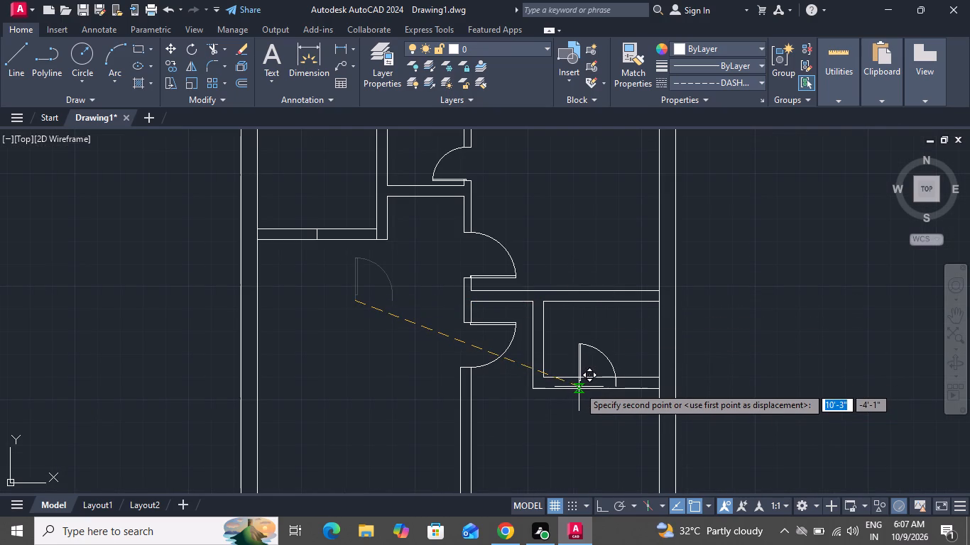
{"action": "scroll", "coordinate": [579, 387], "scroll_direction": "up", "scroll_amount": 1}
{"action": "scroll", "coordinate": [577, 385], "scroll_direction": "down", "scroll_amount": 1}
{"action": "scroll", "coordinate": [559, 385], "scroll_direction": "up", "scroll_amount": 3}
{"action": "scroll", "coordinate": [558, 385], "scroll_direction": "down", "scroll_amount": 1}
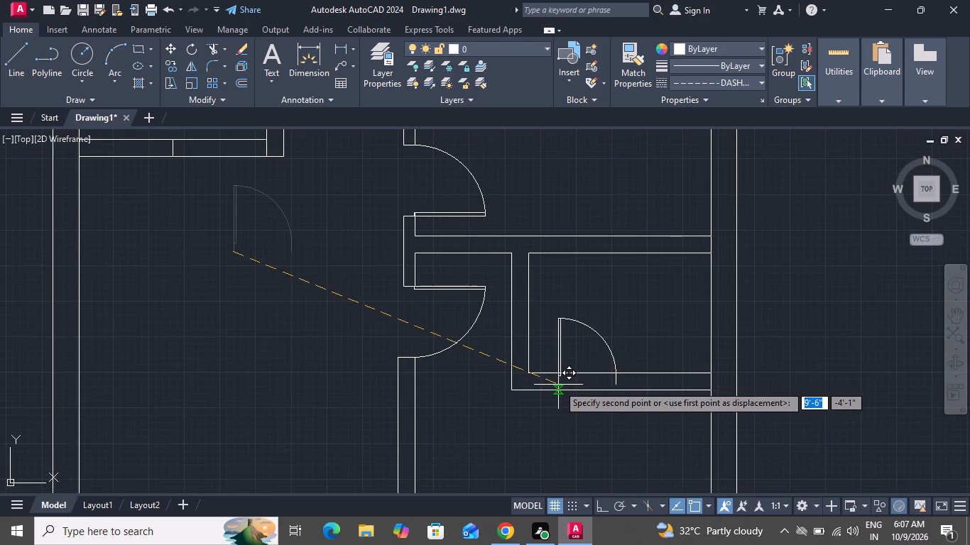
{"action": "scroll", "coordinate": [546, 389], "scroll_direction": "up", "scroll_amount": 1}
{"action": "scroll", "coordinate": [546, 389], "scroll_direction": "down", "scroll_amount": 1}
{"action": "scroll", "coordinate": [546, 389], "scroll_direction": "up", "scroll_amount": 3}
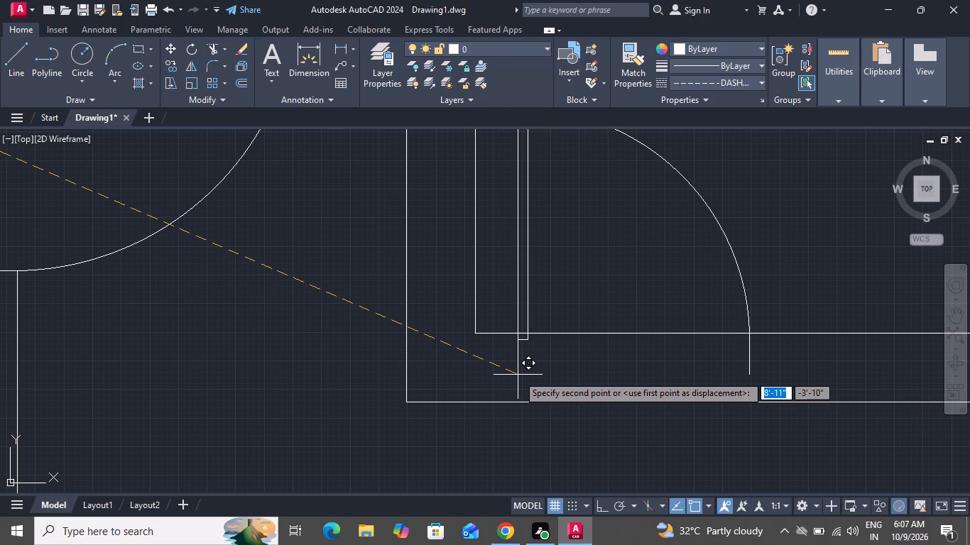
{"action": "left_click", "coordinate": [505, 402]}
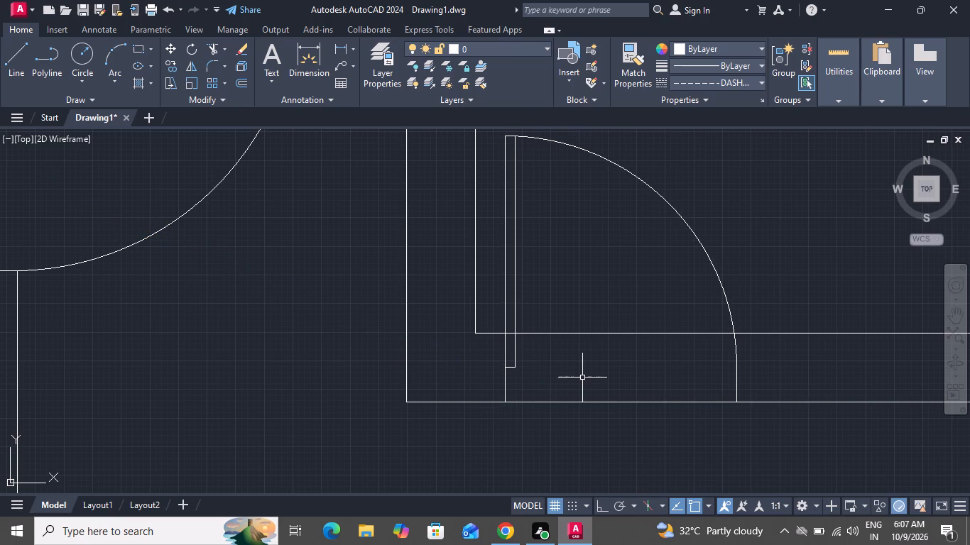
Trim both lines of the small room's bottom wall between the door jambs to open the doorway.
{"action": "left_click", "coordinate": [219, 43]}
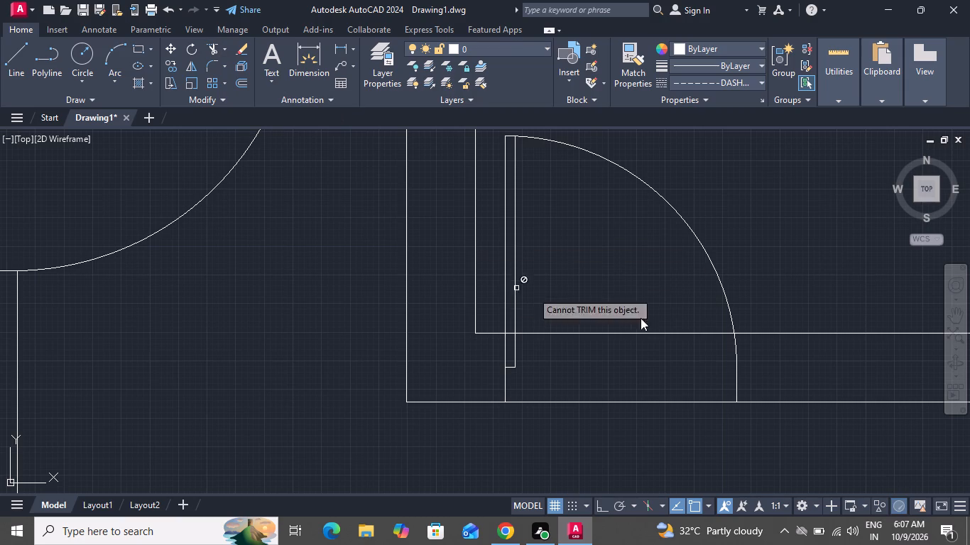
{"action": "left_click", "coordinate": [664, 302]}
{"action": "left_click", "coordinate": [672, 418]}
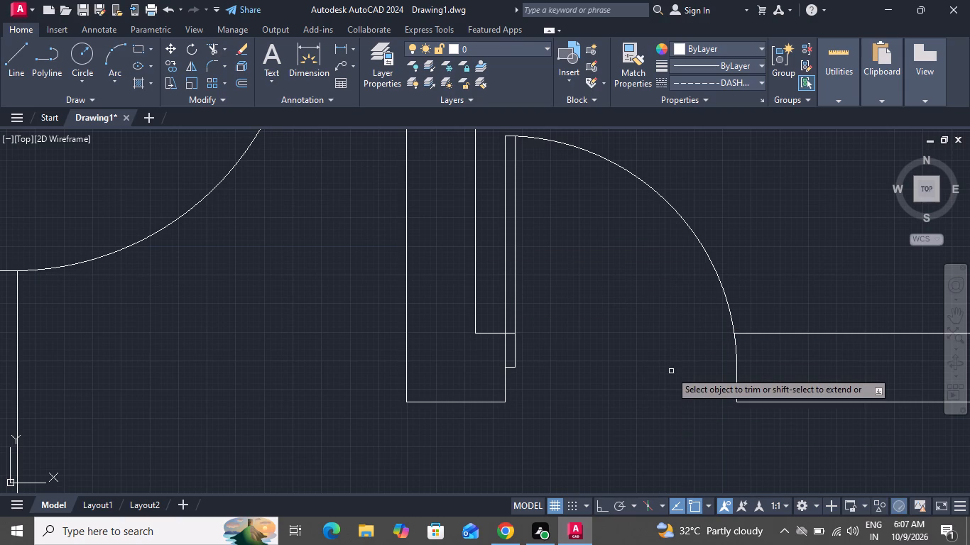
{"action": "right_click", "coordinate": [671, 371]}
{"action": "left_click", "coordinate": [715, 196]}
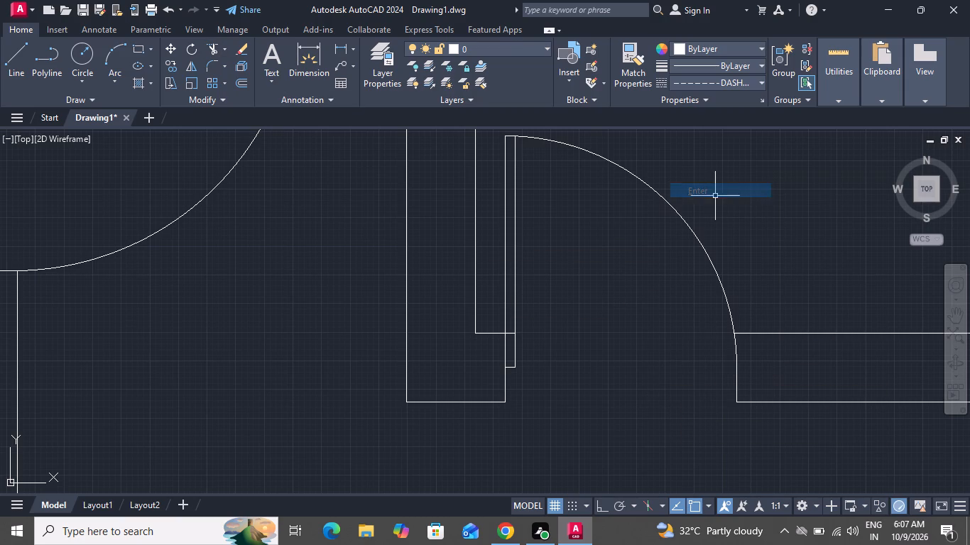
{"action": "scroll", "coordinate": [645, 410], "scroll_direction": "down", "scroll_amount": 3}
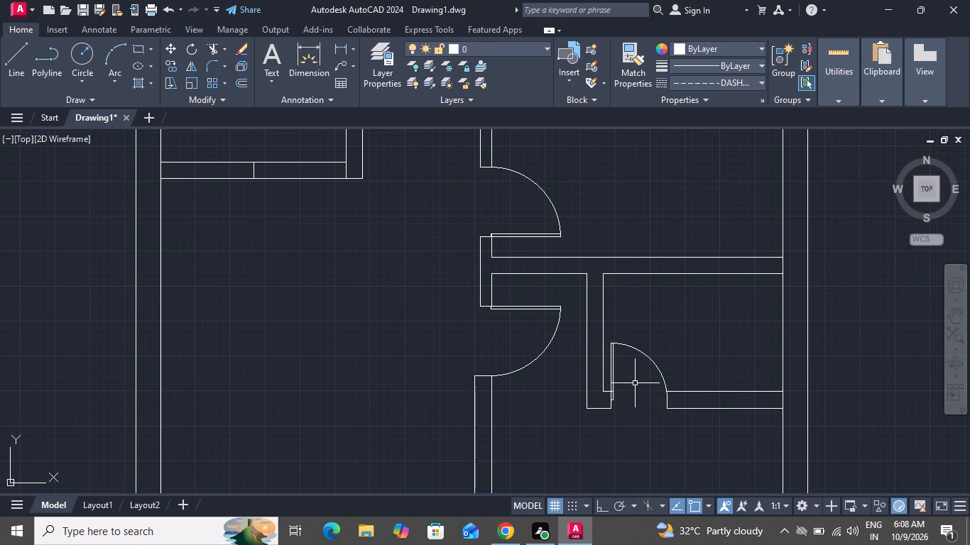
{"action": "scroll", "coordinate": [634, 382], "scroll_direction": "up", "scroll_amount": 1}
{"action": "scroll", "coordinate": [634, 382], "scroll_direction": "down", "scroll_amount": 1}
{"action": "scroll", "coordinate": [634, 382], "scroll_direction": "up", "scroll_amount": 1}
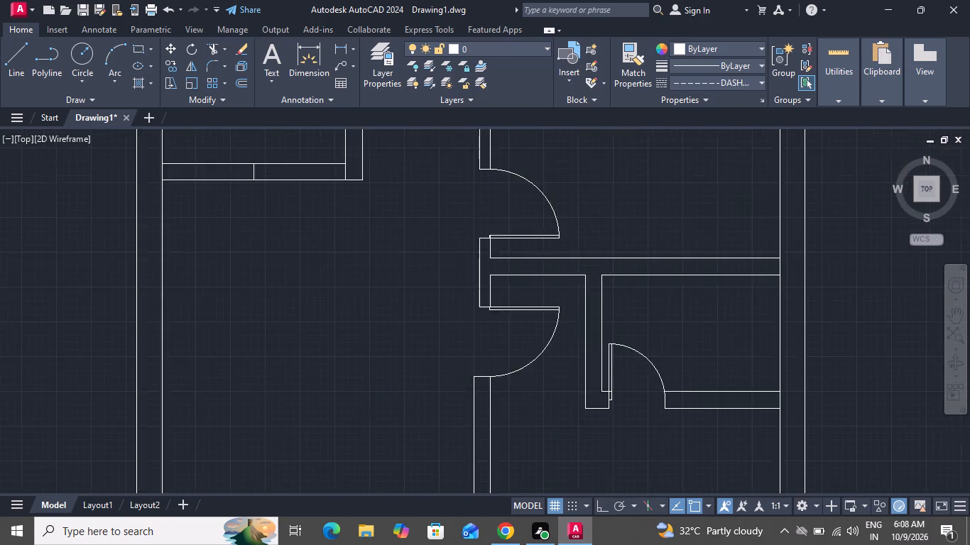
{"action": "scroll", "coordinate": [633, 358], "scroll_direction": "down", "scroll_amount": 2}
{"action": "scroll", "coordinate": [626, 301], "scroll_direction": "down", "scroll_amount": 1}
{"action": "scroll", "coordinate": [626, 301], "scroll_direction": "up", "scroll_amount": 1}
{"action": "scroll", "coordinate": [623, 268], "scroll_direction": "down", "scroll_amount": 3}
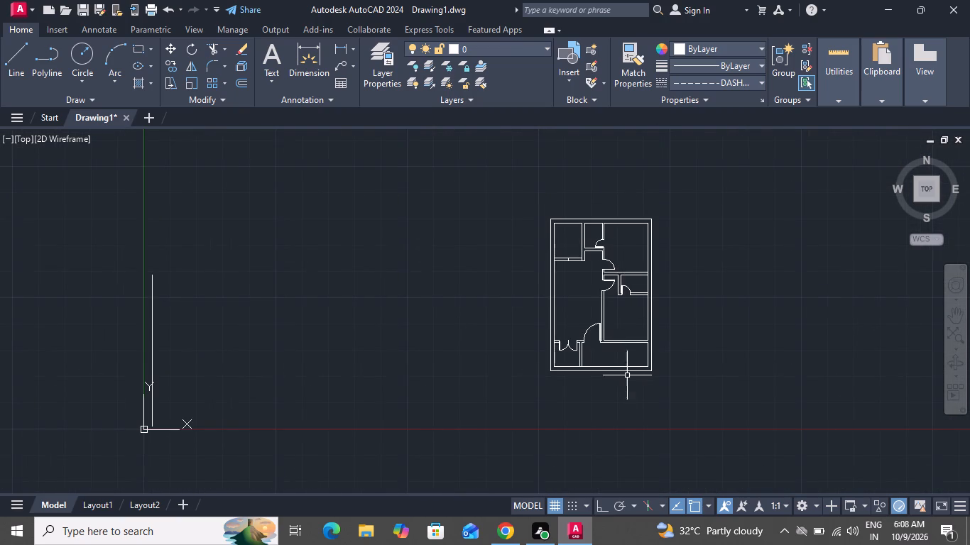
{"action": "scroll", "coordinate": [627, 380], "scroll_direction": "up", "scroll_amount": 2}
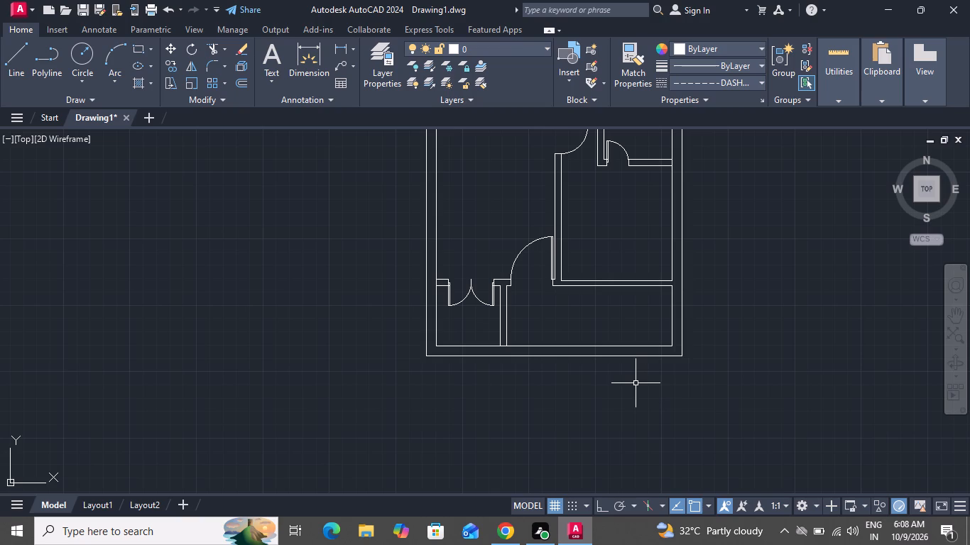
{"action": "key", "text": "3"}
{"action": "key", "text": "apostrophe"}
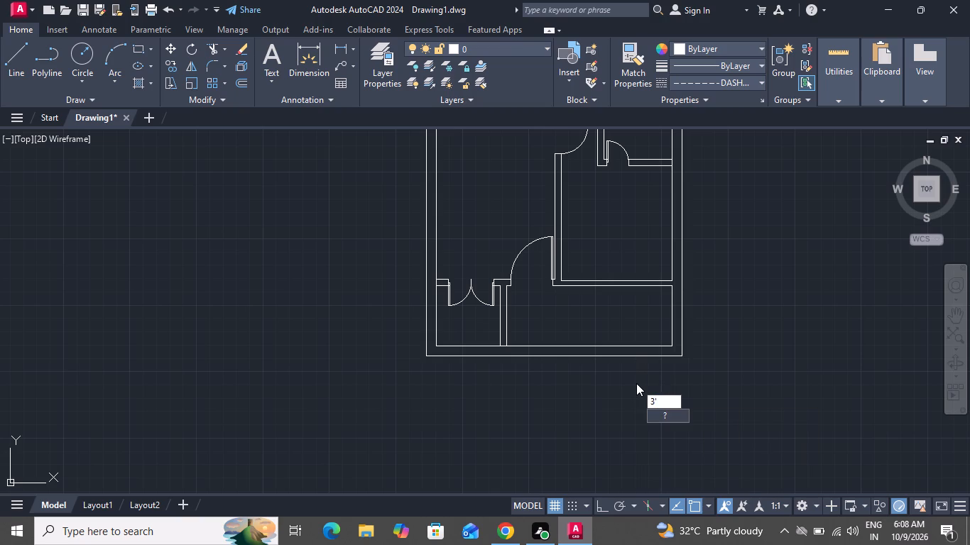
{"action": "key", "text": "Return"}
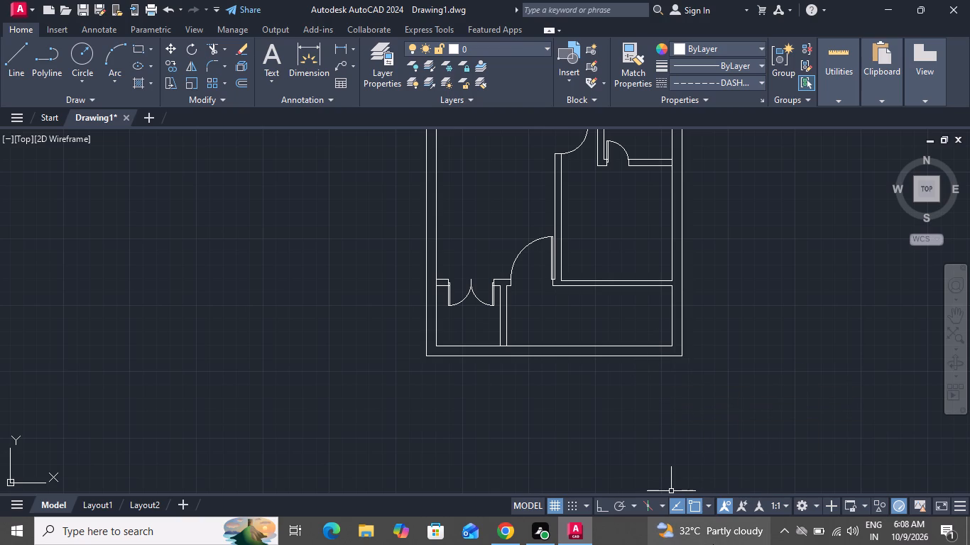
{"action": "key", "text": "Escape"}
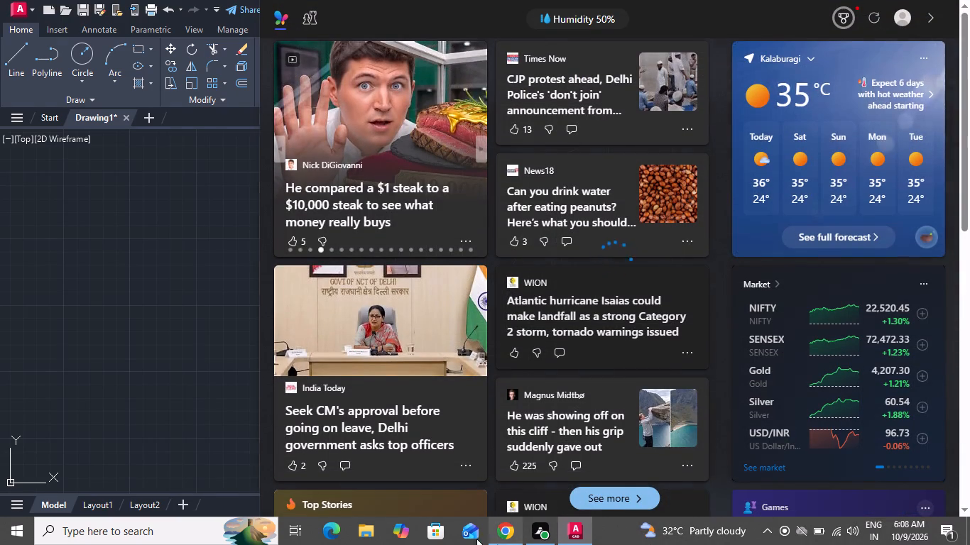
Offset the right outer wall's inner face 3' inward within the lower-right room at the bottom of the plan.
{"action": "type", "text": "o"}
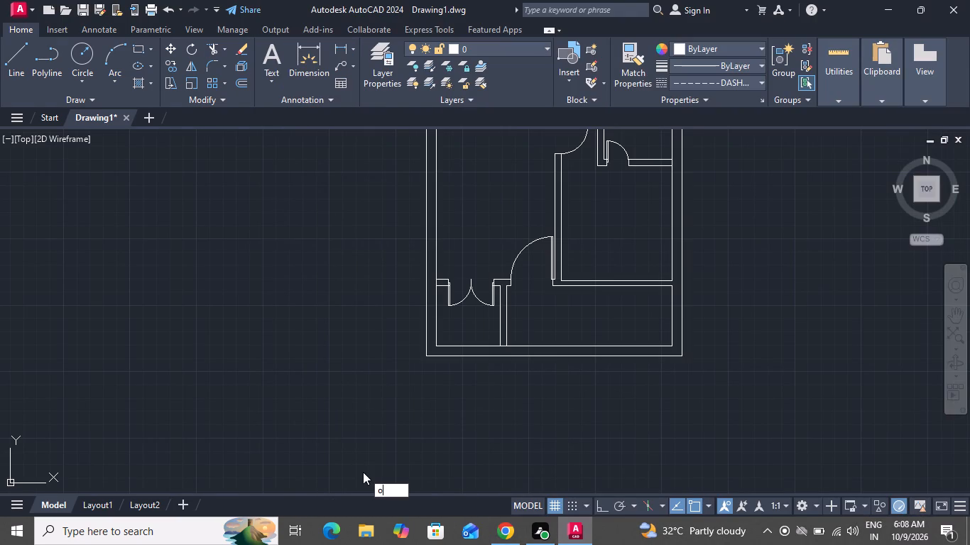
{"action": "key", "text": "space"}
{"action": "type", "text": "3'"}
{"action": "key", "text": "Return"}
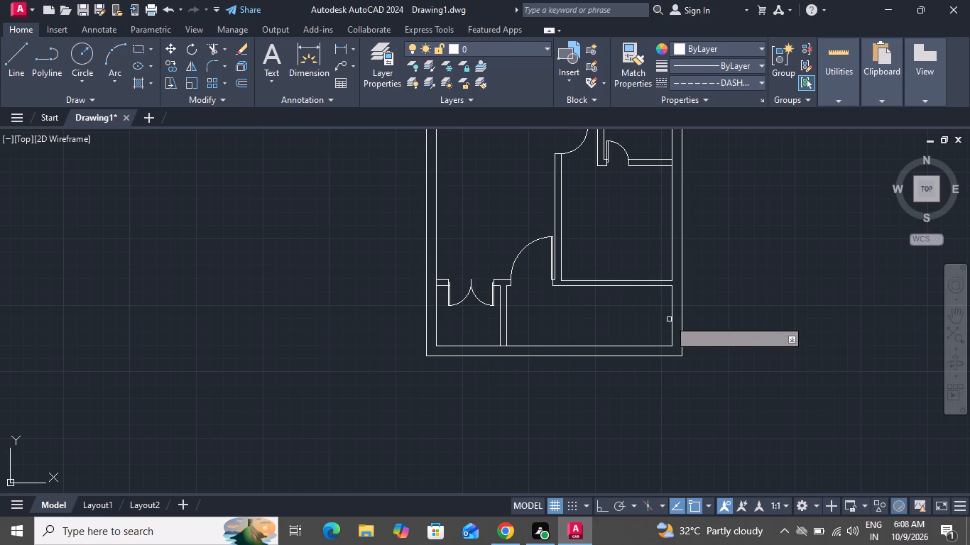
{"action": "left_click", "coordinate": [675, 319]}
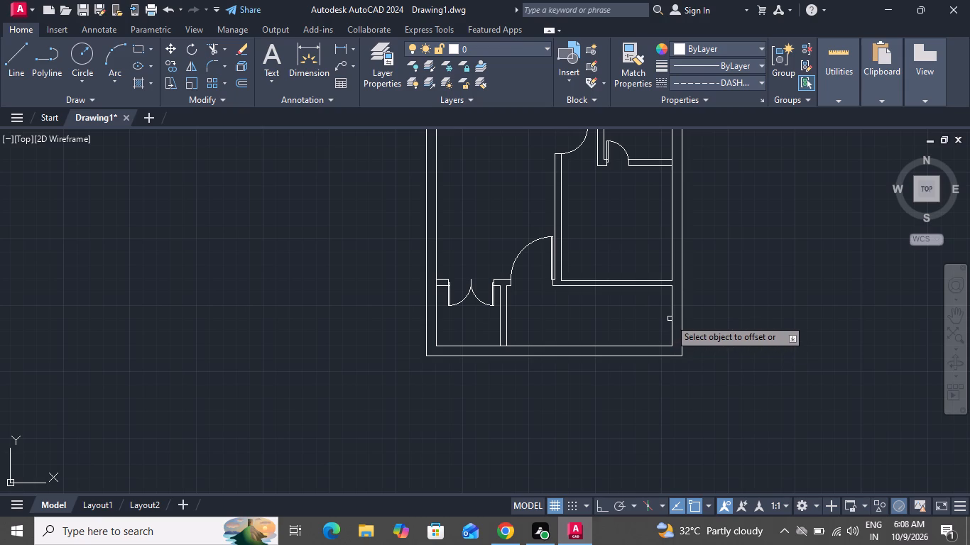
{"action": "left_click", "coordinate": [671, 319]}
{"action": "left_click", "coordinate": [649, 328]}
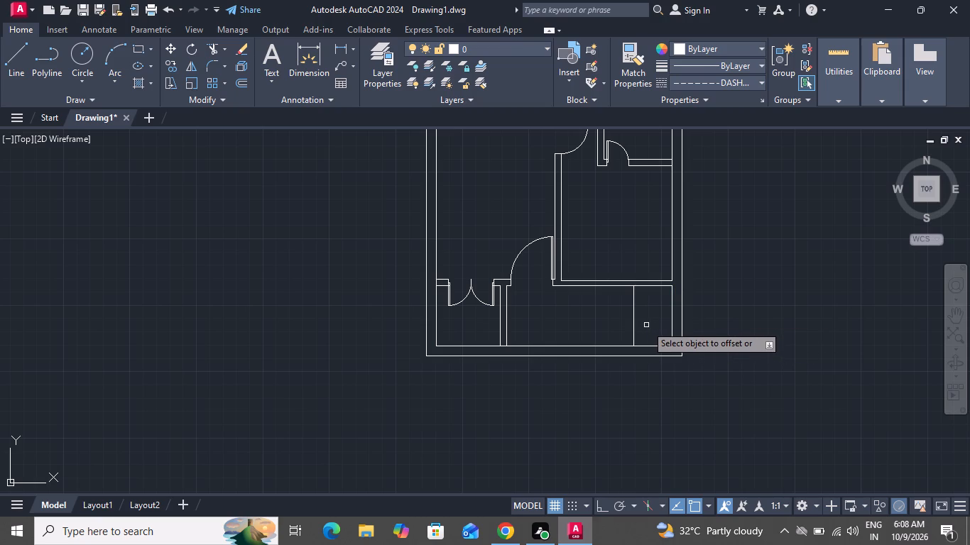
{"action": "right_click", "coordinate": [643, 325]}
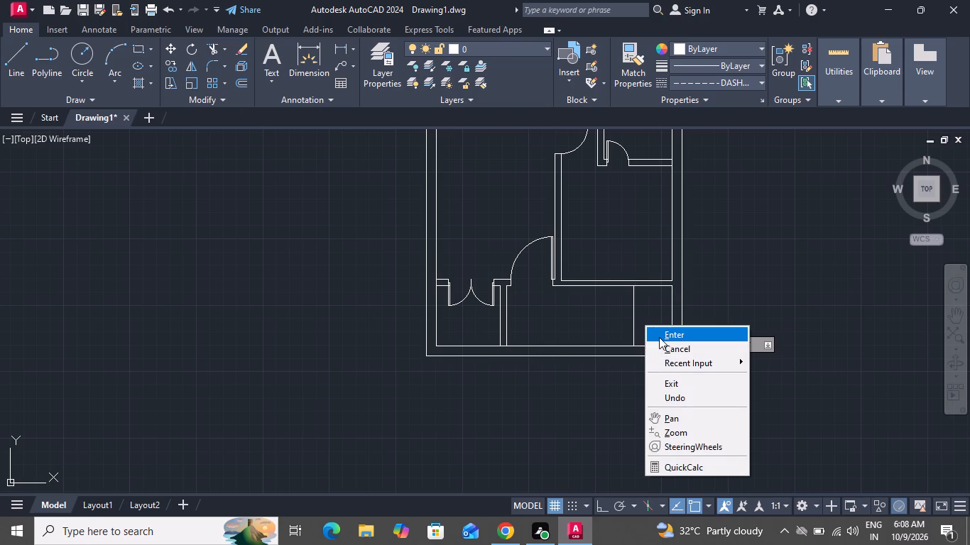
{"action": "left_click", "coordinate": [663, 338]}
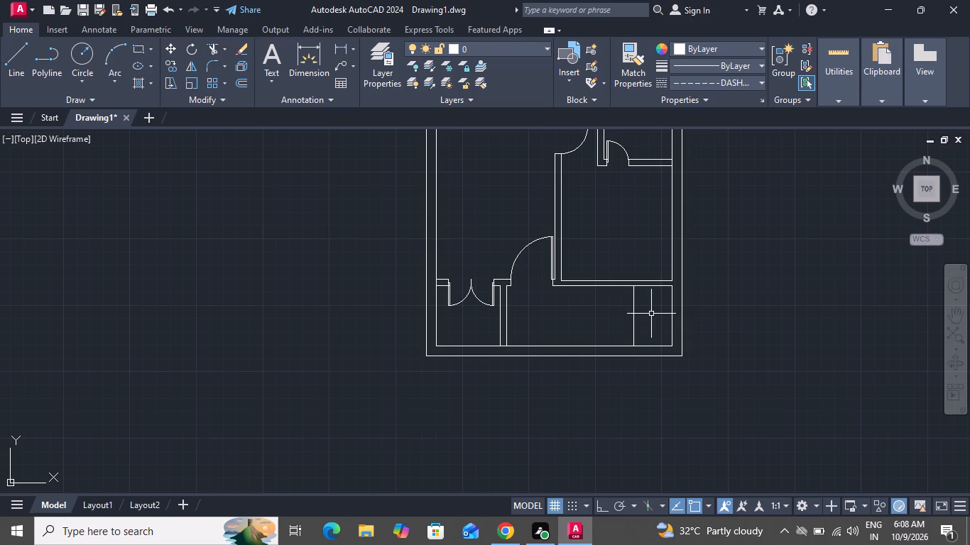
Offset the new vertical line 10" toward the large door, repeating from each result to make three stair tread lines.
{"action": "type", "text": "o"}
{"action": "key", "text": "space"}
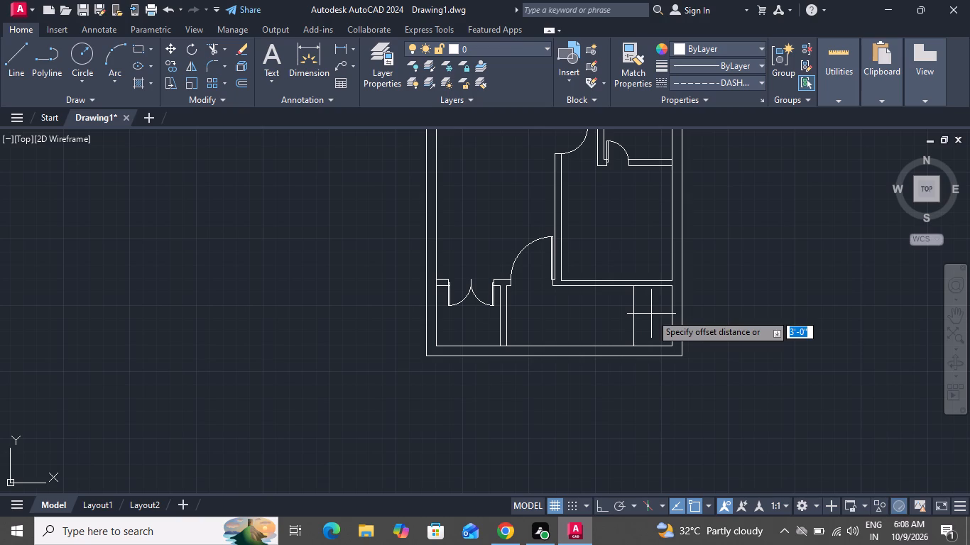
{"action": "type", "text": "10"}
{"action": "key", "text": "shift+quotedbl"}
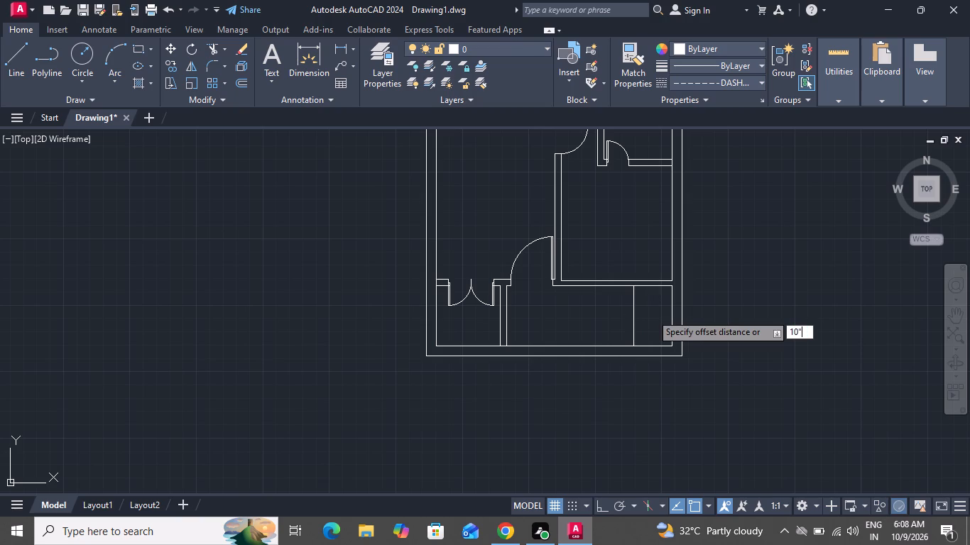
{"action": "key", "text": "Return"}
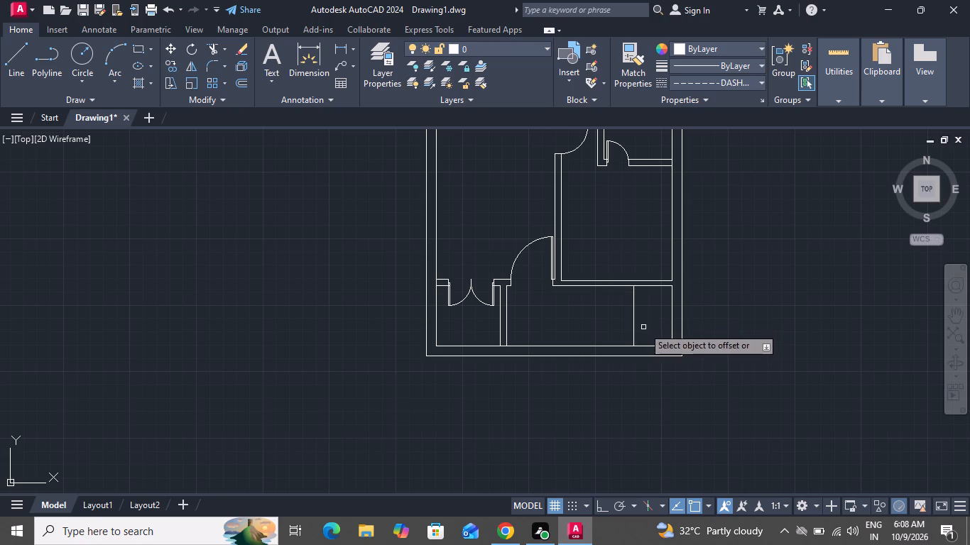
{"action": "left_click", "coordinate": [635, 329]}
{"action": "left_click", "coordinate": [590, 319]}
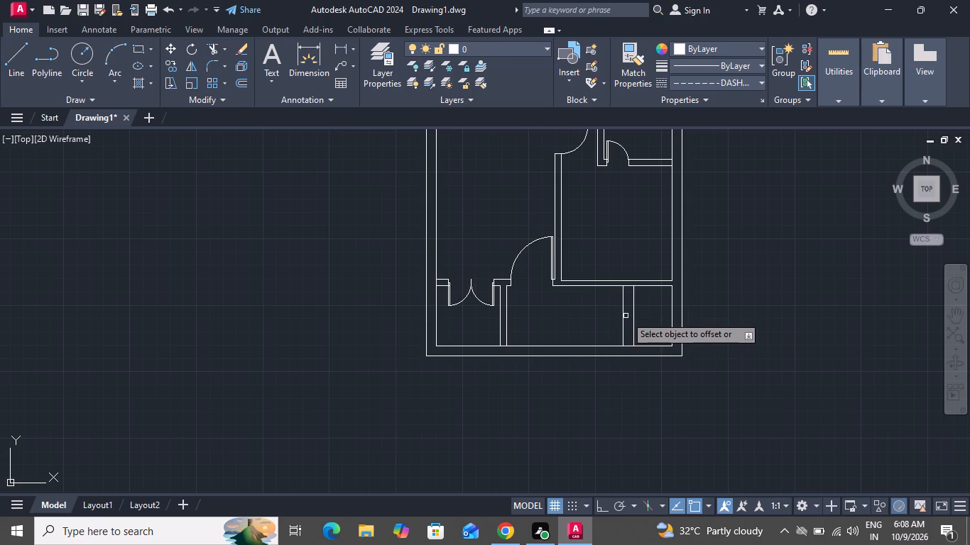
{"action": "left_click", "coordinate": [623, 316]}
{"action": "left_click", "coordinate": [606, 326]}
{"action": "left_click", "coordinate": [614, 325]}
{"action": "left_click", "coordinate": [596, 327]}
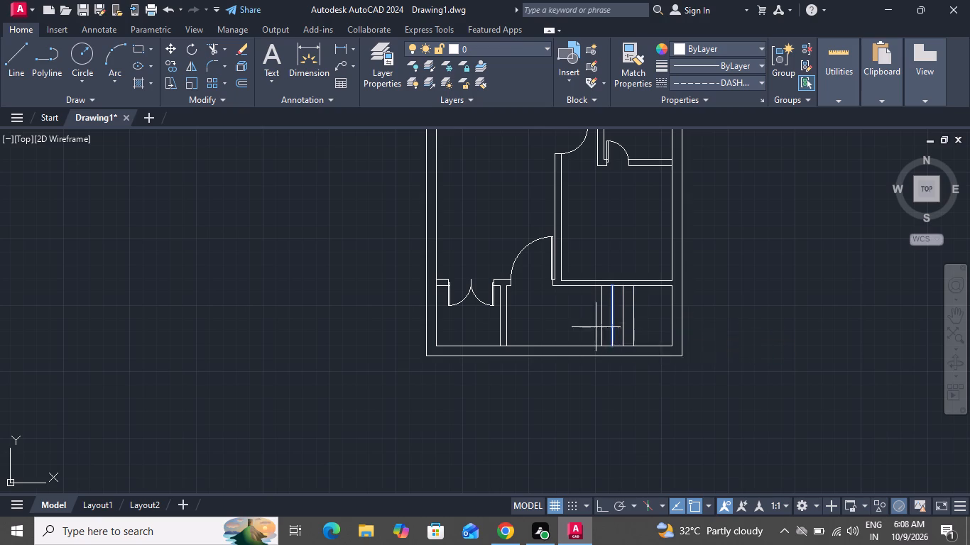
Continue the 10" offsets from the last tread line toward the large door, adding four more tread lines, and end the command.
{"action": "scroll", "coordinate": [599, 327], "scroll_direction": "up", "scroll_amount": 1}
{"action": "scroll", "coordinate": [599, 327], "scroll_direction": "down", "scroll_amount": 1}
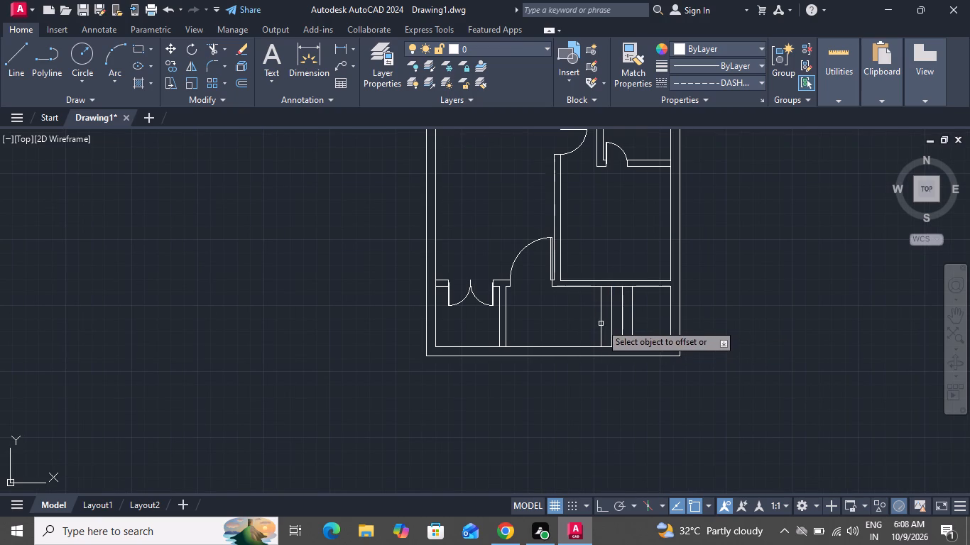
{"action": "left_click", "coordinate": [601, 324]}
{"action": "left_click", "coordinate": [594, 329]}
{"action": "left_click", "coordinate": [601, 324]}
{"action": "left_click", "coordinate": [593, 327]}
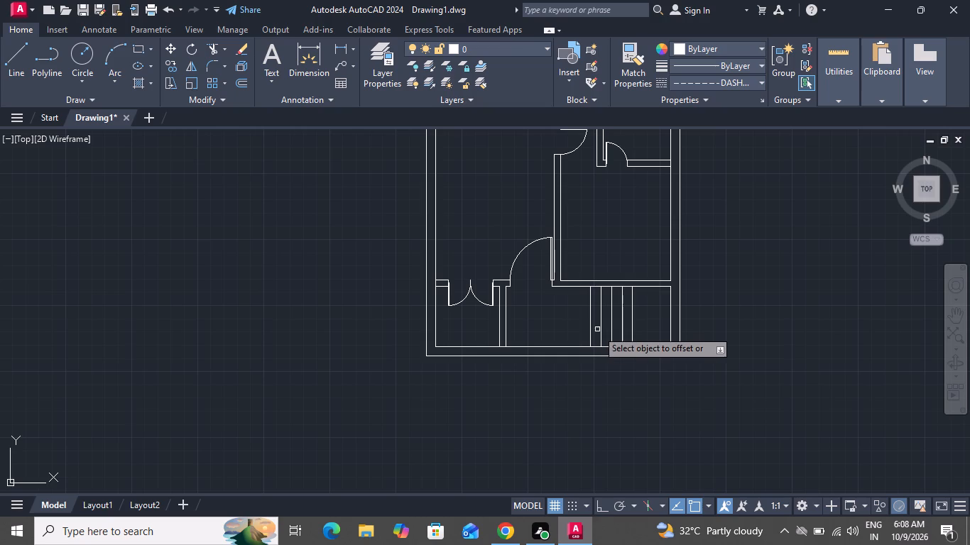
{"action": "left_click", "coordinate": [591, 335]}
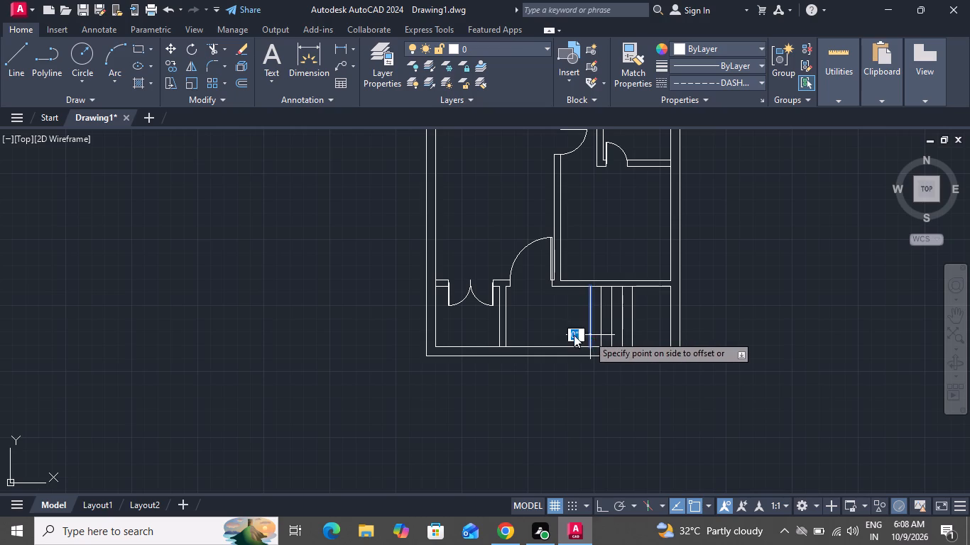
{"action": "left_click", "coordinate": [574, 335]}
{"action": "left_click", "coordinate": [579, 331]}
{"action": "left_click", "coordinate": [567, 331]}
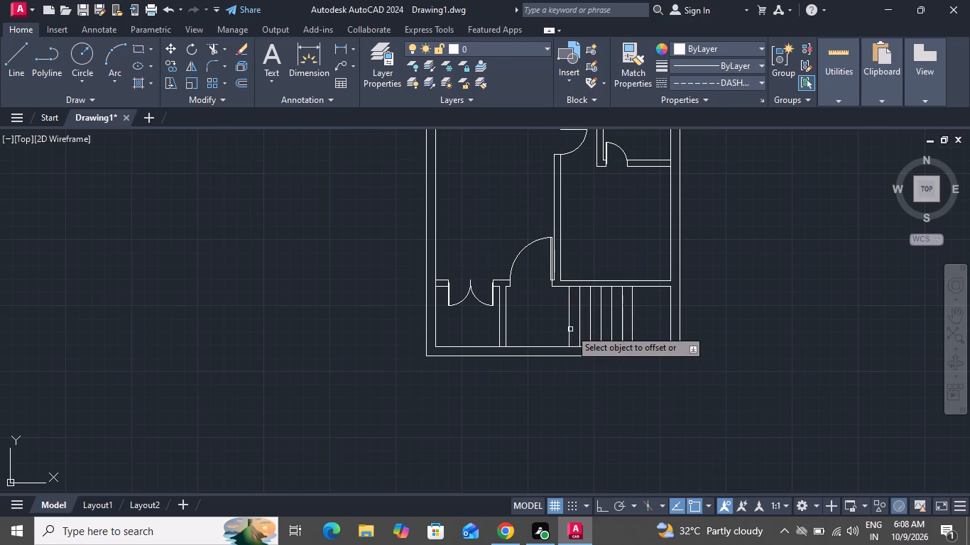
{"action": "left_click", "coordinate": [570, 329]}
{"action": "left_click", "coordinate": [563, 330]}
{"action": "left_click", "coordinate": [567, 322]}
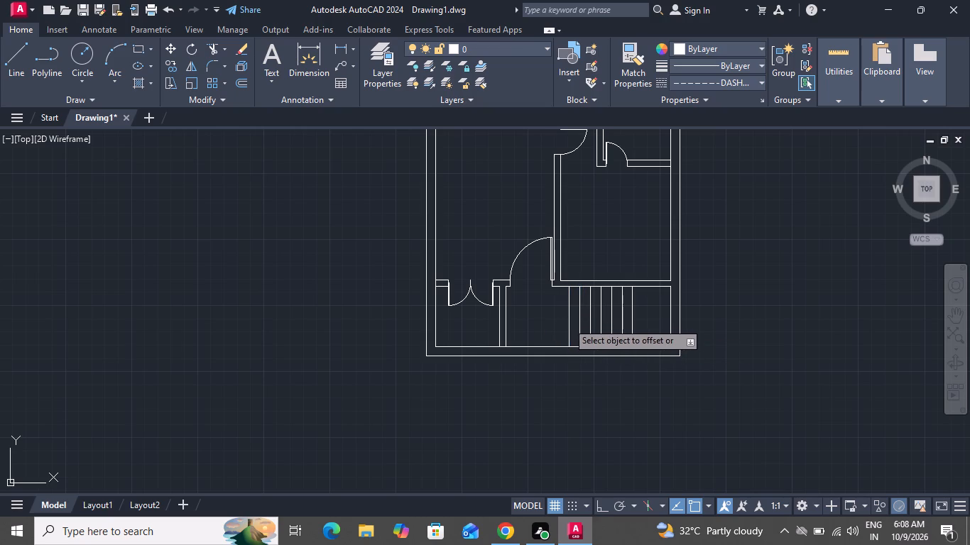
{"action": "left_click", "coordinate": [552, 326]}
{"action": "right_click", "coordinate": [552, 326]}
{"action": "left_click", "coordinate": [567, 350]}
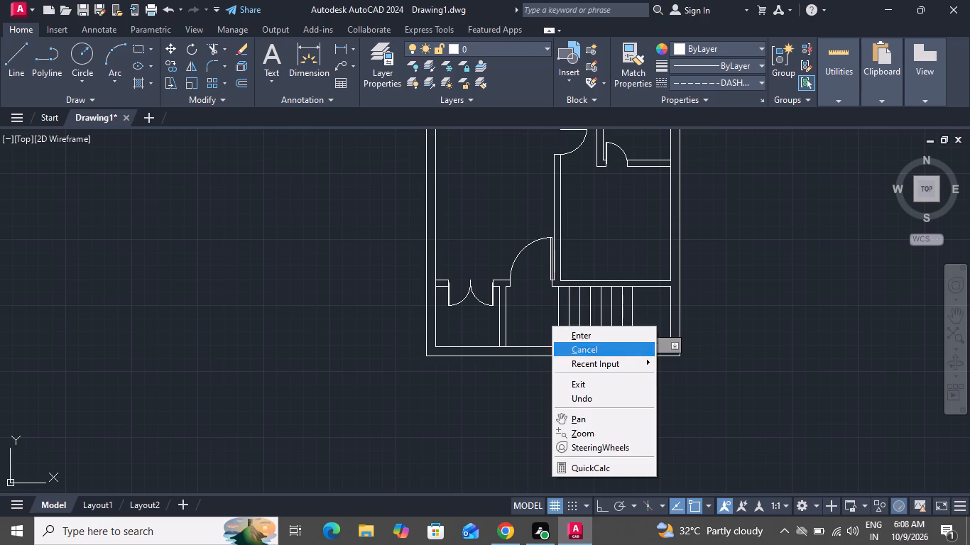
Draw a horizontal line across the middle of the stair treads, from the first tread line to the last.
{"action": "left_click", "coordinate": [8, 47]}
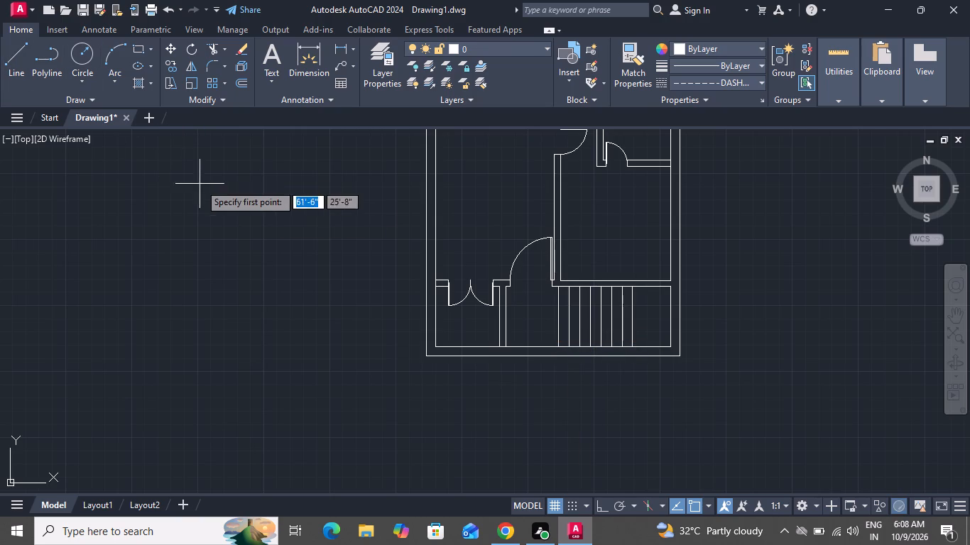
{"action": "scroll", "coordinate": [561, 329], "scroll_direction": "up", "scroll_amount": 2}
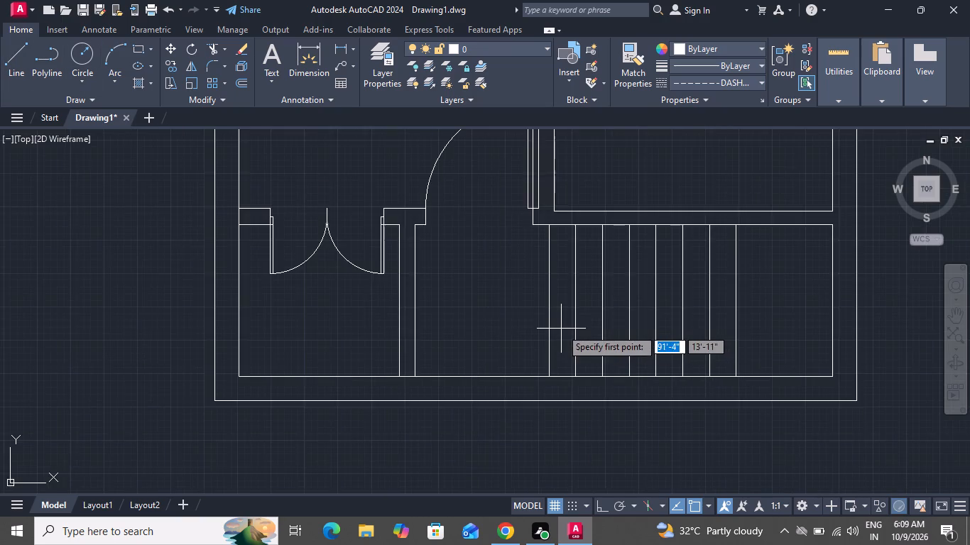
{"action": "left_click", "coordinate": [546, 302]}
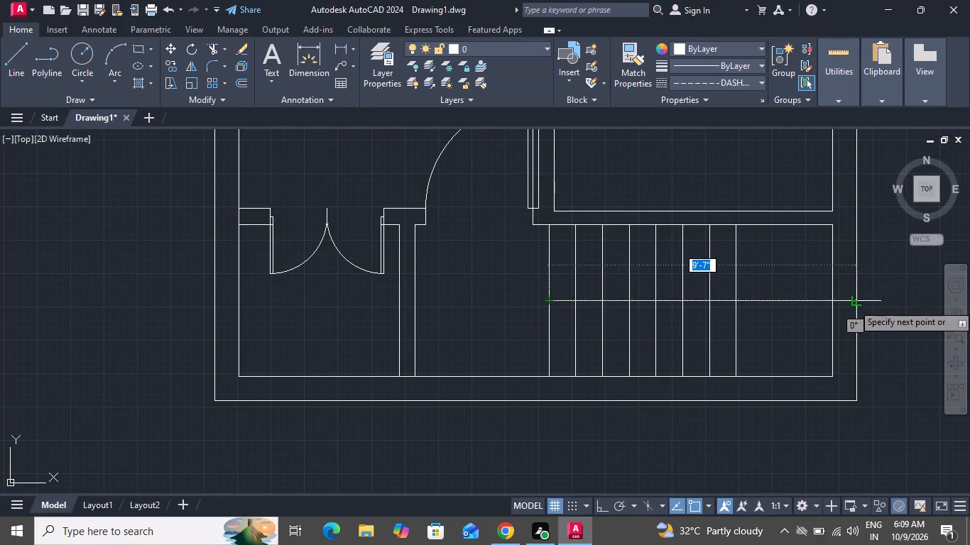
{"action": "left_click", "coordinate": [734, 301]}
{"action": "right_click", "coordinate": [734, 301]}
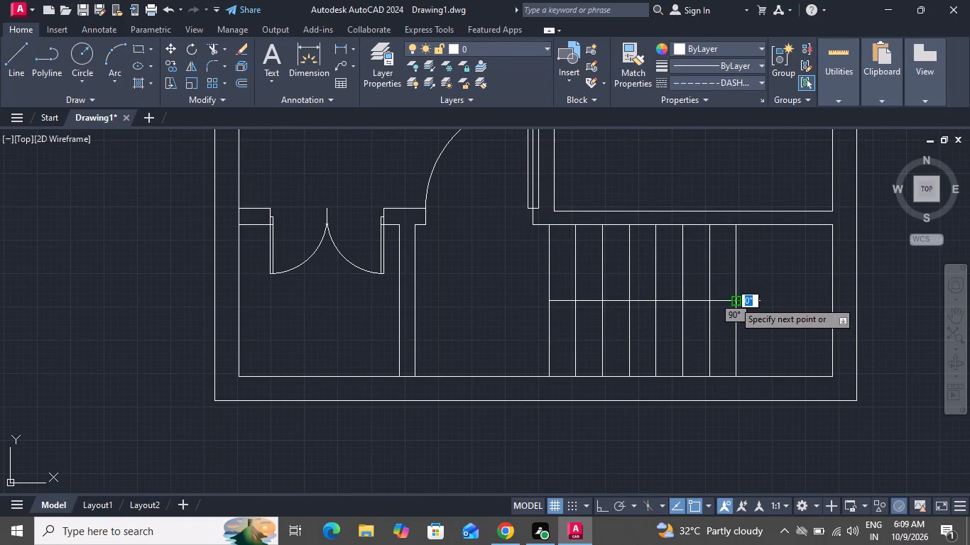
{"action": "left_click", "coordinate": [748, 324]}
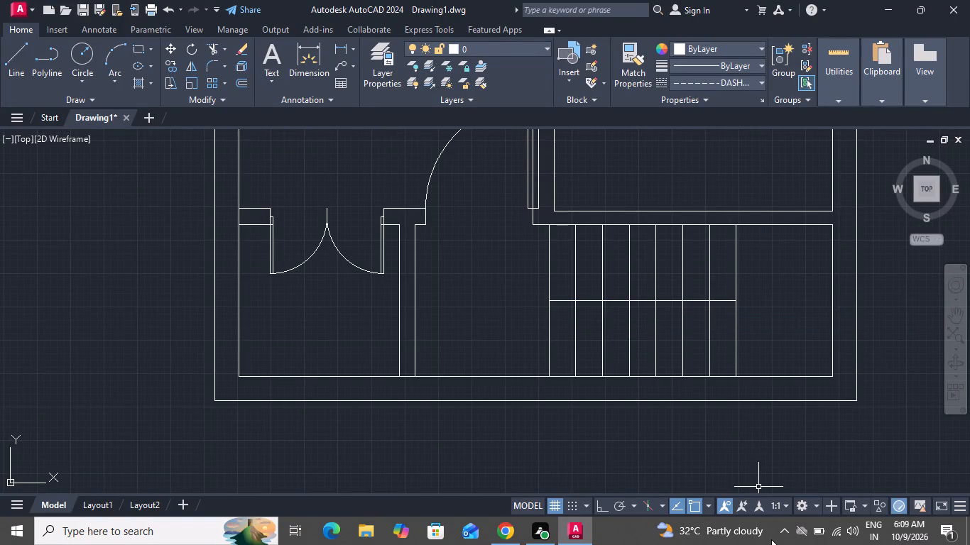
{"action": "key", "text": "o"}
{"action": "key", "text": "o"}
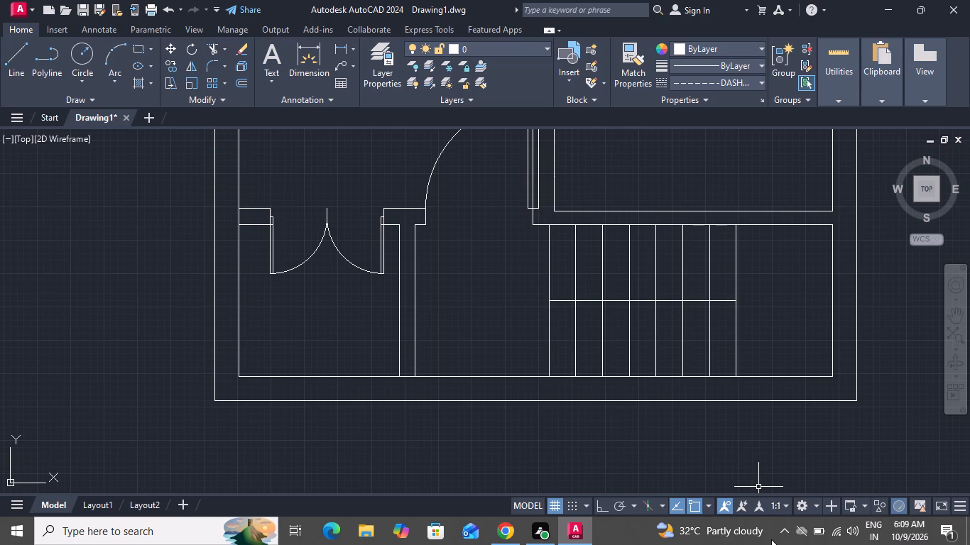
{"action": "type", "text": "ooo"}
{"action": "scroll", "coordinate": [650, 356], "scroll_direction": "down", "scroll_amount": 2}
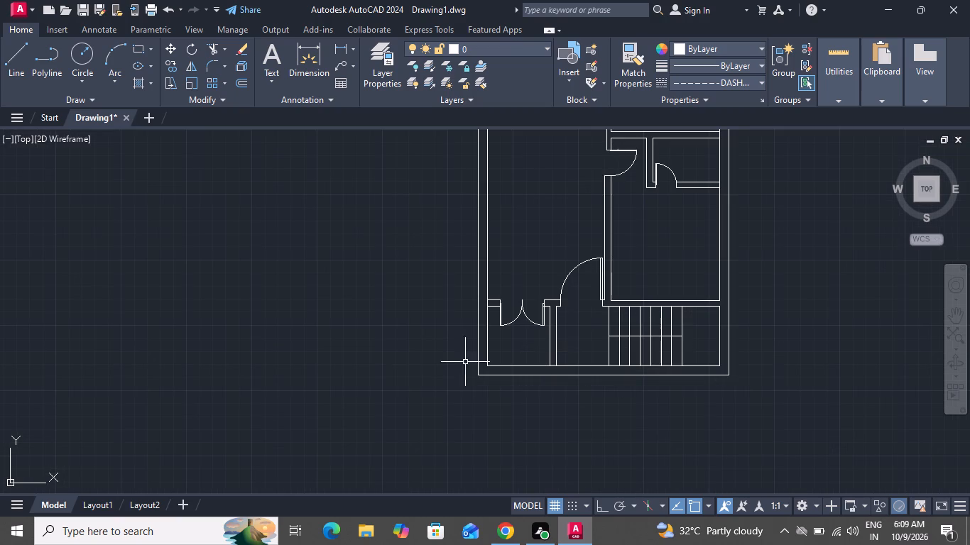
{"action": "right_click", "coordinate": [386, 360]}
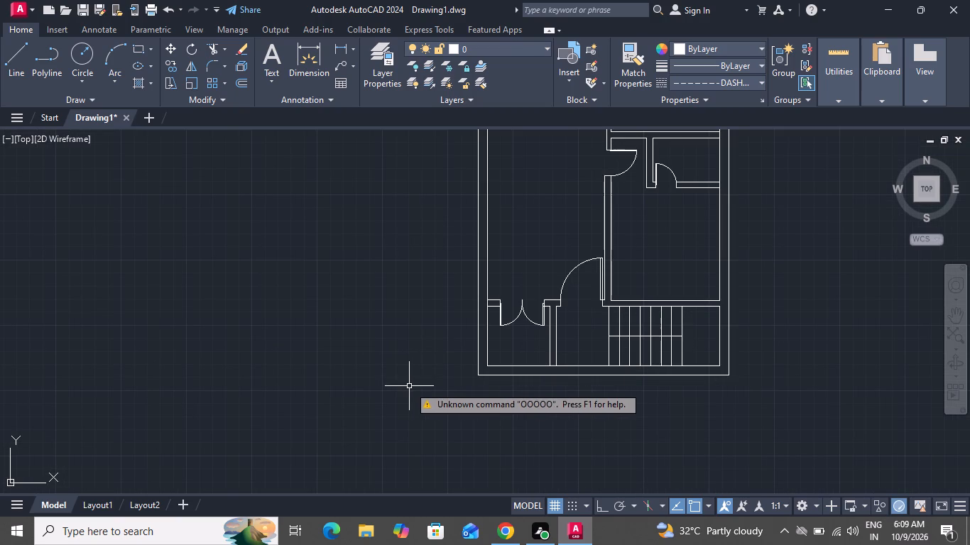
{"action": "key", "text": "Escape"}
Offset the staircase's horizontal middle line 1" to both sides and end the command.
{"action": "key", "text": "o"}
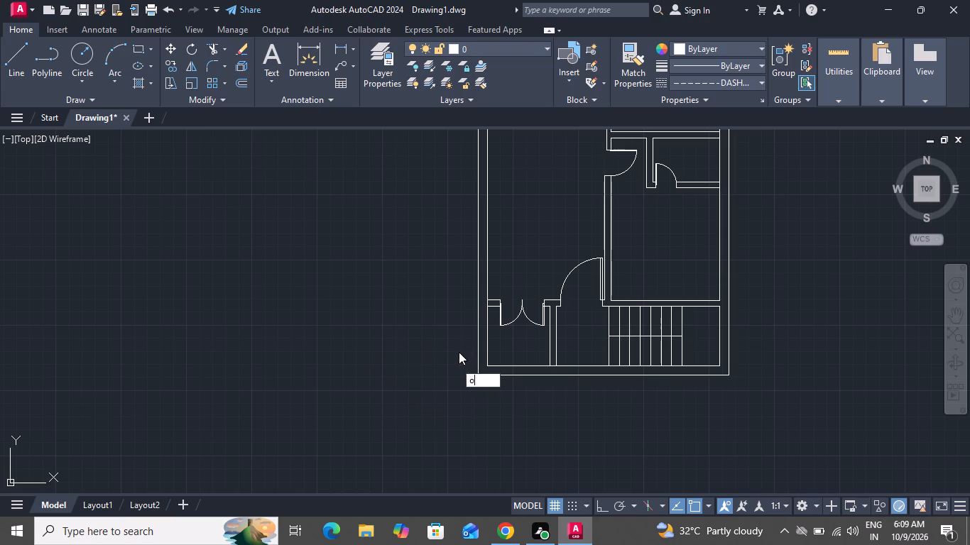
{"action": "key", "text": "space"}
{"action": "key", "text": "1"}
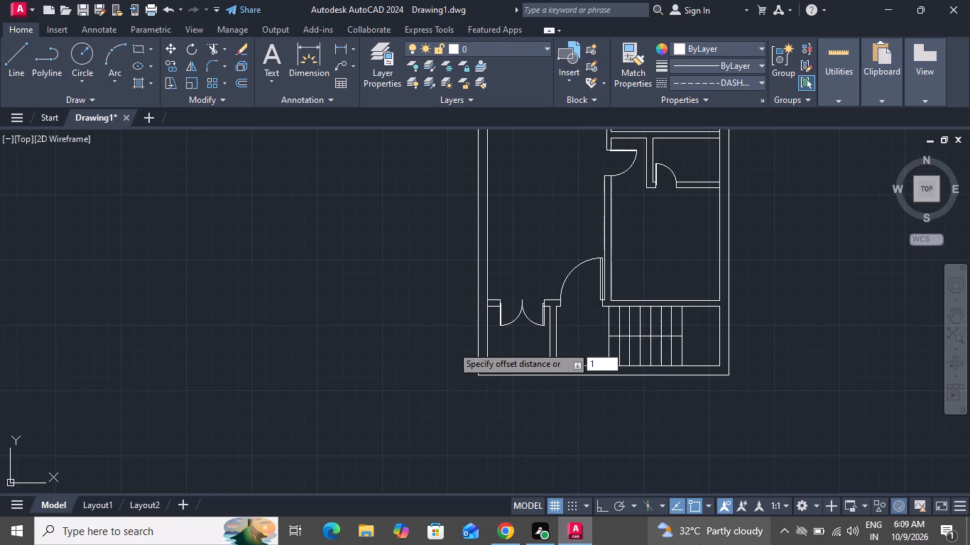
{"action": "key", "text": "shift+quotedbl"}
{"action": "key", "text": "Return"}
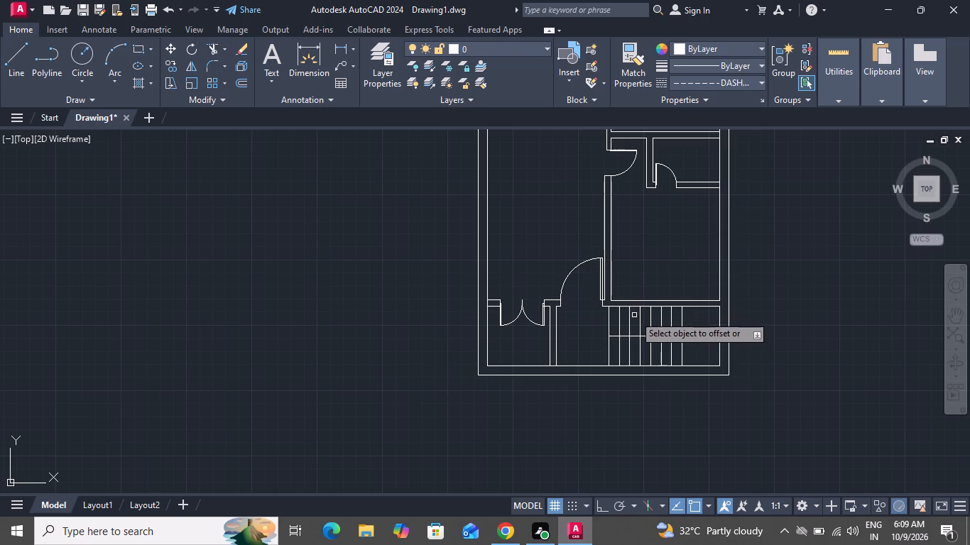
{"action": "scroll", "coordinate": [635, 326], "scroll_direction": "up", "scroll_amount": 4}
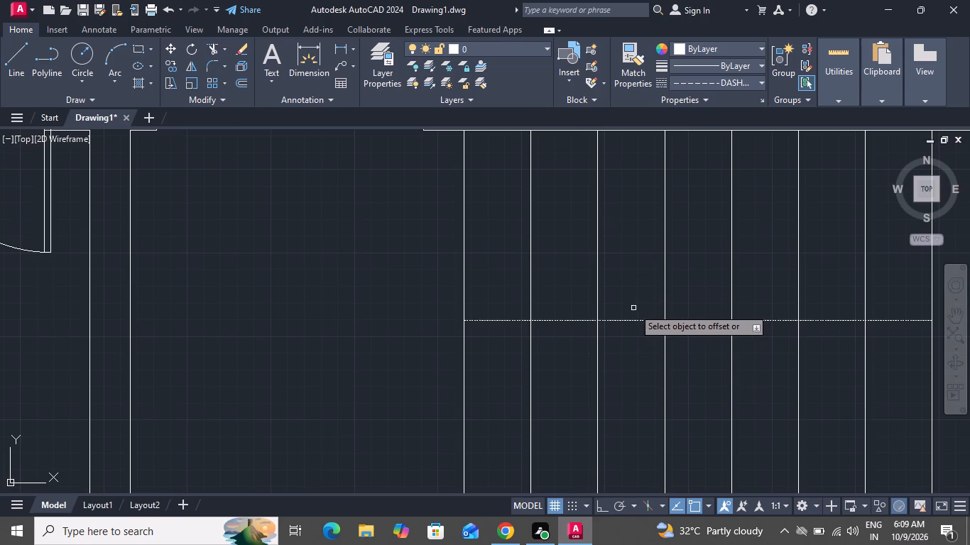
{"action": "left_click", "coordinate": [621, 316]}
{"action": "left_click", "coordinate": [625, 363]}
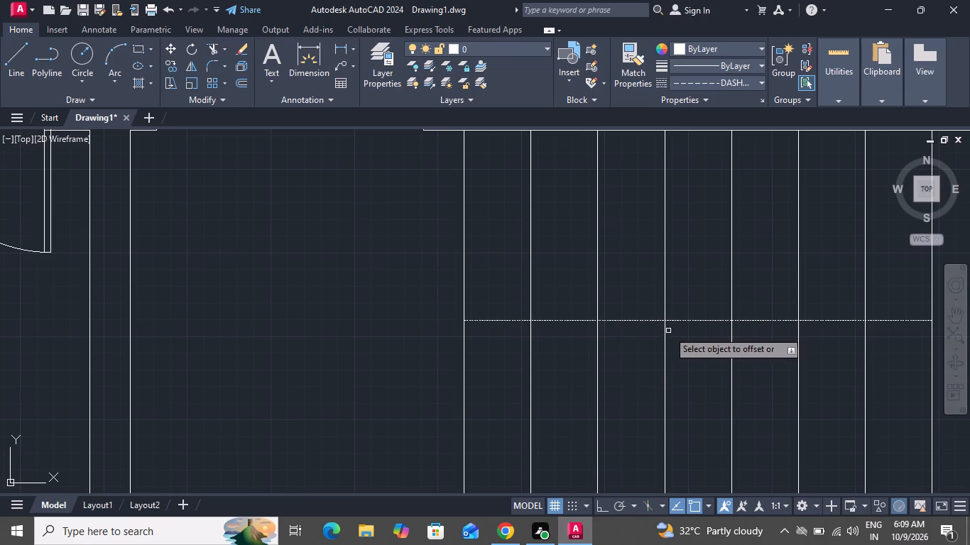
{"action": "left_click_drag", "start_coordinate": [623, 320], "coordinate": [624, 328]}
{"action": "left_click", "coordinate": [625, 381]}
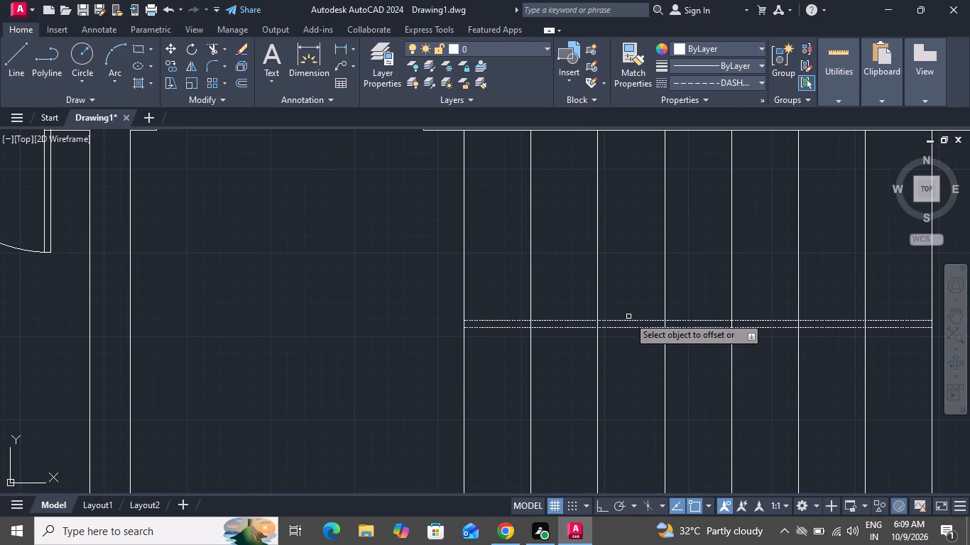
{"action": "left_click_drag", "start_coordinate": [626, 319], "coordinate": [626, 309]}
{"action": "left_click", "coordinate": [626, 274]}
{"action": "right_click", "coordinate": [626, 274]}
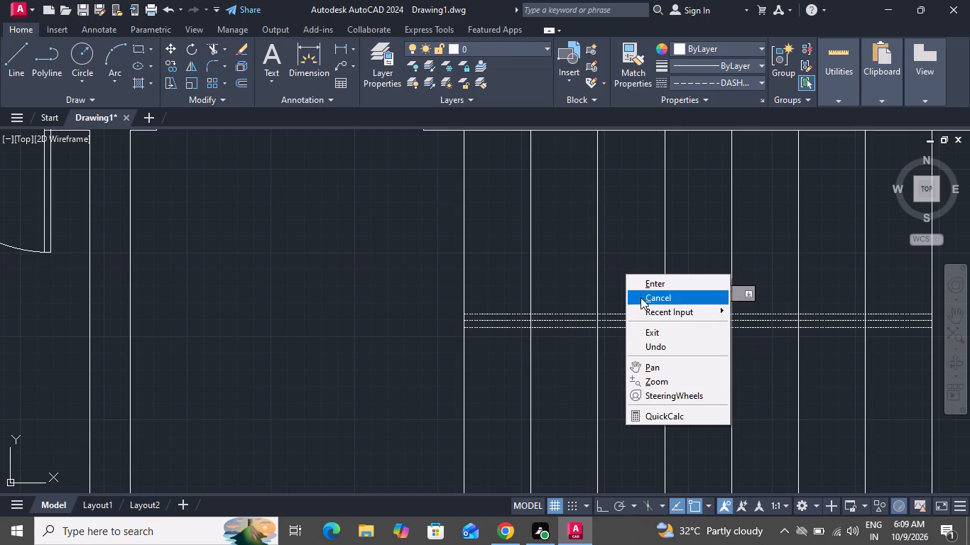
{"action": "left_click", "coordinate": [641, 297]}
Delete the original middle line between the two offset lines of the staircase.
{"action": "left_click", "coordinate": [619, 319]}
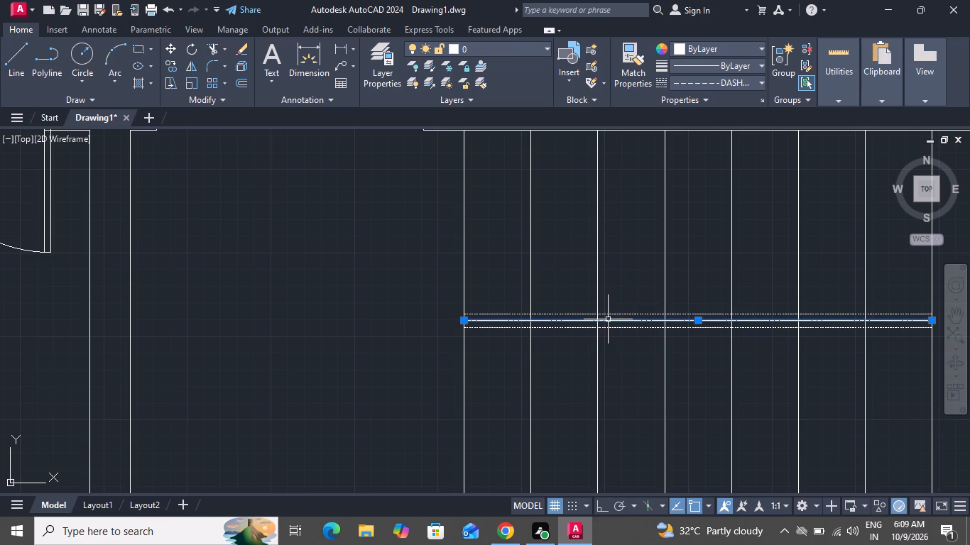
{"action": "key", "text": "Delete"}
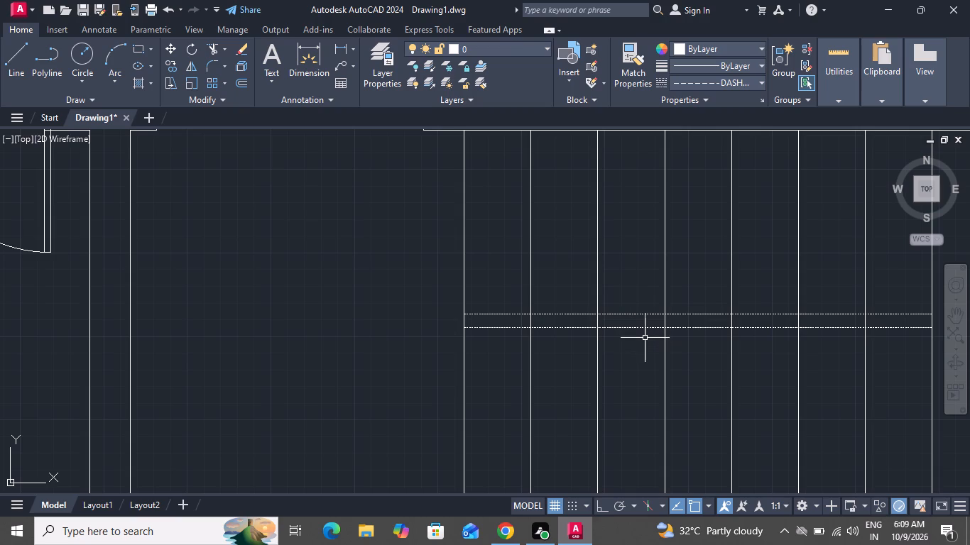
Trim the three inner tread lines nearest the large door between the two horizontal middle lines of the staircase.
{"action": "type", "text": "tr"}
{"action": "key", "text": "space"}
{"action": "key", "text": "space"}
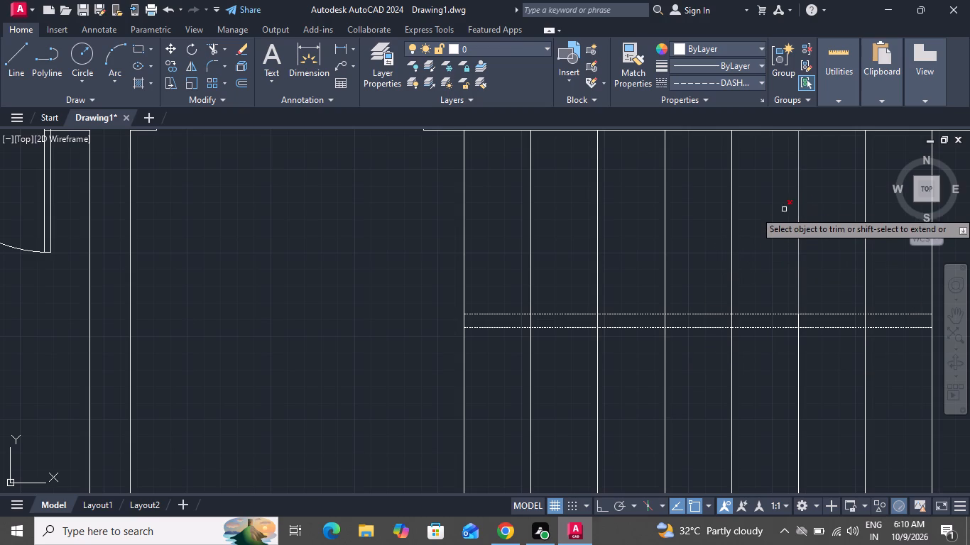
{"action": "scroll", "coordinate": [519, 313], "scroll_direction": "up", "scroll_amount": 1}
{"action": "scroll", "coordinate": [519, 313], "scroll_direction": "down", "scroll_amount": 1}
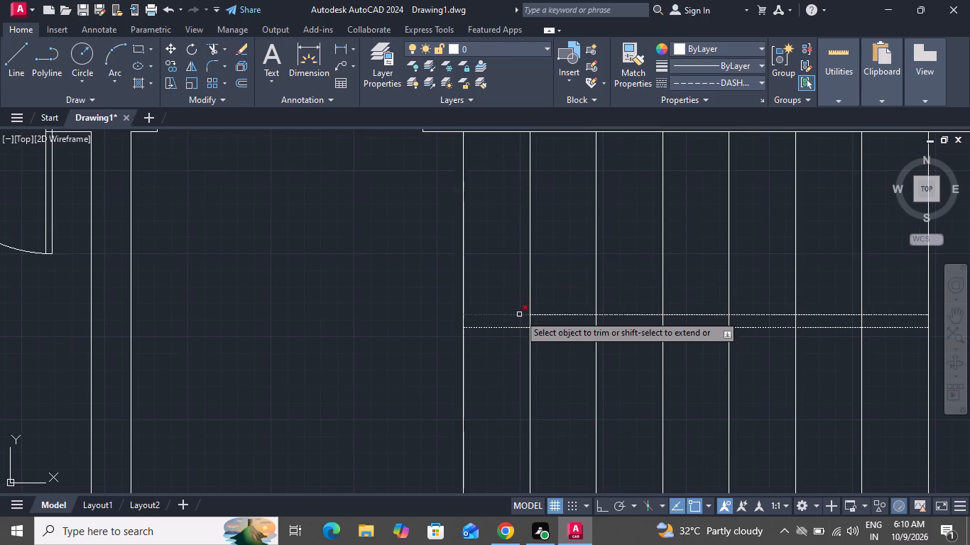
{"action": "scroll", "coordinate": [525, 331], "scroll_direction": "up", "scroll_amount": 5}
{"action": "scroll", "coordinate": [527, 308], "scroll_direction": "down", "scroll_amount": 1}
{"action": "left_click_drag", "start_coordinate": [527, 304], "coordinate": [537, 299]}
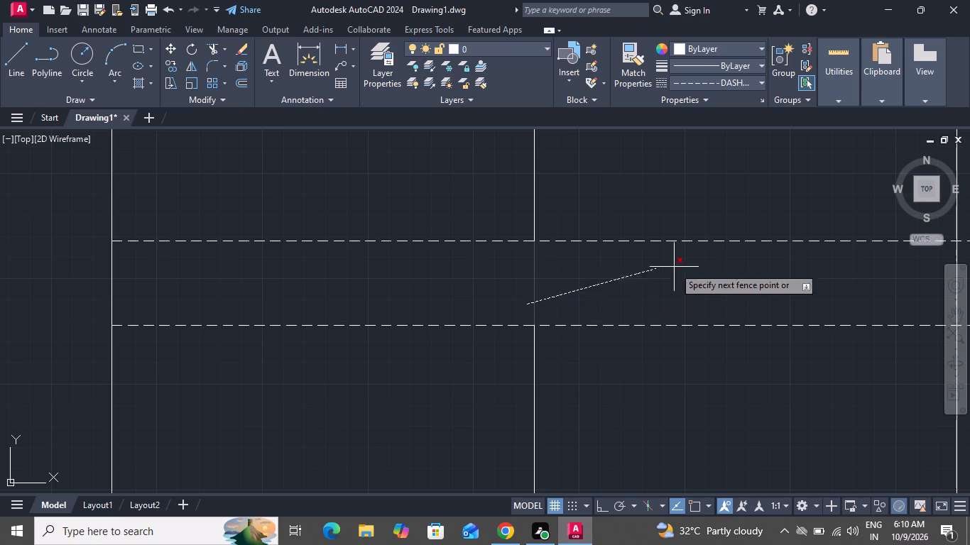
{"action": "left_click", "coordinate": [858, 261]}
{"action": "scroll", "coordinate": [699, 304], "scroll_direction": "up", "scroll_amount": 1}
{"action": "scroll", "coordinate": [605, 315], "scroll_direction": "down", "scroll_amount": 1}
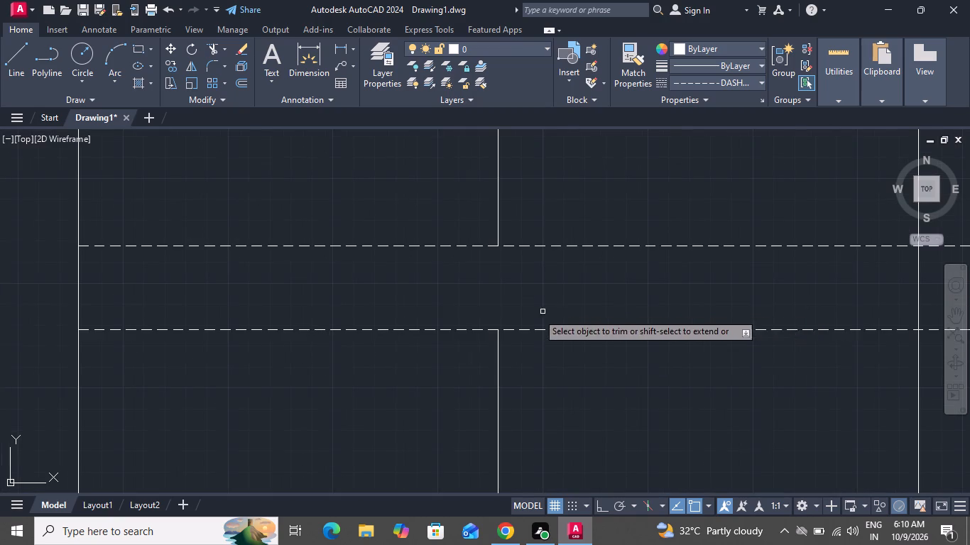
{"action": "scroll", "coordinate": [531, 317], "scroll_direction": "up", "scroll_amount": 1}
{"action": "scroll", "coordinate": [515, 333], "scroll_direction": "down", "scroll_amount": 3}
{"action": "scroll", "coordinate": [522, 336], "scroll_direction": "up", "scroll_amount": 1}
{"action": "scroll", "coordinate": [522, 338], "scroll_direction": "down", "scroll_amount": 1}
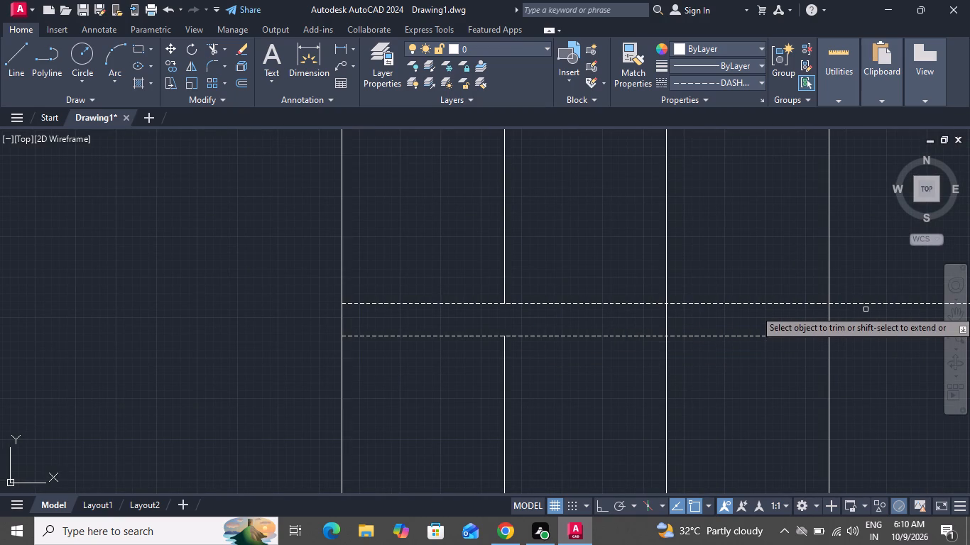
{"action": "left_click", "coordinate": [861, 329]}
{"action": "left_click", "coordinate": [629, 327]}
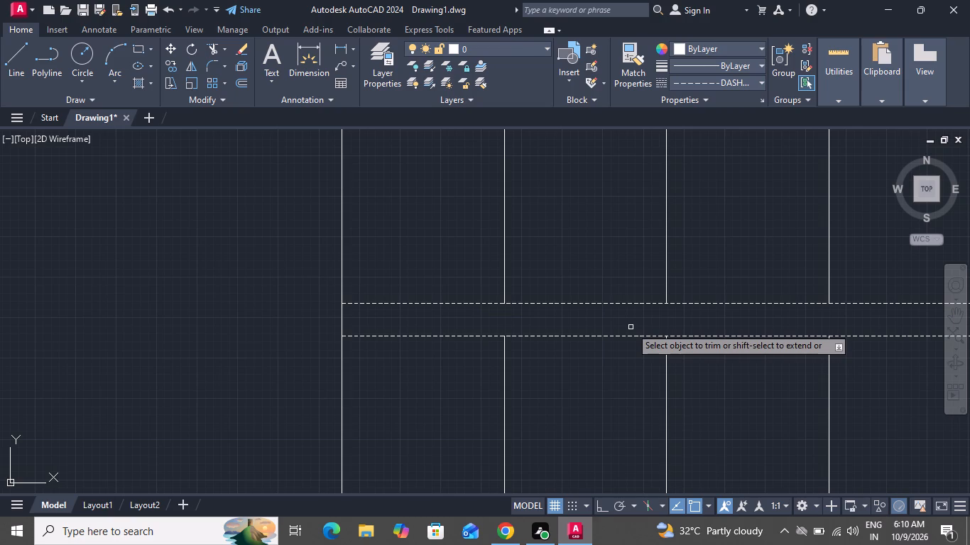
Trim the three remaining inner tread lines between the staircase's two middle lines and end the command.
{"action": "scroll", "coordinate": [637, 314], "scroll_direction": "down", "scroll_amount": 2}
{"action": "scroll", "coordinate": [634, 321], "scroll_direction": "up", "scroll_amount": 1}
{"action": "scroll", "coordinate": [631, 324], "scroll_direction": "down", "scroll_amount": 2}
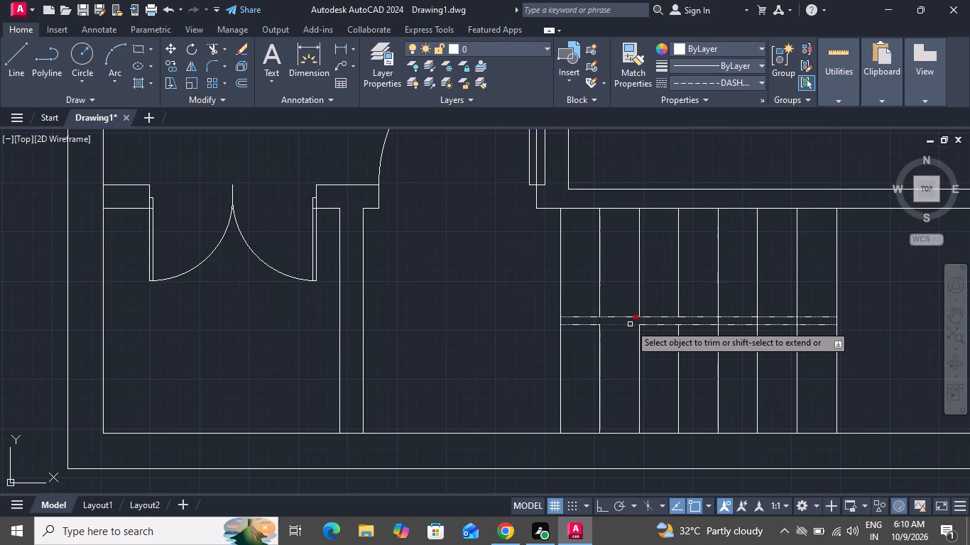
{"action": "scroll", "coordinate": [819, 333], "scroll_direction": "up", "scroll_amount": 2}
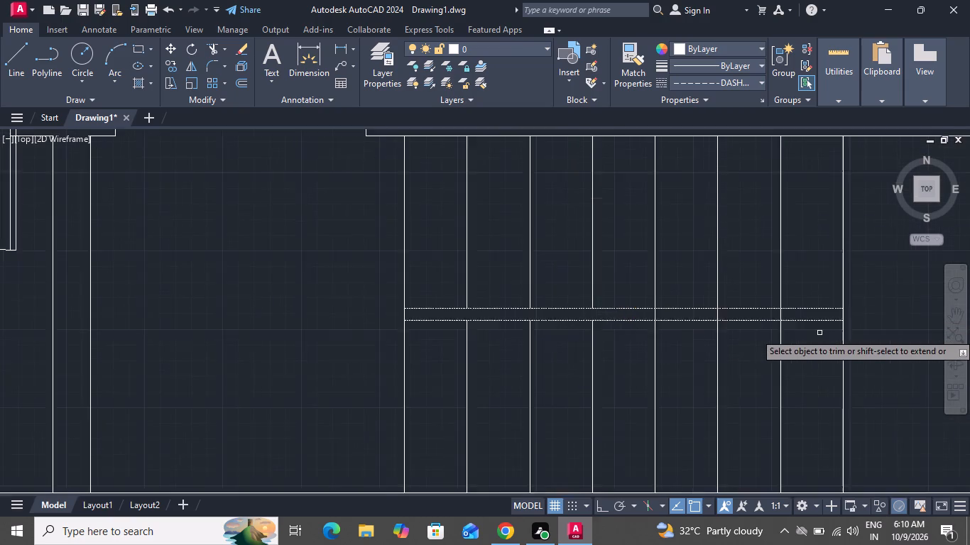
{"action": "scroll", "coordinate": [819, 333], "scroll_direction": "up", "scroll_amount": 1}
{"action": "left_click", "coordinate": [737, 298]}
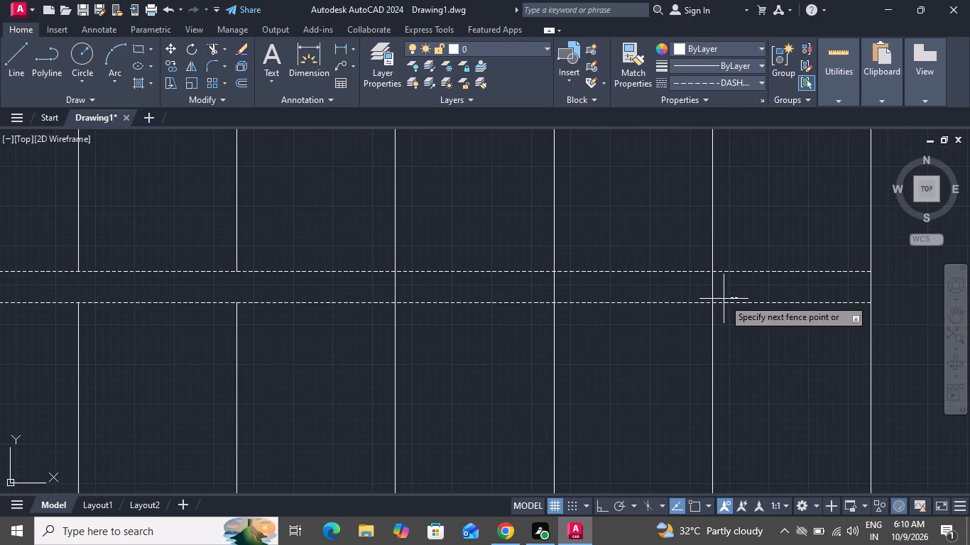
{"action": "left_click", "coordinate": [550, 289]}
{"action": "left_click", "coordinate": [511, 297]}
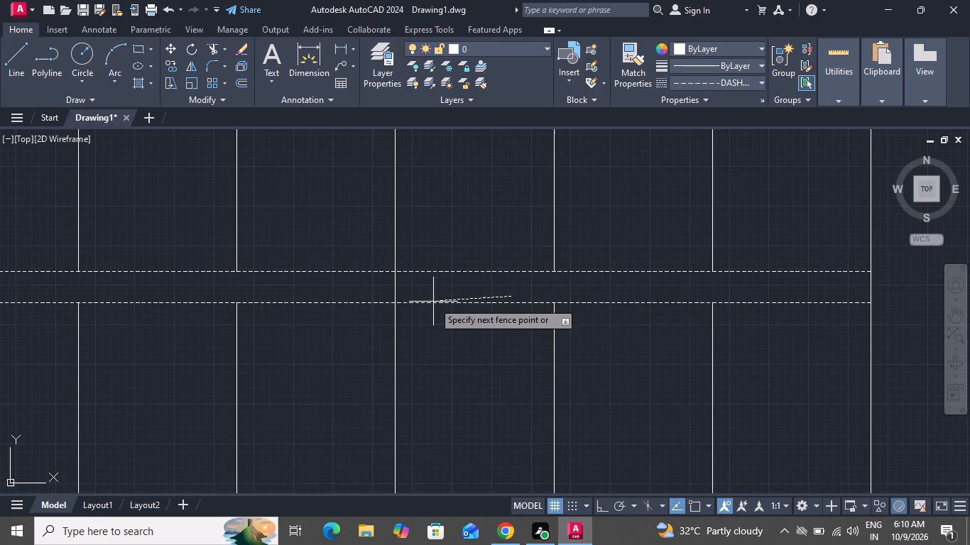
{"action": "left_click", "coordinate": [339, 287]}
{"action": "scroll", "coordinate": [430, 324], "scroll_direction": "up", "scroll_amount": 1}
{"action": "scroll", "coordinate": [430, 324], "scroll_direction": "down", "scroll_amount": 1}
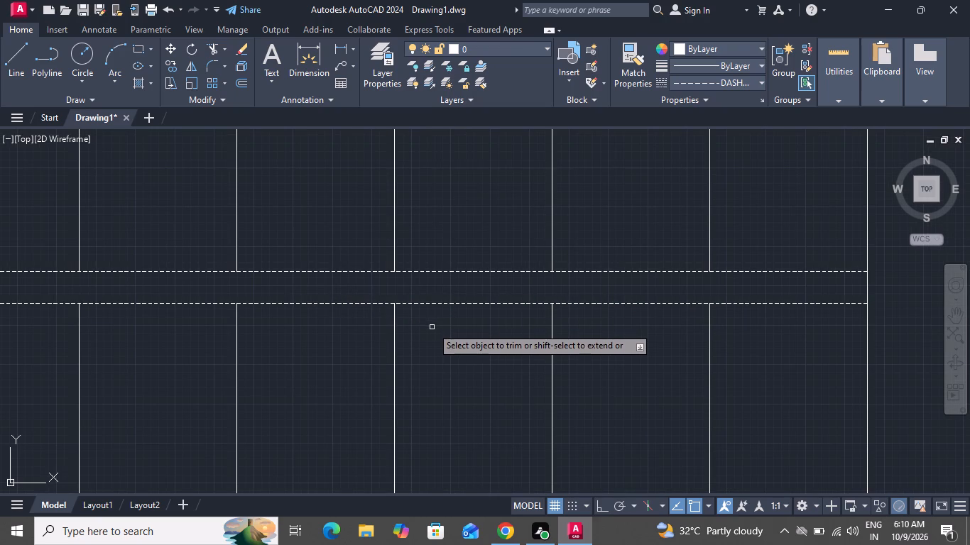
{"action": "right_click", "coordinate": [432, 328]}
{"action": "left_click", "coordinate": [506, 158]}
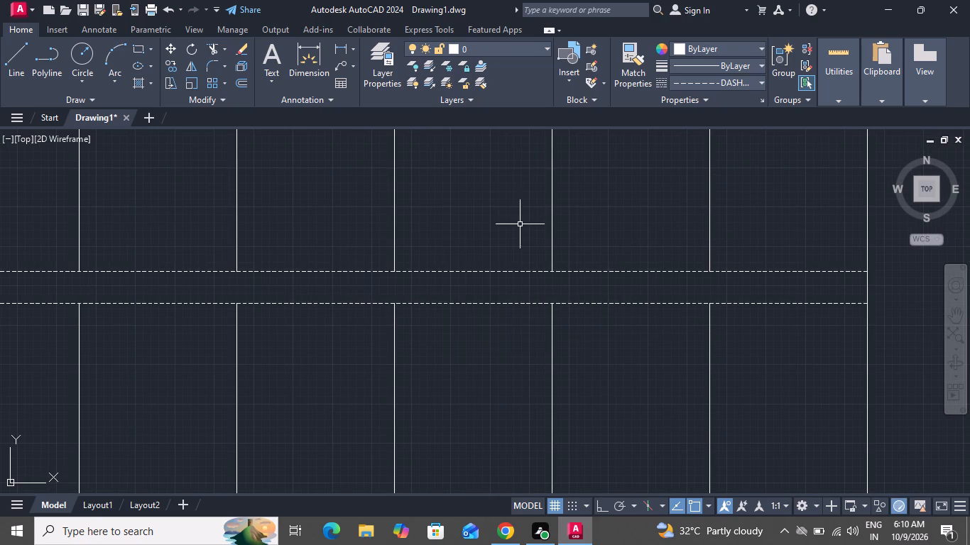
Draw a rectangle about 1'-1" wide in the upper-right room, ending on the inner face of the top wall.
{"action": "scroll", "coordinate": [347, 370], "scroll_direction": "down", "scroll_amount": 6}
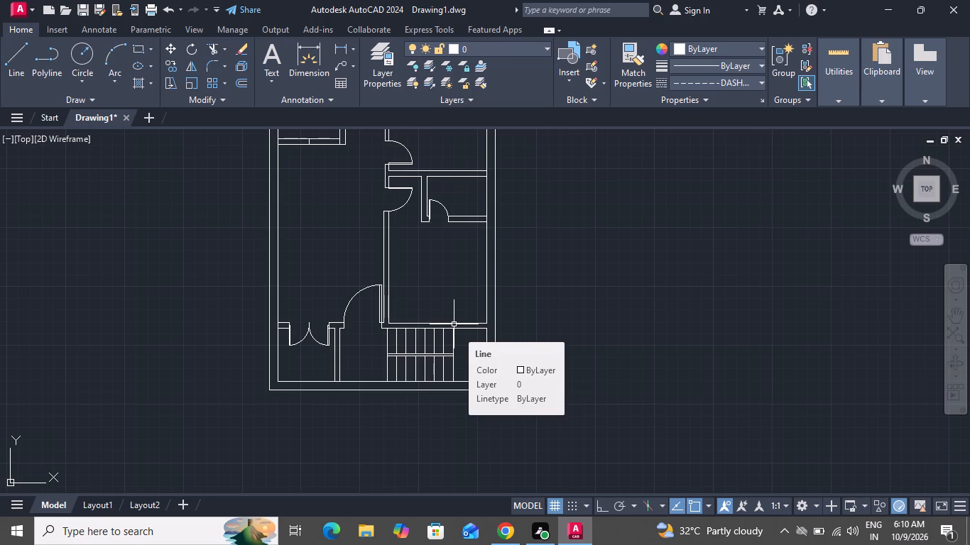
{"action": "scroll", "coordinate": [59, 220], "scroll_direction": "up", "scroll_amount": 1}
{"action": "scroll", "coordinate": [63, 225], "scroll_direction": "down", "scroll_amount": 1}
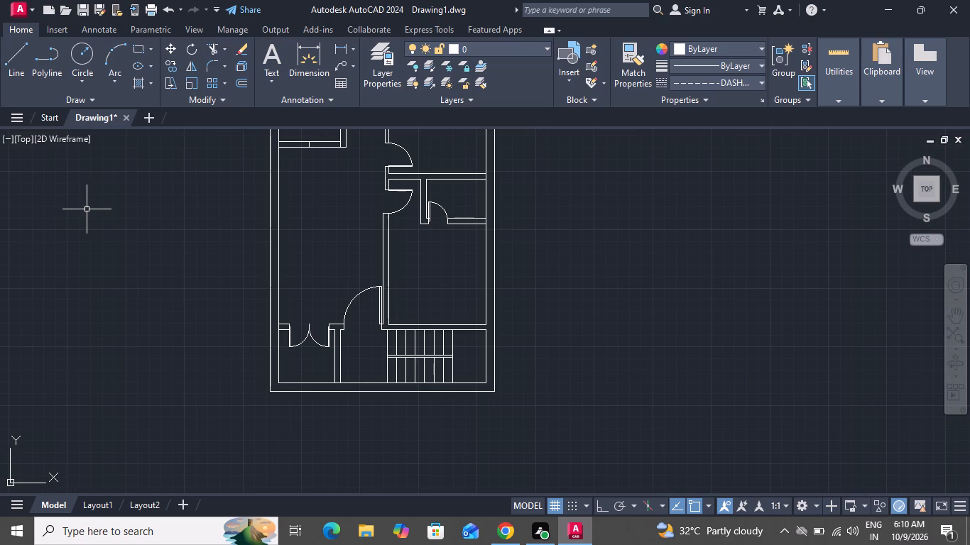
{"action": "left_click", "coordinate": [139, 50]}
{"action": "scroll", "coordinate": [472, 269], "scroll_direction": "down", "scroll_amount": 2}
{"action": "scroll", "coordinate": [447, 177], "scroll_direction": "up", "scroll_amount": 3}
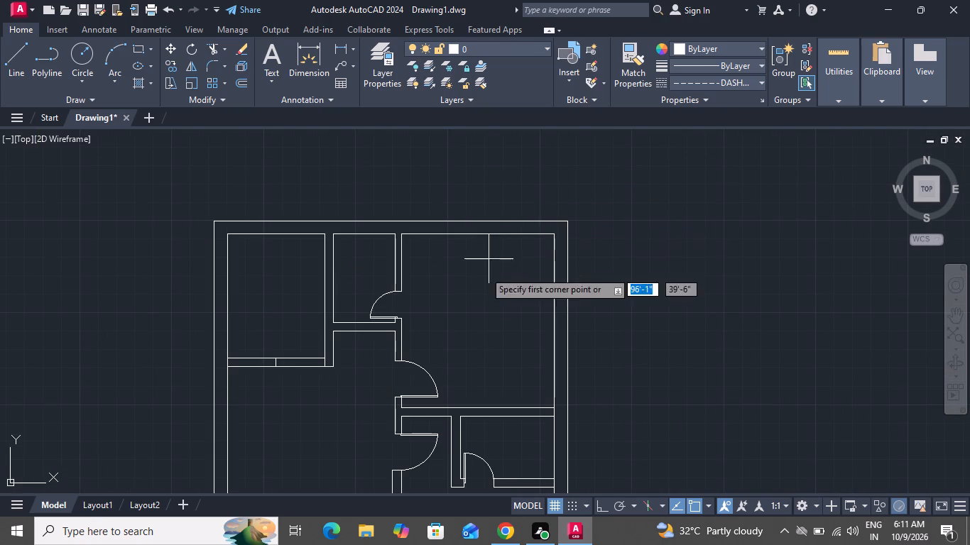
{"action": "left_click_drag", "start_coordinate": [506, 283], "coordinate": [533, 251]}
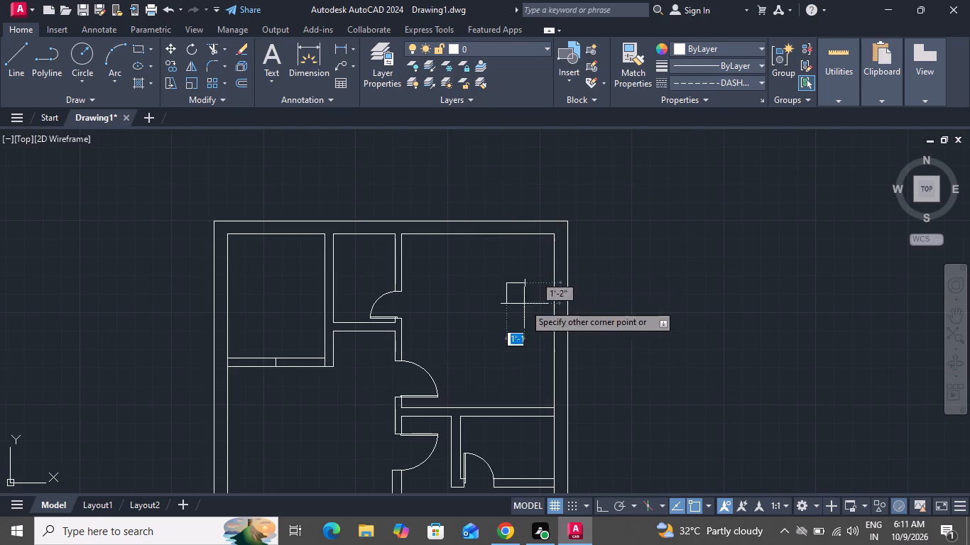
{"action": "left_click", "coordinate": [526, 234]}
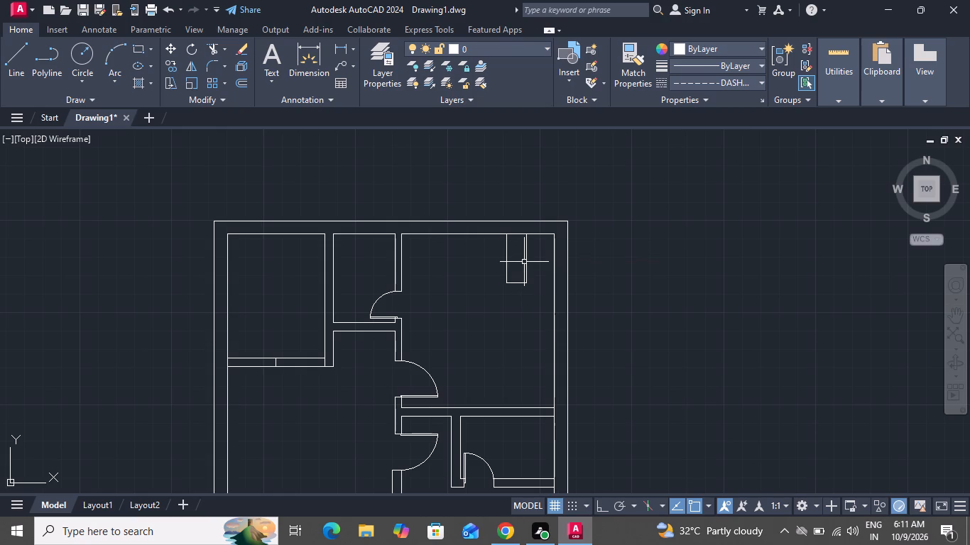
Delete the narrow rectangle against the top wall of the upper-right room.
{"action": "left_click", "coordinate": [524, 262]}
{"action": "key", "text": "Delete"}
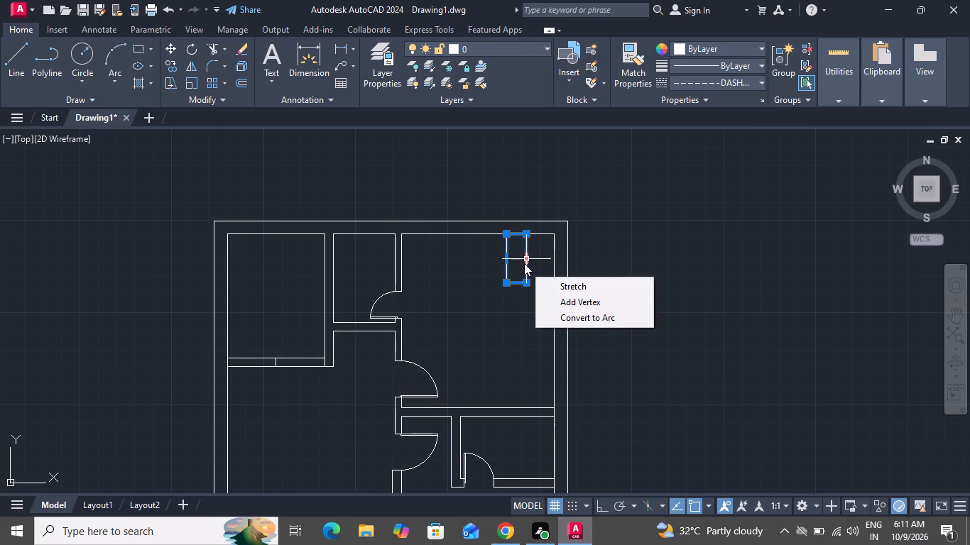
{"action": "key", "text": "Delete"}
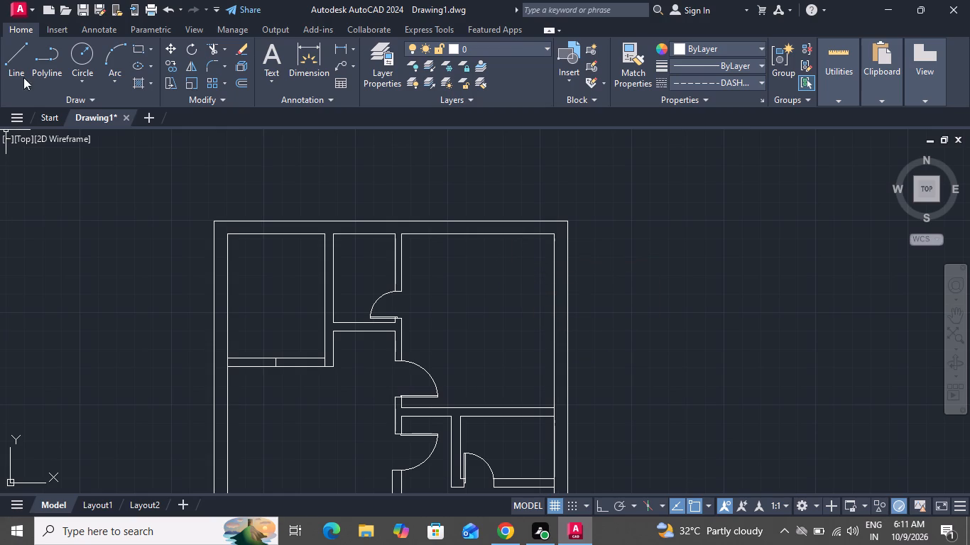
Draw a rectangle about 4'-5" wide and 5'-5" high against the inner face of the upper-right room's top wall.
{"action": "left_click", "coordinate": [137, 49]}
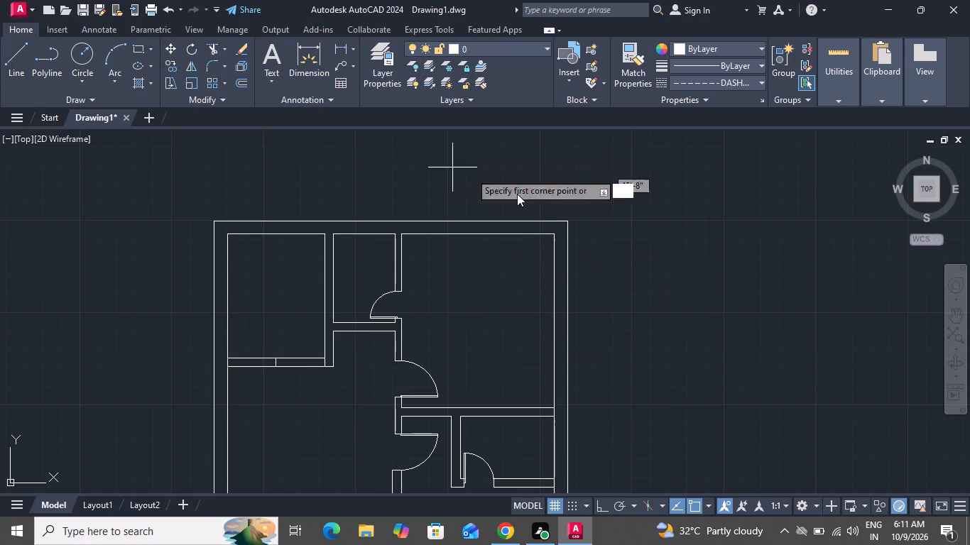
{"action": "left_click", "coordinate": [540, 236]}
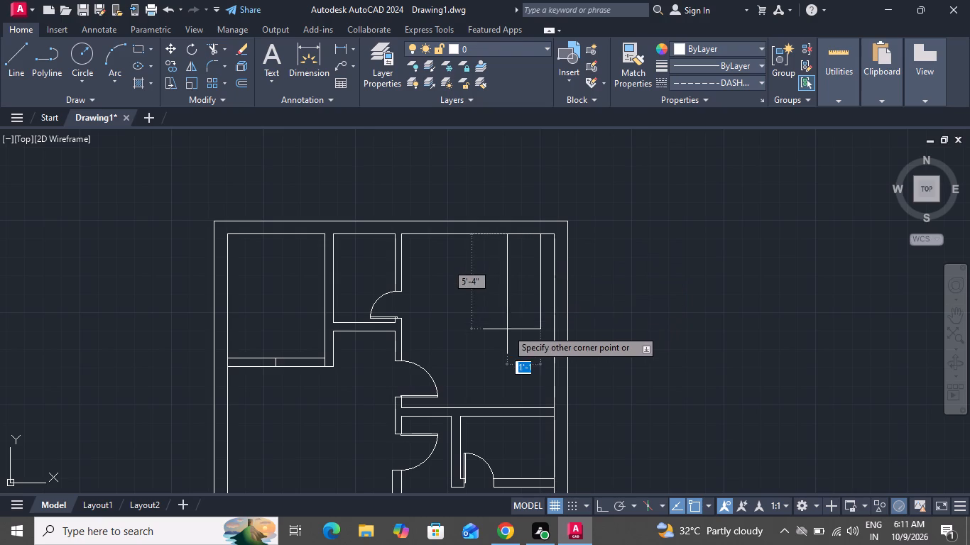
{"action": "left_click", "coordinate": [462, 330]}
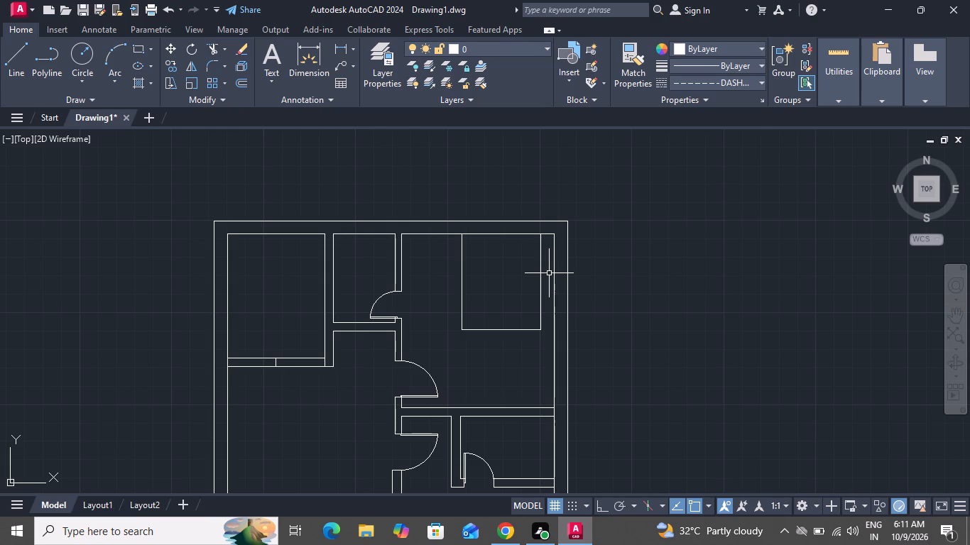
With Ortho on, draw a horizontal line across the full width of the new rectangle near its top edge.
{"action": "left_click", "coordinate": [6, 46]}
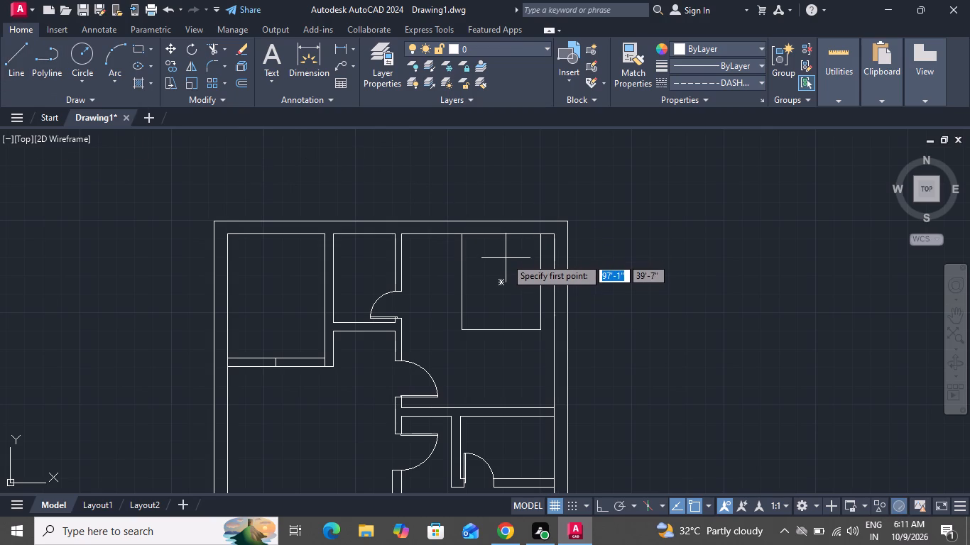
{"action": "scroll", "coordinate": [497, 263], "scroll_direction": "down", "scroll_amount": 1}
{"action": "scroll", "coordinate": [497, 263], "scroll_direction": "up", "scroll_amount": 2}
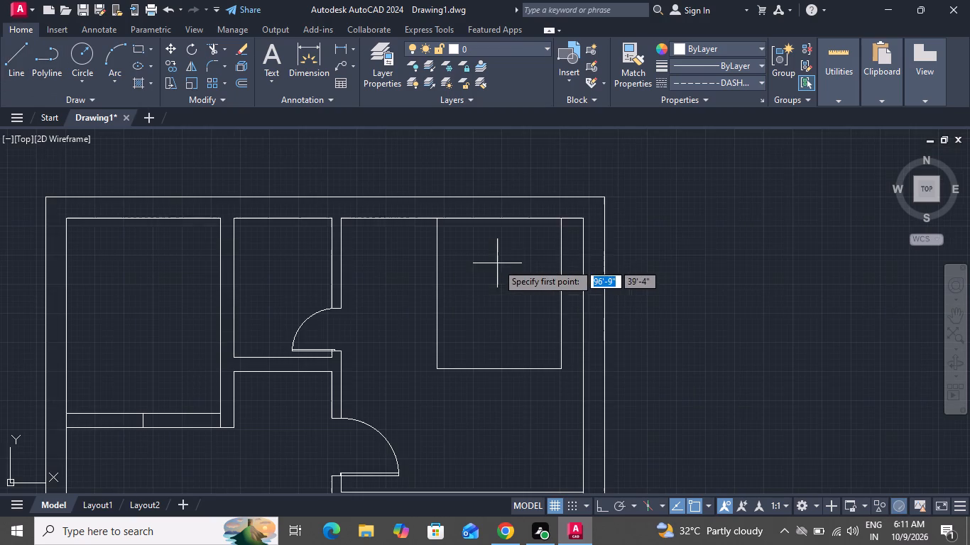
{"action": "left_click", "coordinate": [562, 247]}
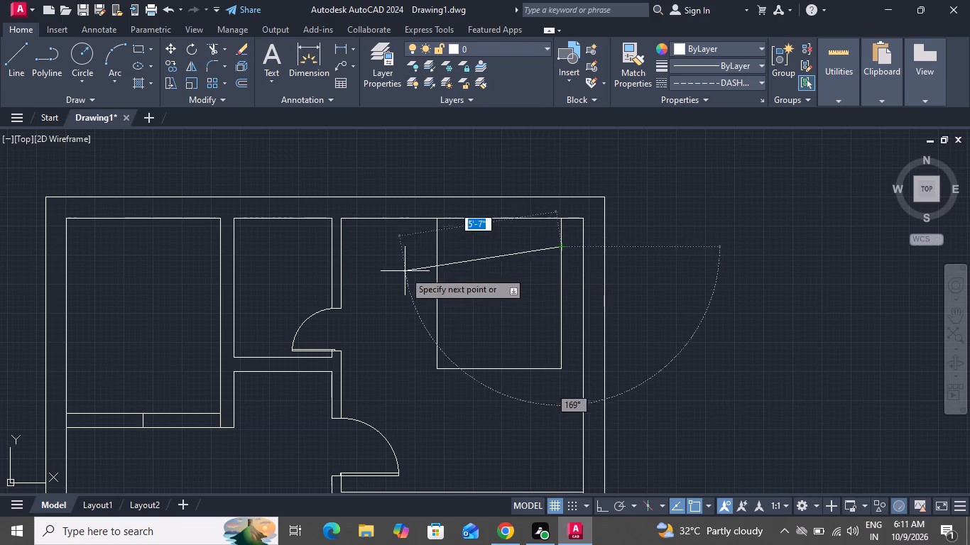
{"action": "left_click", "coordinate": [601, 507]}
{"action": "scroll", "coordinate": [456, 260], "scroll_direction": "up", "scroll_amount": 1}
{"action": "scroll", "coordinate": [456, 260], "scroll_direction": "down", "scroll_amount": 1}
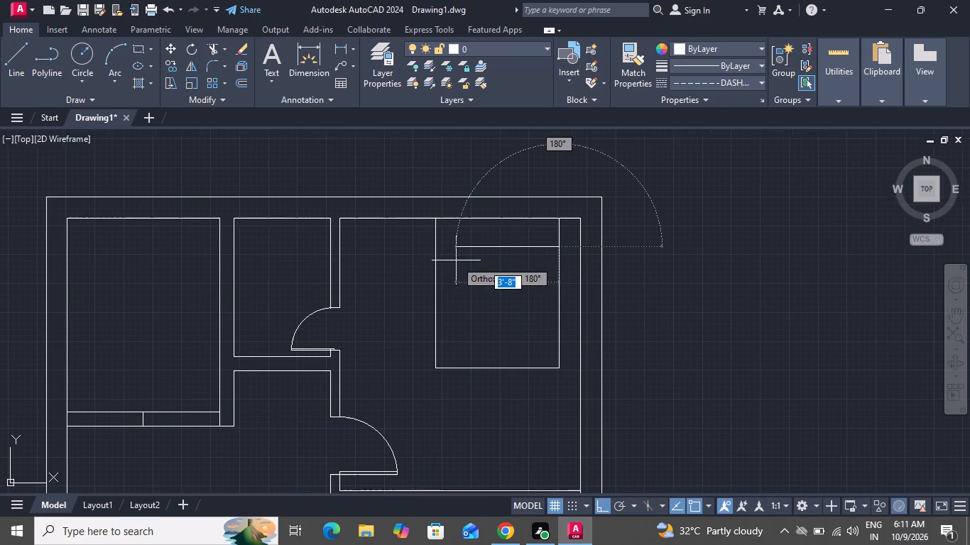
{"action": "left_click", "coordinate": [438, 243]}
{"action": "right_click", "coordinate": [438, 243]}
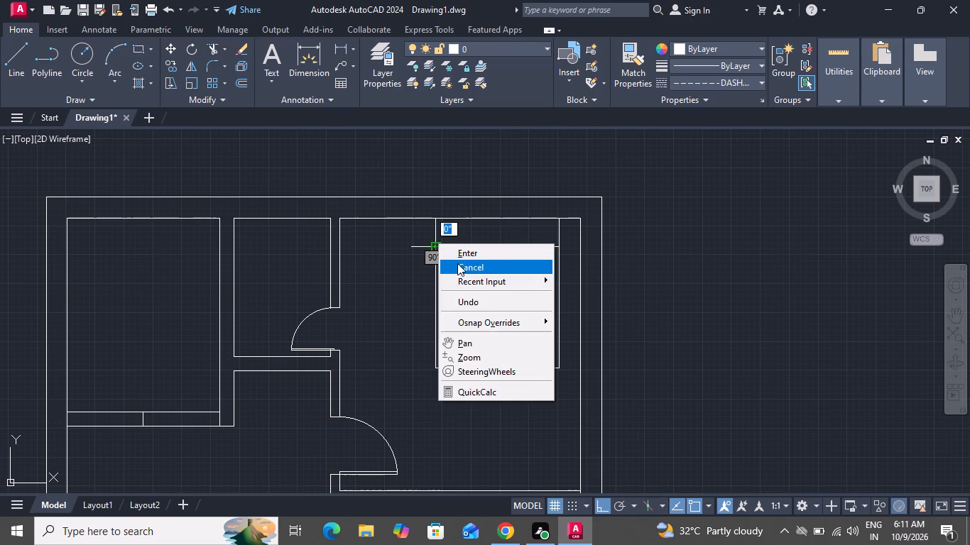
{"action": "left_click", "coordinate": [457, 263]}
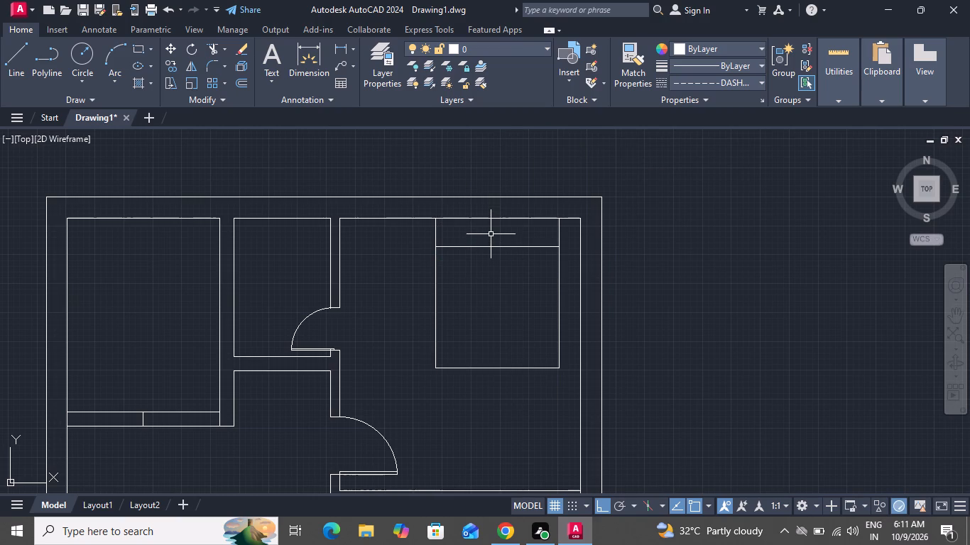
Draw a vertical line about 6" long upward from the horizontal line, near the rectangle's left side.
{"action": "left_click", "coordinate": [12, 55]}
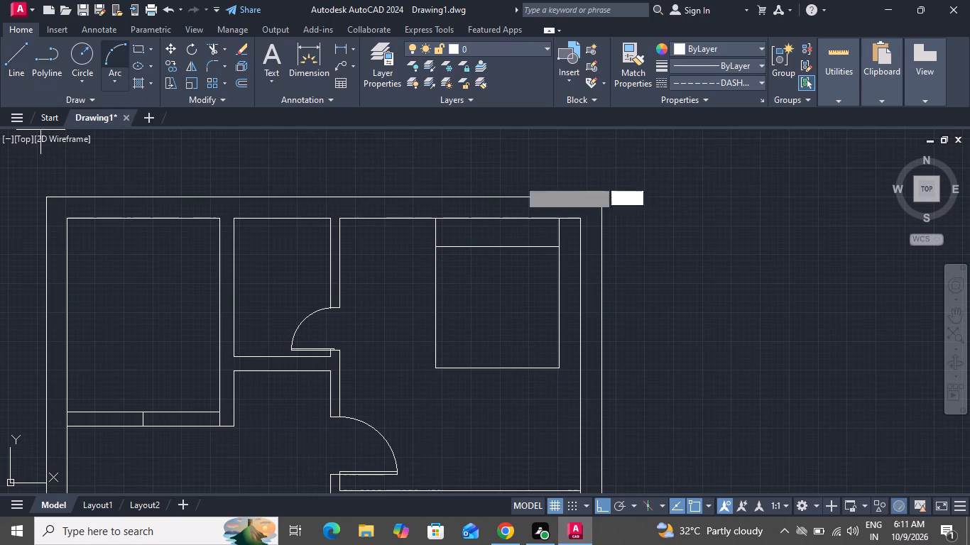
{"action": "scroll", "coordinate": [525, 270], "scroll_direction": "up", "scroll_amount": 2}
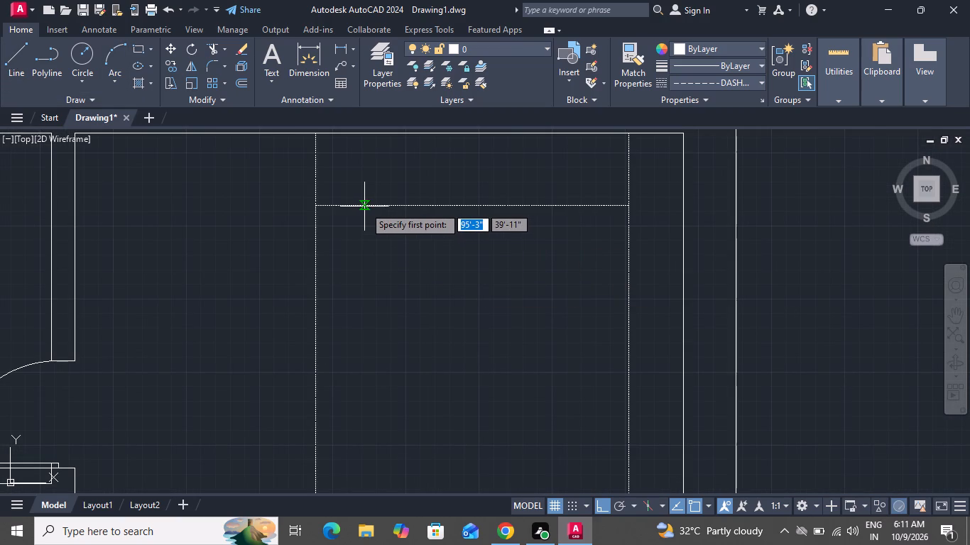
{"action": "left_click", "coordinate": [363, 205]}
{"action": "left_click", "coordinate": [365, 170]}
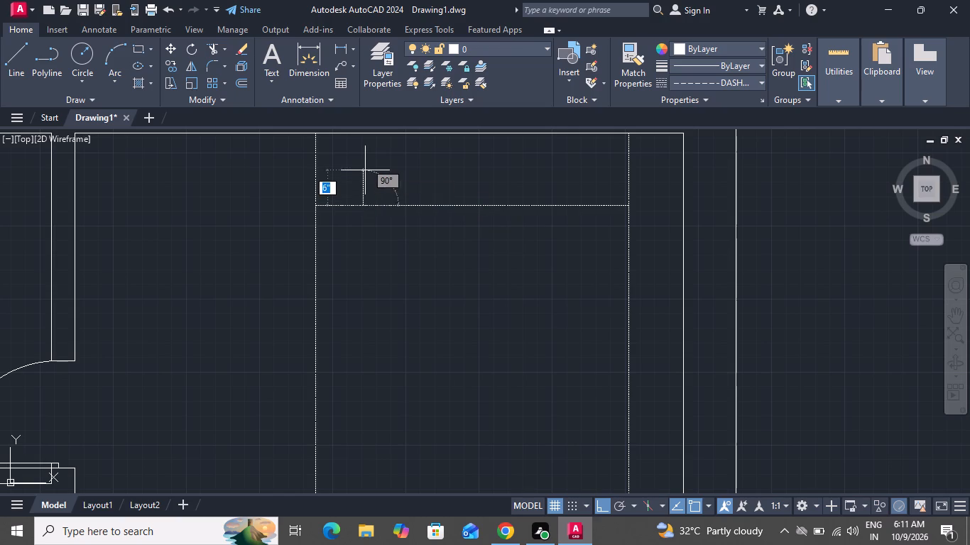
{"action": "right_click", "coordinate": [366, 170]}
{"action": "left_click", "coordinate": [386, 197]}
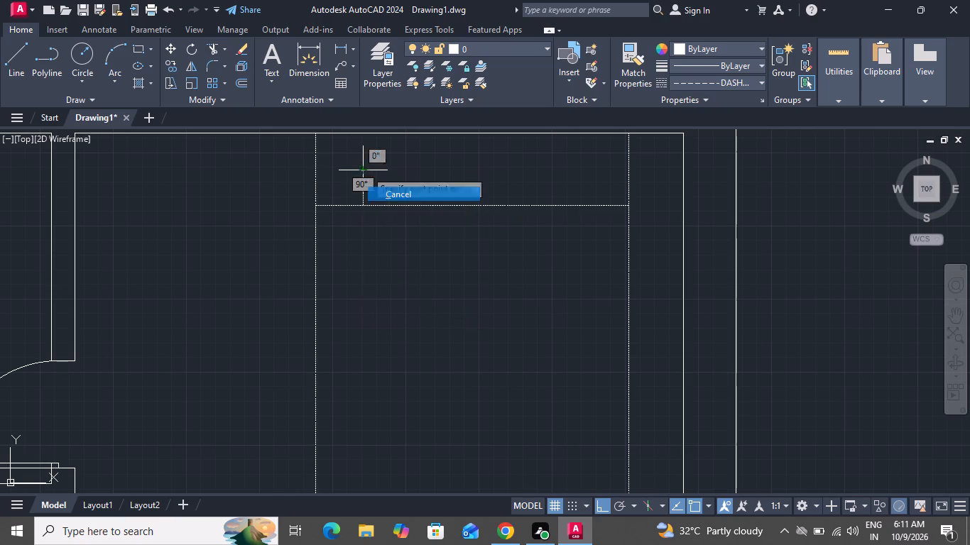
Offset the short vertical line 1' to the right inside the rectangle's top strip.
{"action": "type", "text": "o"}
{"action": "key", "text": "space"}
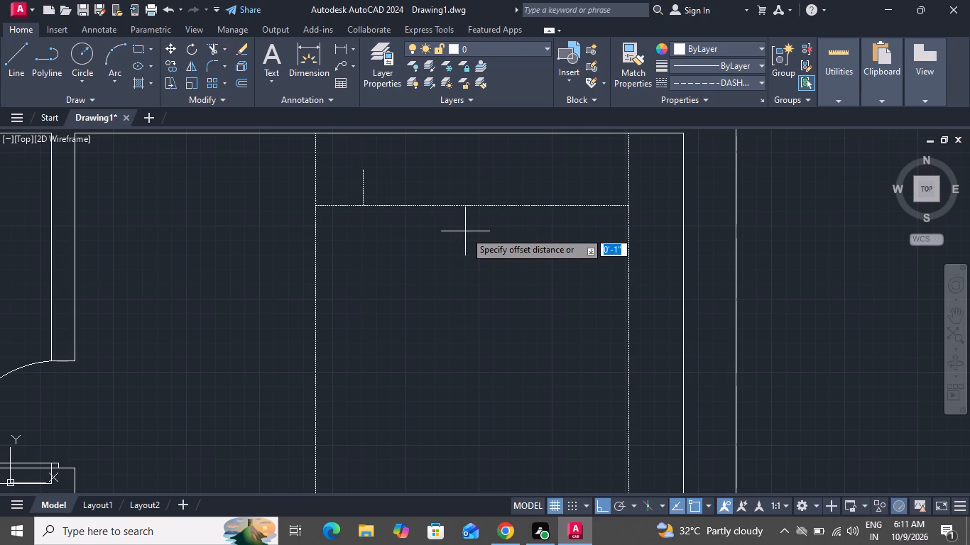
{"action": "key", "text": "1"}
{"action": "key", "text": "apostrophe"}
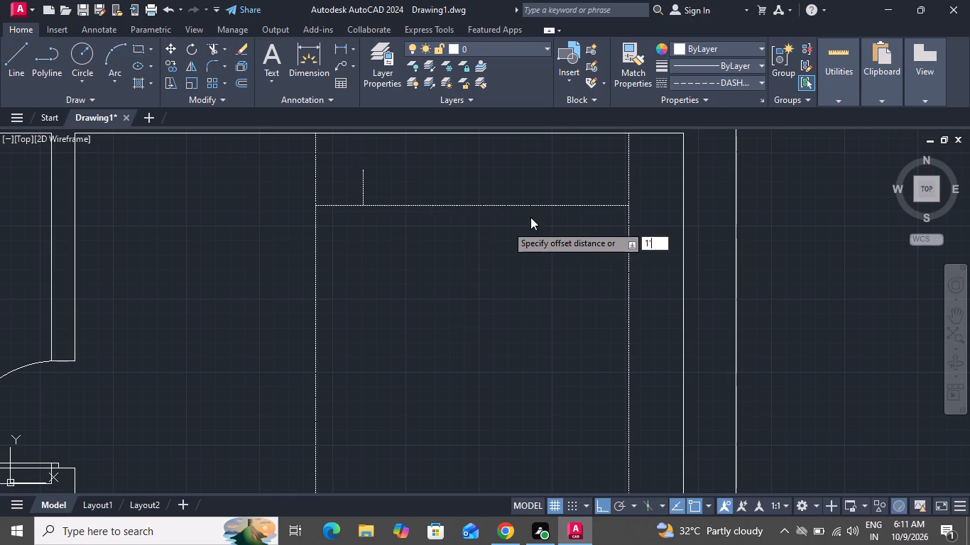
{"action": "key", "text": "Return"}
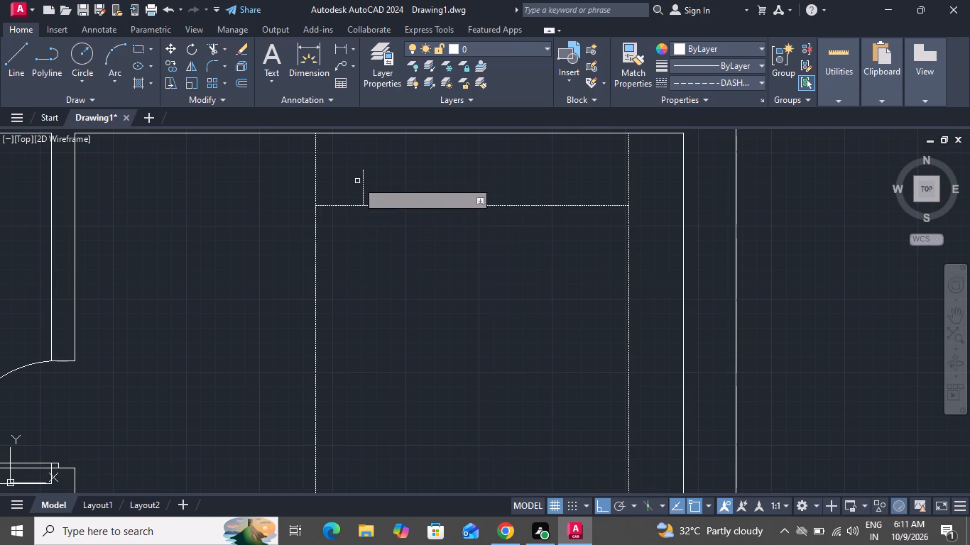
{"action": "left_click", "coordinate": [361, 186]}
{"action": "left_click", "coordinate": [392, 177]}
{"action": "right_click", "coordinate": [415, 181]}
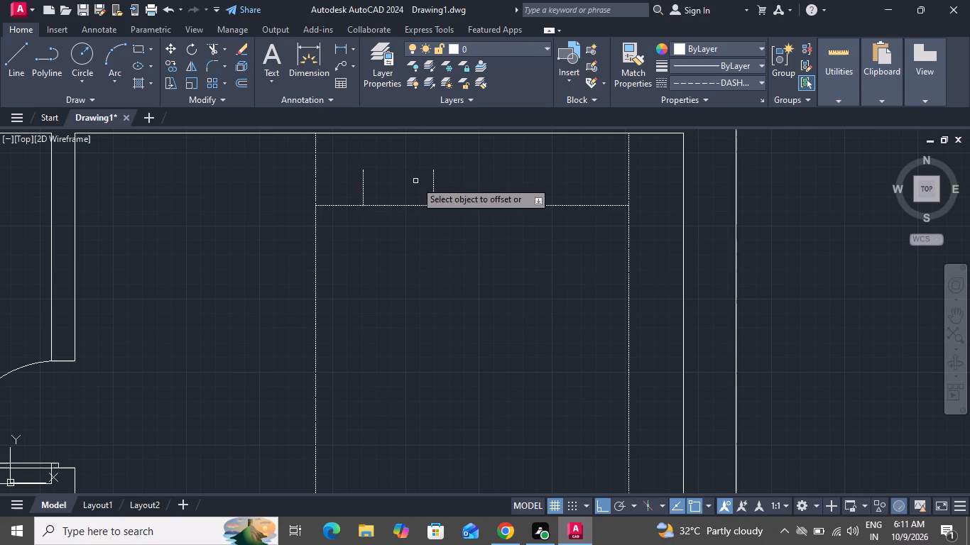
{"action": "left_click", "coordinate": [435, 193]}
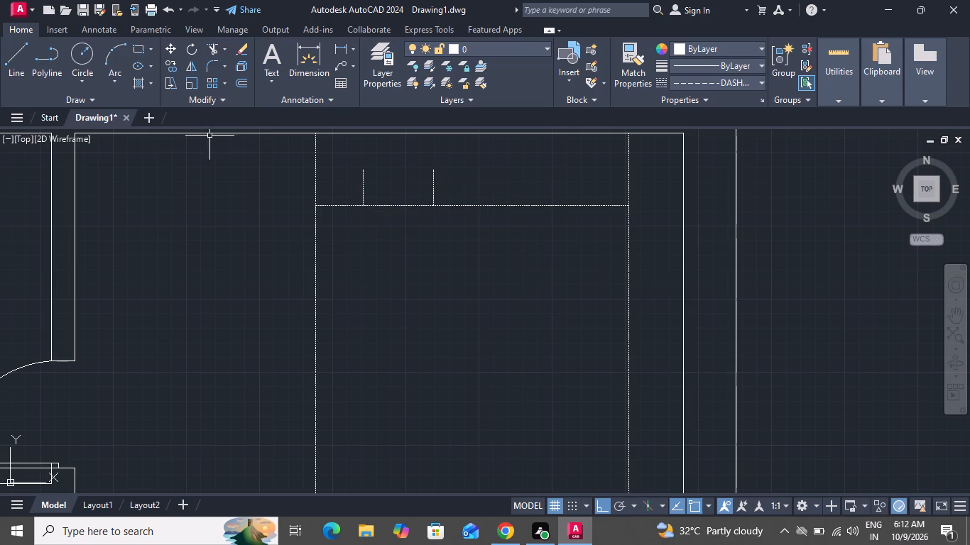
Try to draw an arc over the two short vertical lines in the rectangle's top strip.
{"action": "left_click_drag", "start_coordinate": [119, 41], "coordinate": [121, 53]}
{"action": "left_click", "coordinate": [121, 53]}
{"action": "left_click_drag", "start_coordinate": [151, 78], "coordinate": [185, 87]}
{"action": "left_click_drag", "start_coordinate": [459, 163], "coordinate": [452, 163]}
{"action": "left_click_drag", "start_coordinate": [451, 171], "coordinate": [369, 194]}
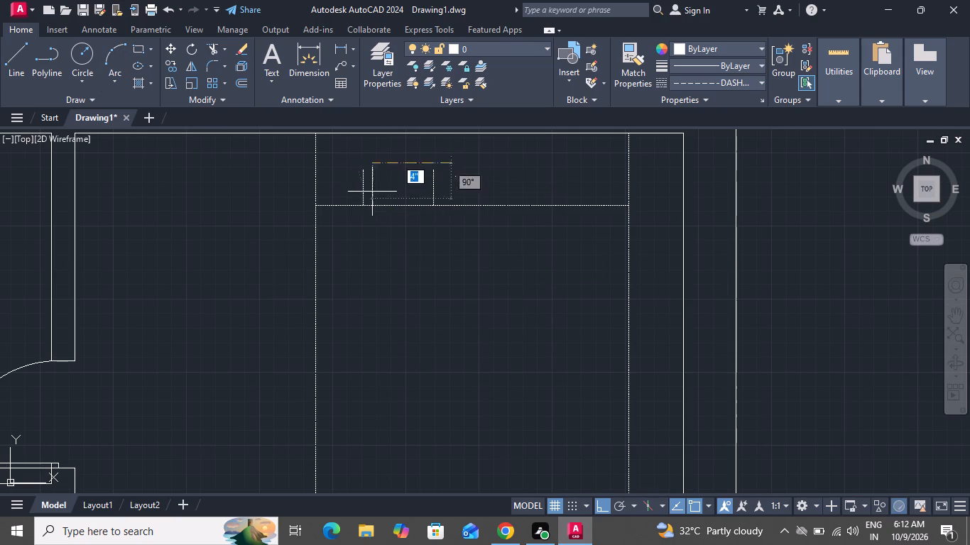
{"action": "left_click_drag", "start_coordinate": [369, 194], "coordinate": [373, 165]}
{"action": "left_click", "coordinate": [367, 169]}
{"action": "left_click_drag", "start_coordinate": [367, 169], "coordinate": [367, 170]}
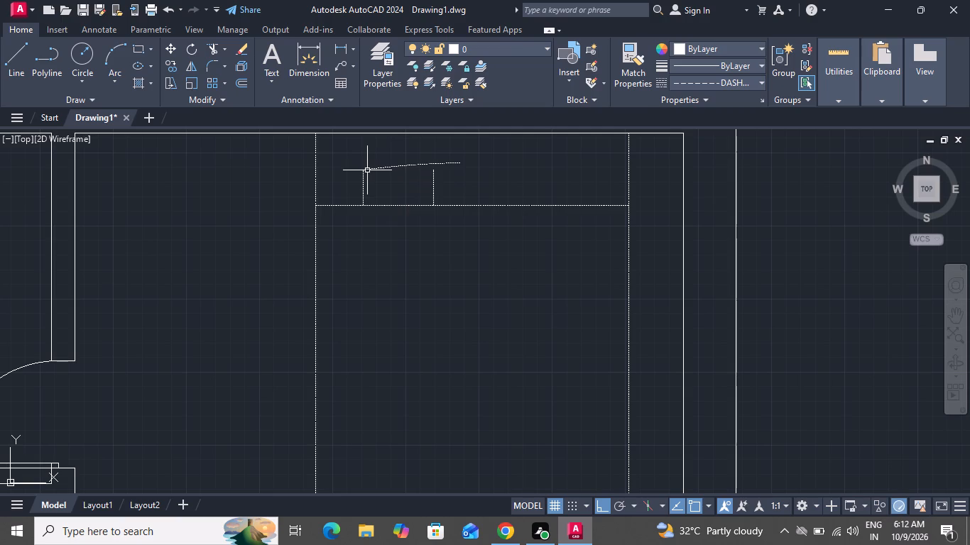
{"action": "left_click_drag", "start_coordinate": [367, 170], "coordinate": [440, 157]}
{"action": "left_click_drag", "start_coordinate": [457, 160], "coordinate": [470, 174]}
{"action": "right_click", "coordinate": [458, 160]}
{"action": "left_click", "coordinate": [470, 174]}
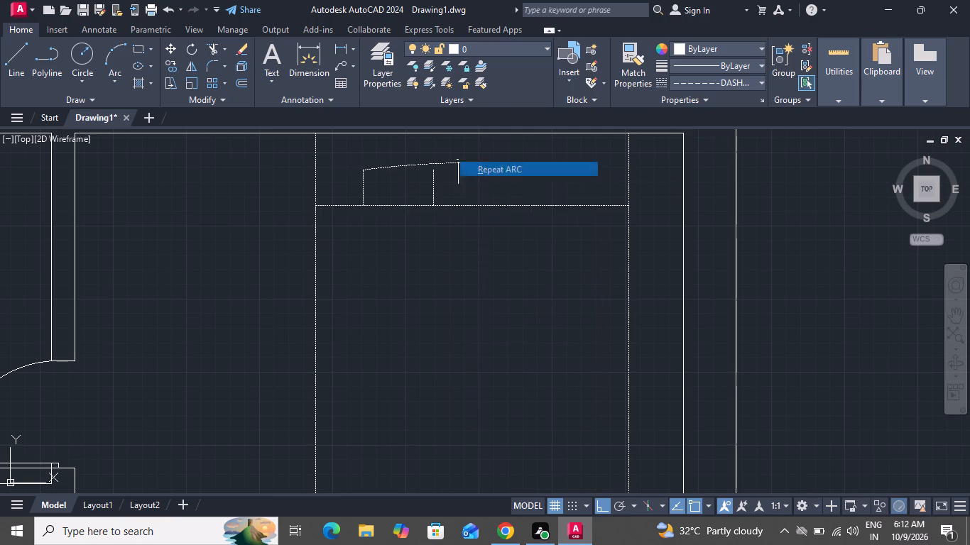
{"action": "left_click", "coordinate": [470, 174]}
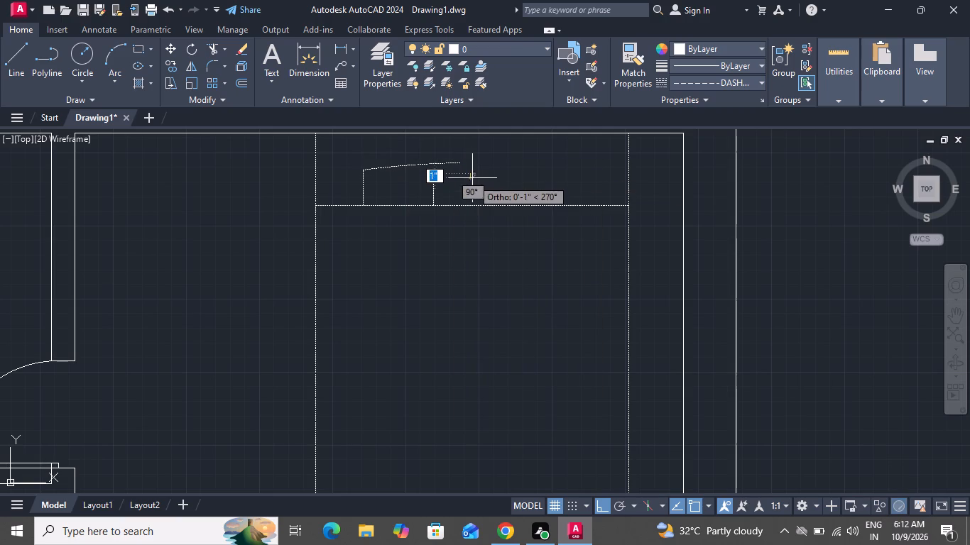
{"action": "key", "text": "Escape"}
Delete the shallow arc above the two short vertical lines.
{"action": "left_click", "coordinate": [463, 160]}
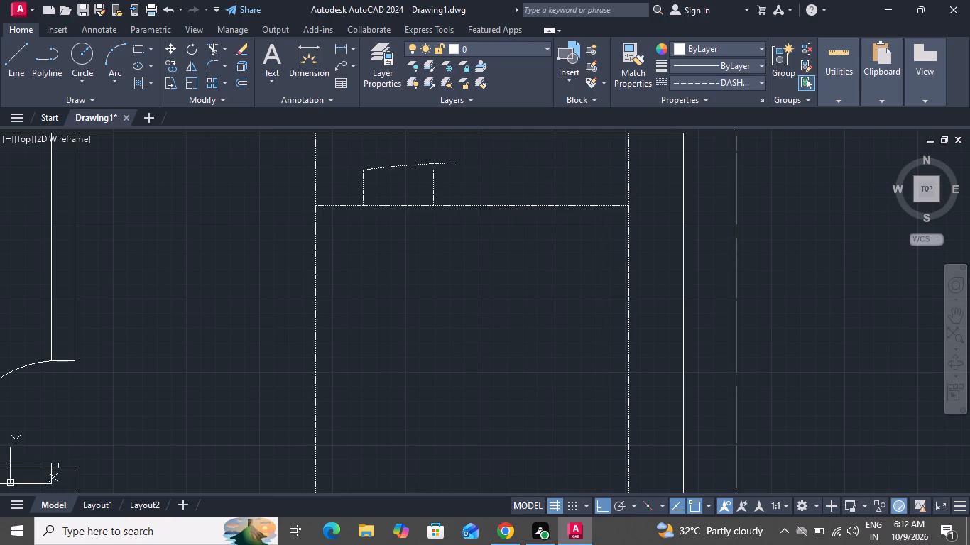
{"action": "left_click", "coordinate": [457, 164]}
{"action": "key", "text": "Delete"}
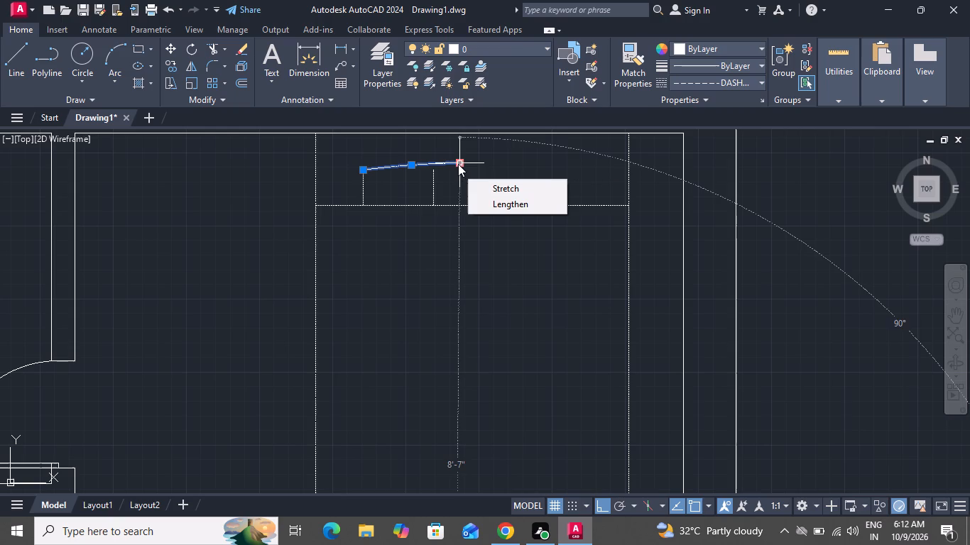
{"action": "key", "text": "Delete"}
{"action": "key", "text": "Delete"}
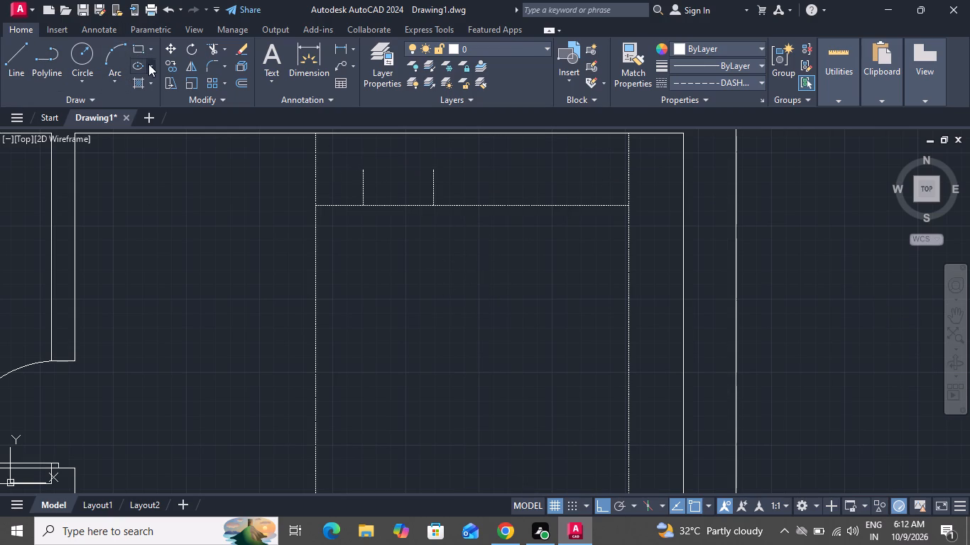
Draw a three-point arc from the left short line's upper end, with its second point at the right short line's upper end.
{"action": "left_click", "coordinate": [107, 52]}
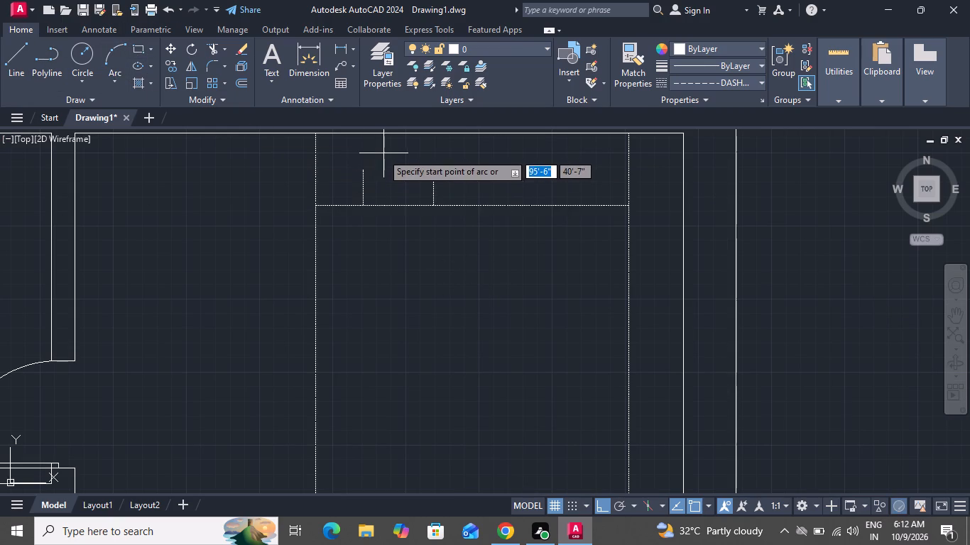
{"action": "left_click", "coordinate": [362, 171]}
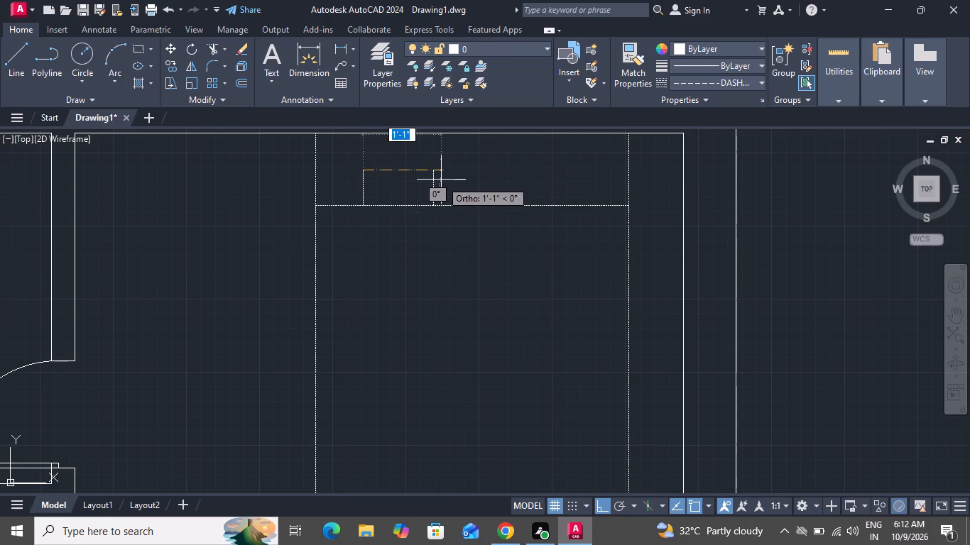
{"action": "left_click", "coordinate": [431, 167]}
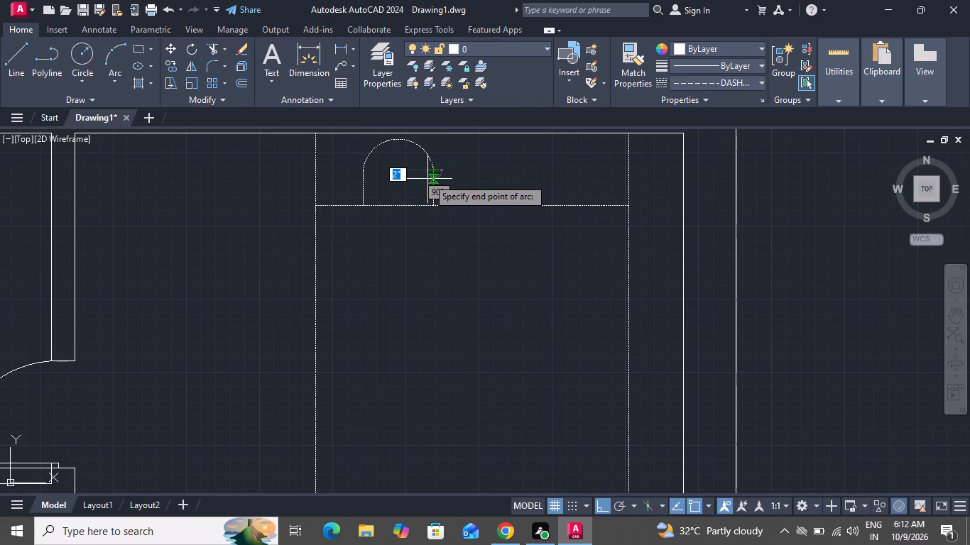
Finish the three-point arc with its end point directly below the right short line.
{"action": "left_click", "coordinate": [452, 238]}
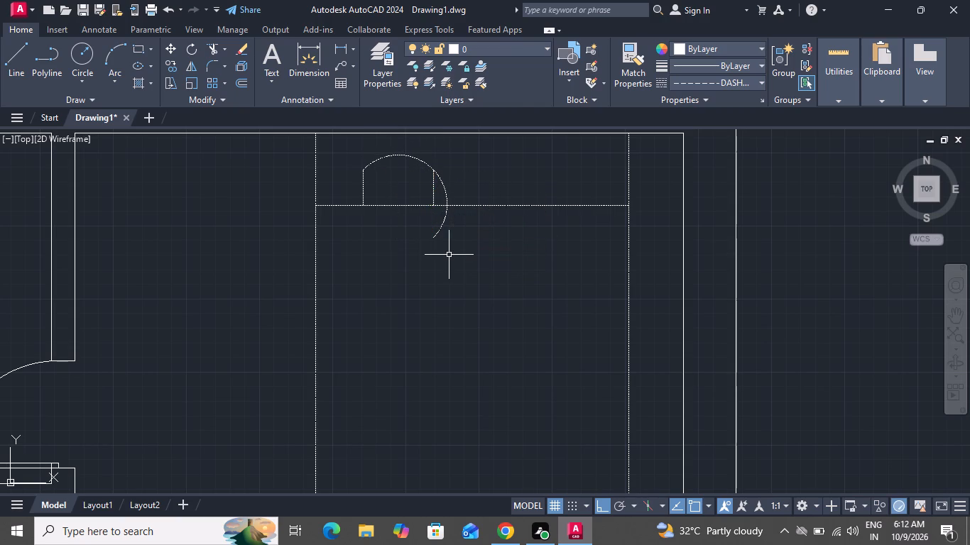
Trim away the part of the arc that extends beyond the right short line's upper end.
{"action": "key", "text": "t"}
{"action": "key", "text": "r"}
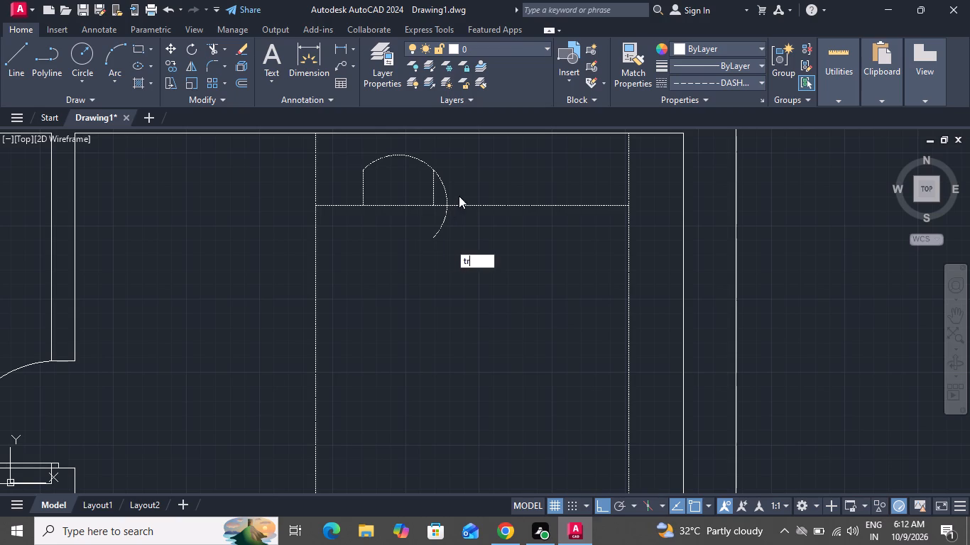
{"action": "key", "text": "space"}
{"action": "key", "text": "space"}
{"action": "left_click", "coordinate": [460, 190]}
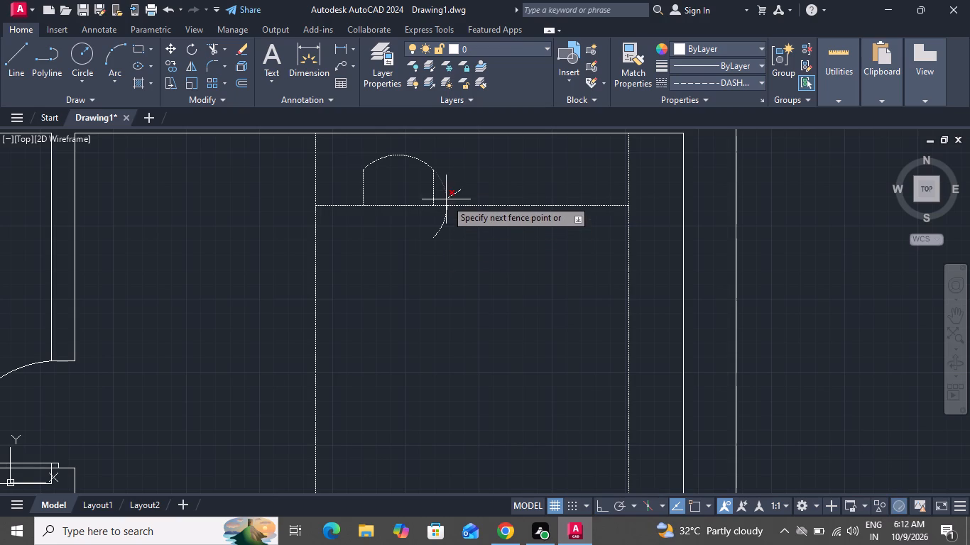
{"action": "left_click", "coordinate": [446, 199]}
{"action": "left_click", "coordinate": [443, 227]}
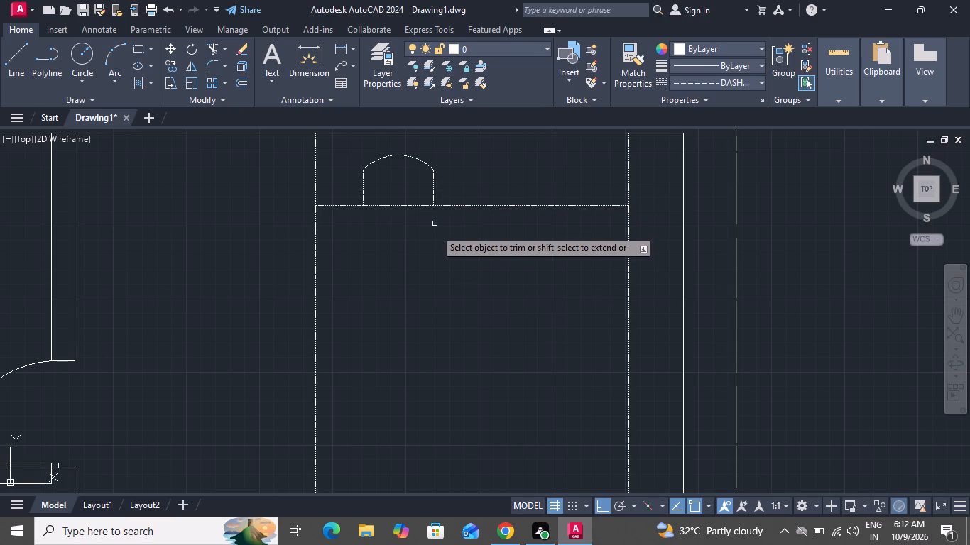
{"action": "right_click", "coordinate": [435, 249]}
{"action": "left_click", "coordinate": [458, 277]}
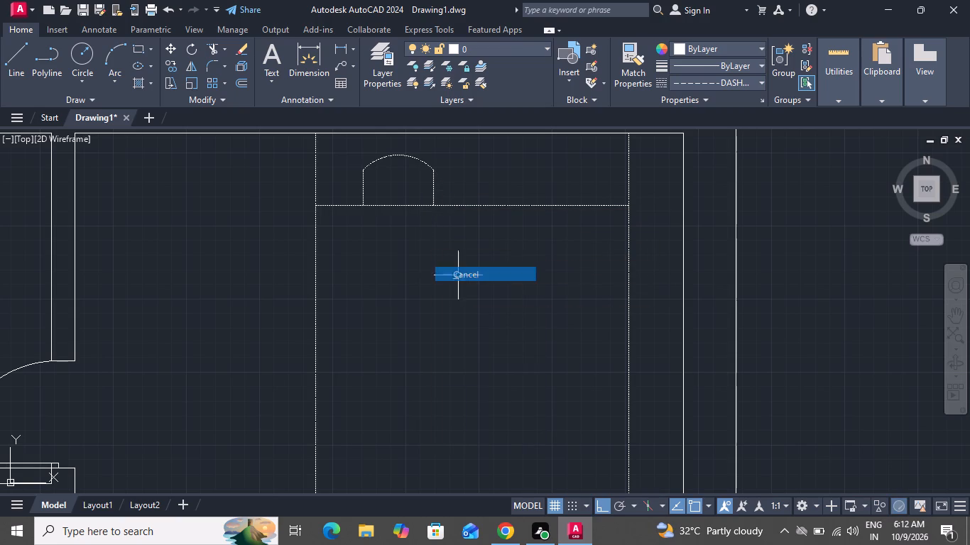
Copy the arched pillow outline about 2'-2" to the right along the bed's upper horizontal line.
{"action": "left_click", "coordinate": [444, 165]}
{"action": "left_click", "coordinate": [358, 189]}
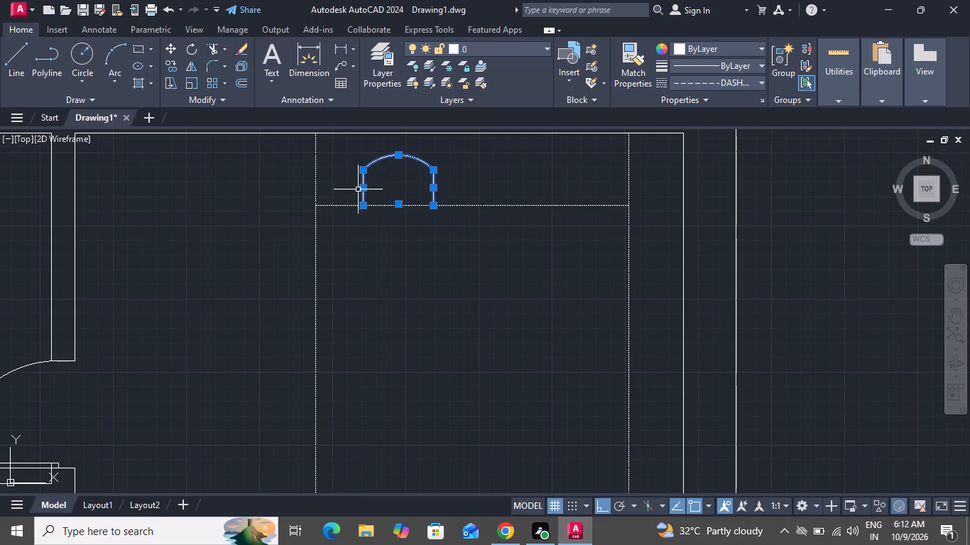
{"action": "left_click", "coordinate": [166, 59]}
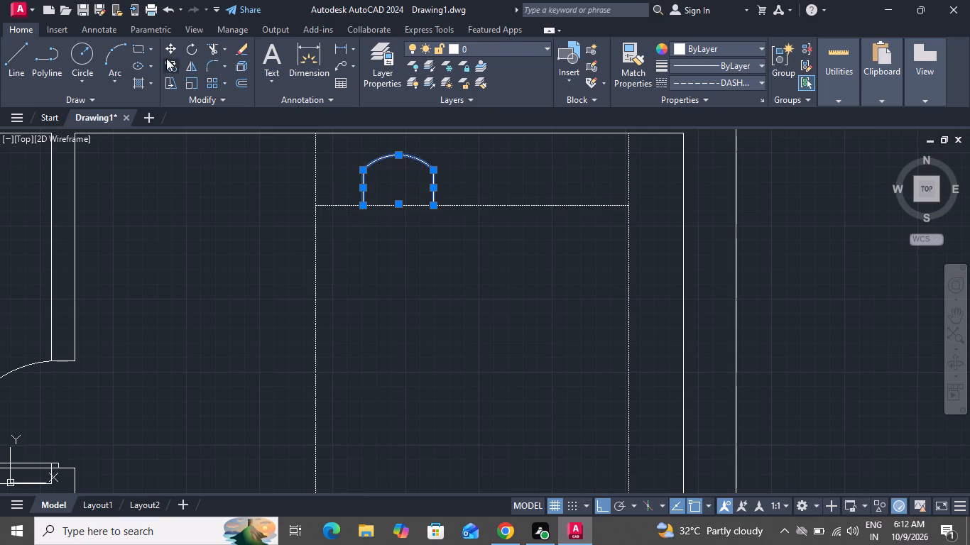
{"action": "left_click", "coordinate": [363, 204]}
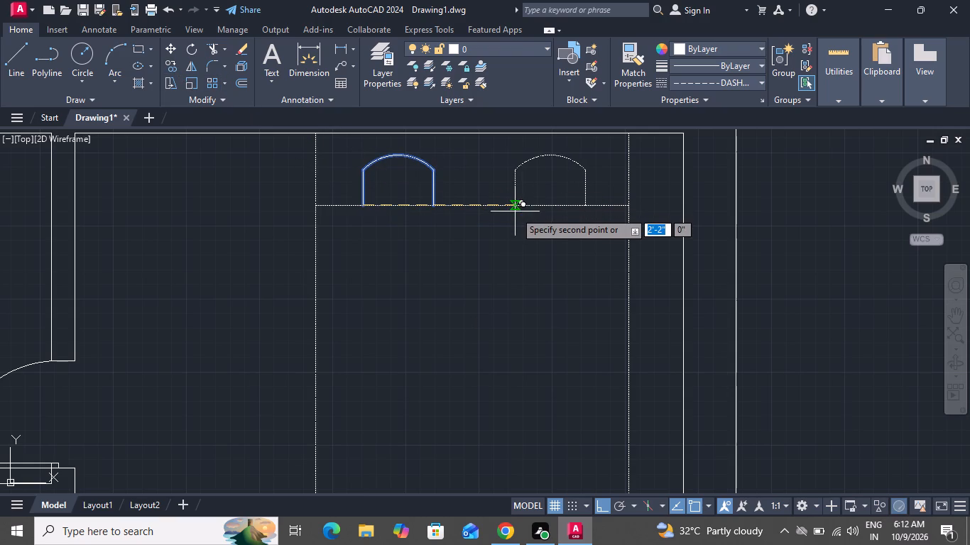
{"action": "left_click", "coordinate": [513, 206]}
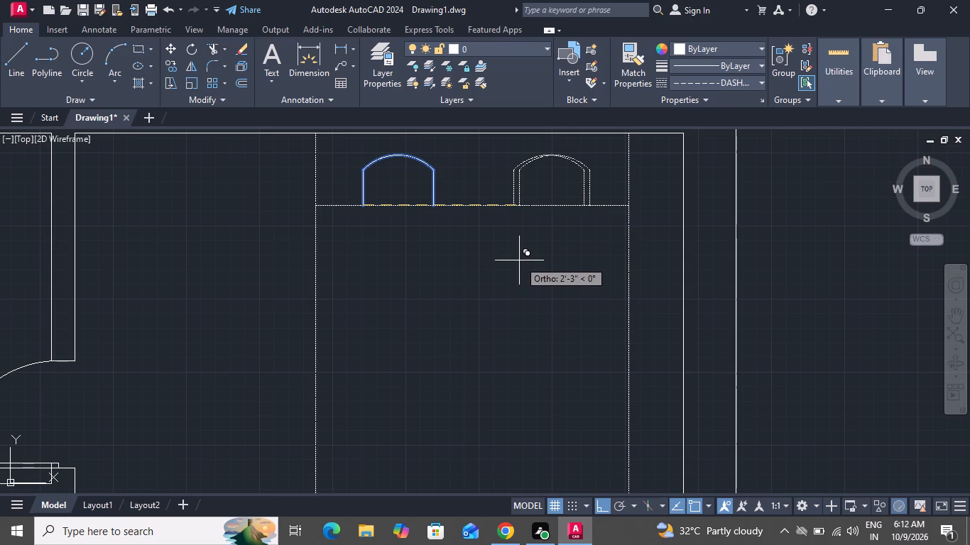
{"action": "key", "text": "Escape"}
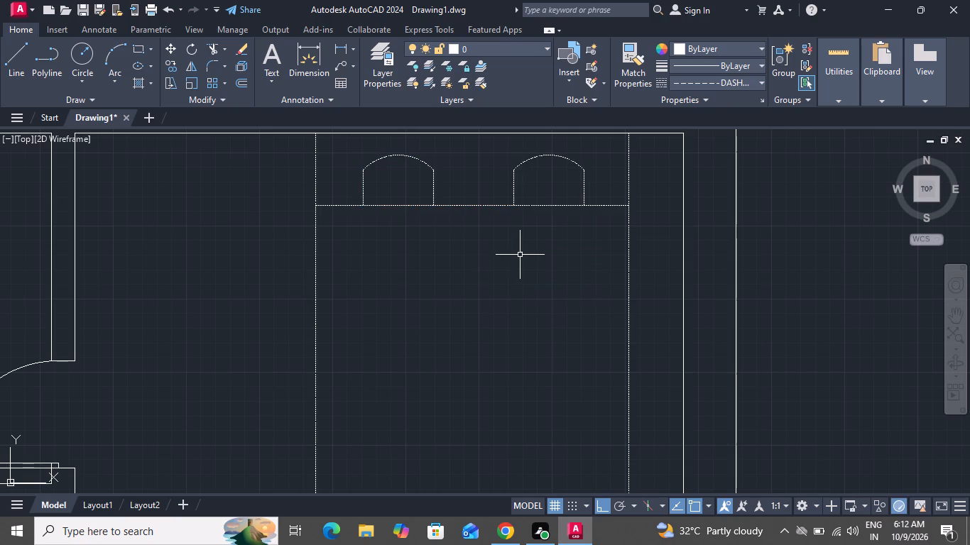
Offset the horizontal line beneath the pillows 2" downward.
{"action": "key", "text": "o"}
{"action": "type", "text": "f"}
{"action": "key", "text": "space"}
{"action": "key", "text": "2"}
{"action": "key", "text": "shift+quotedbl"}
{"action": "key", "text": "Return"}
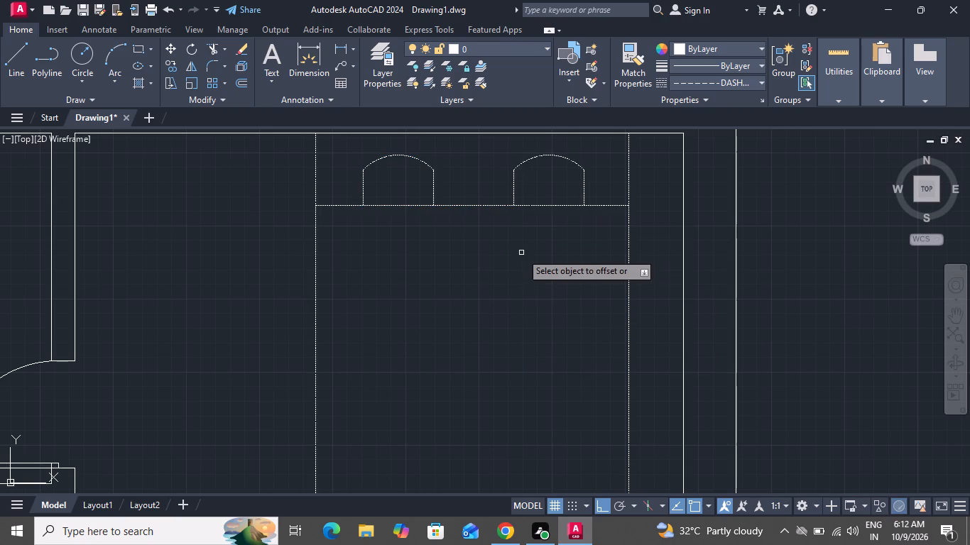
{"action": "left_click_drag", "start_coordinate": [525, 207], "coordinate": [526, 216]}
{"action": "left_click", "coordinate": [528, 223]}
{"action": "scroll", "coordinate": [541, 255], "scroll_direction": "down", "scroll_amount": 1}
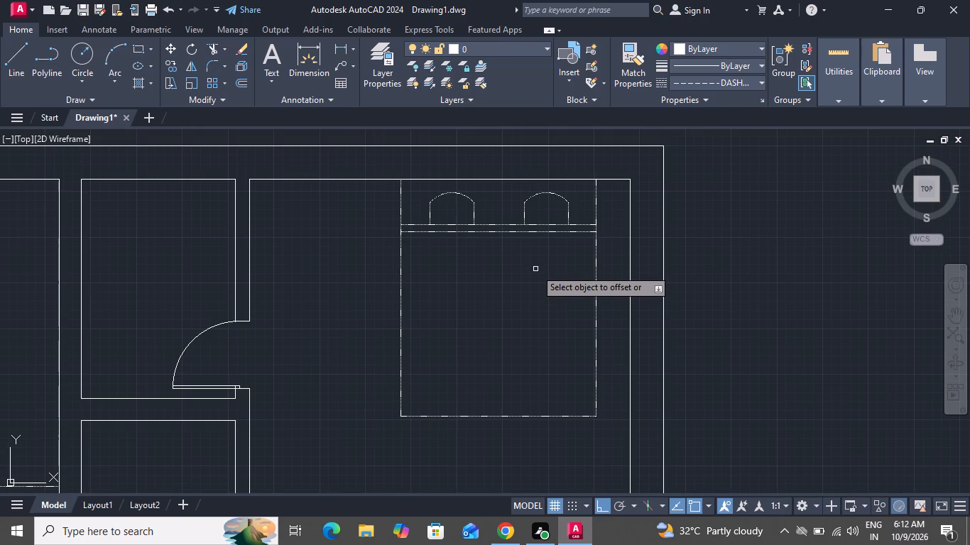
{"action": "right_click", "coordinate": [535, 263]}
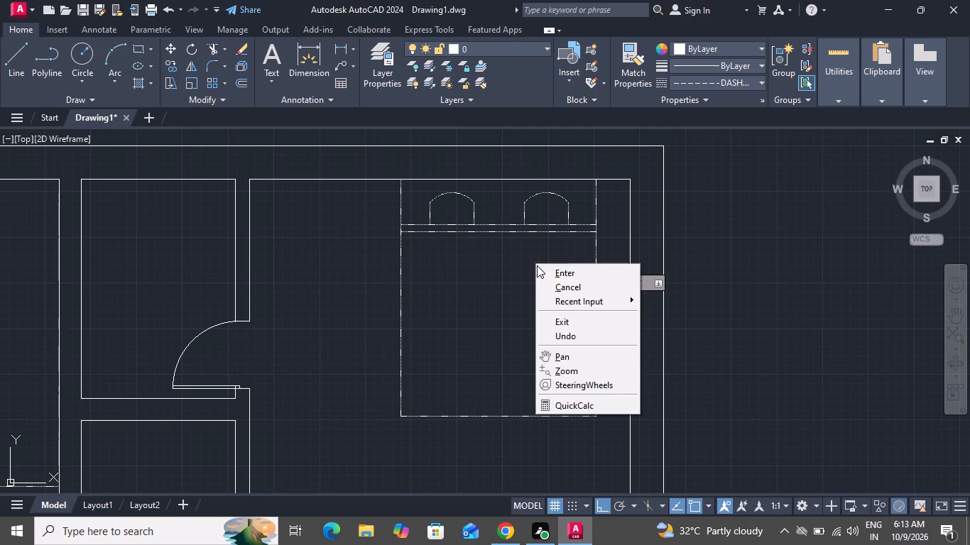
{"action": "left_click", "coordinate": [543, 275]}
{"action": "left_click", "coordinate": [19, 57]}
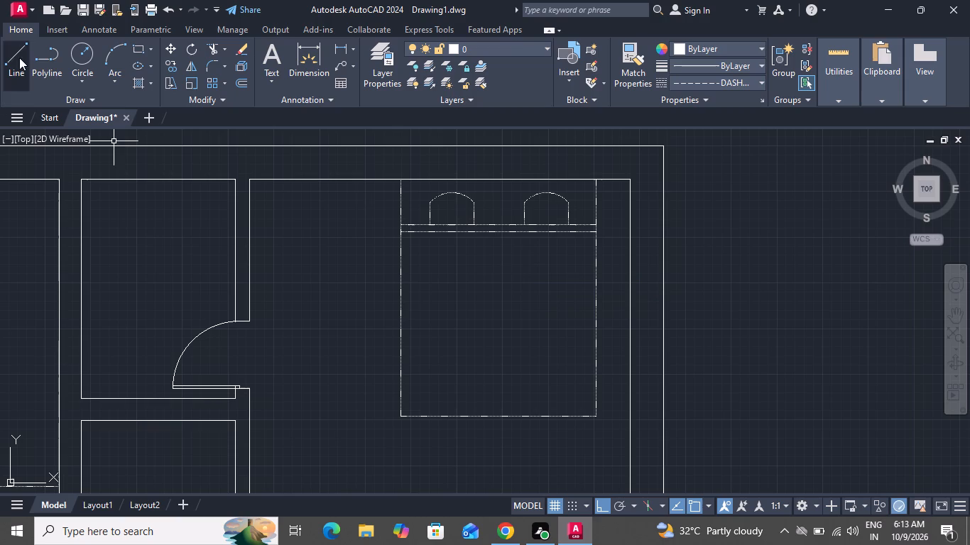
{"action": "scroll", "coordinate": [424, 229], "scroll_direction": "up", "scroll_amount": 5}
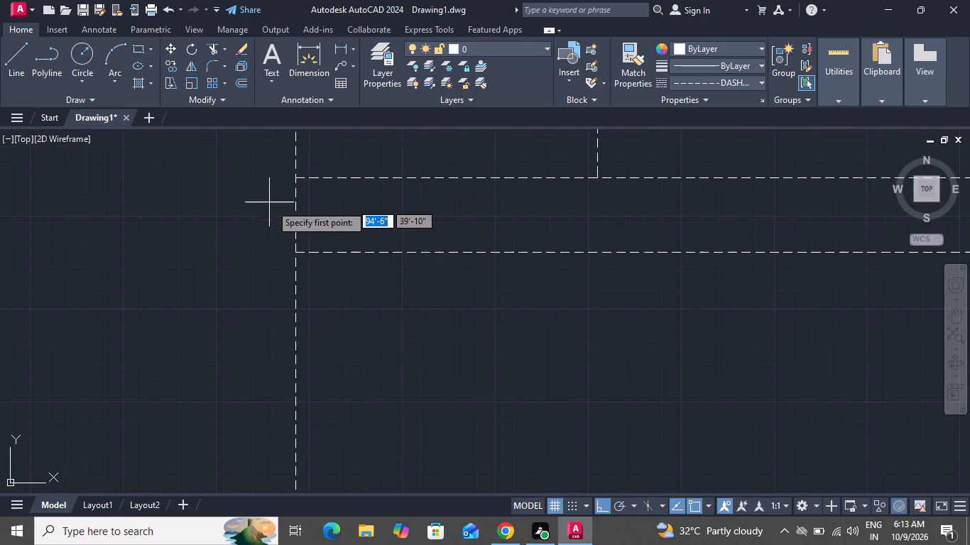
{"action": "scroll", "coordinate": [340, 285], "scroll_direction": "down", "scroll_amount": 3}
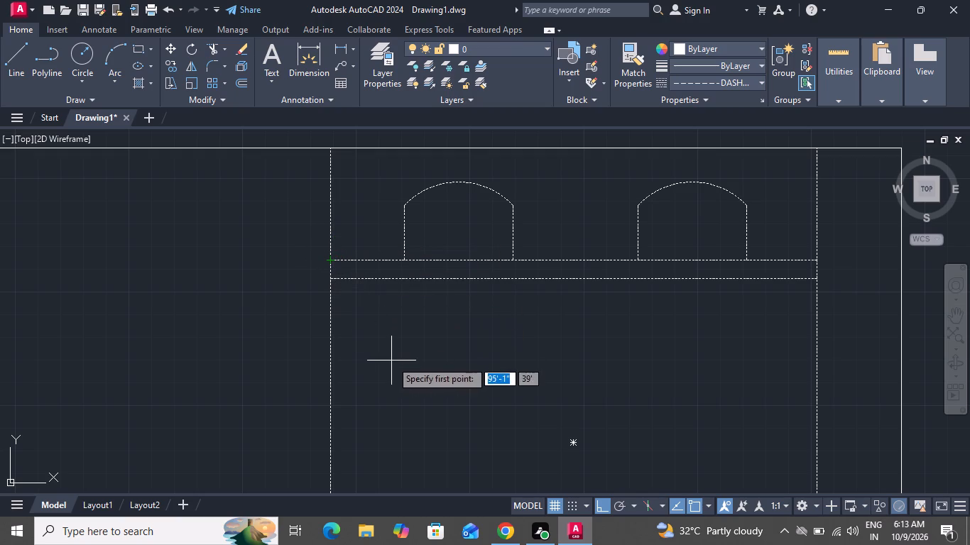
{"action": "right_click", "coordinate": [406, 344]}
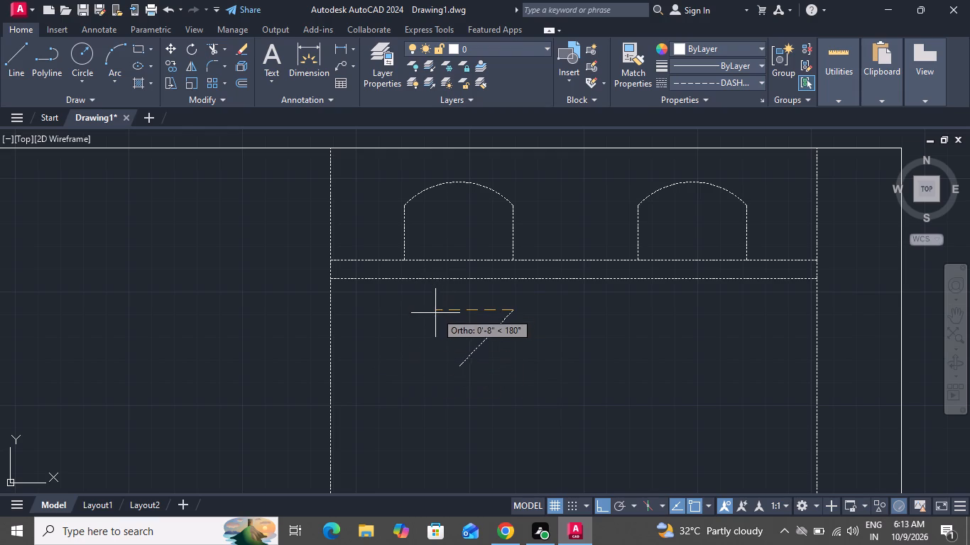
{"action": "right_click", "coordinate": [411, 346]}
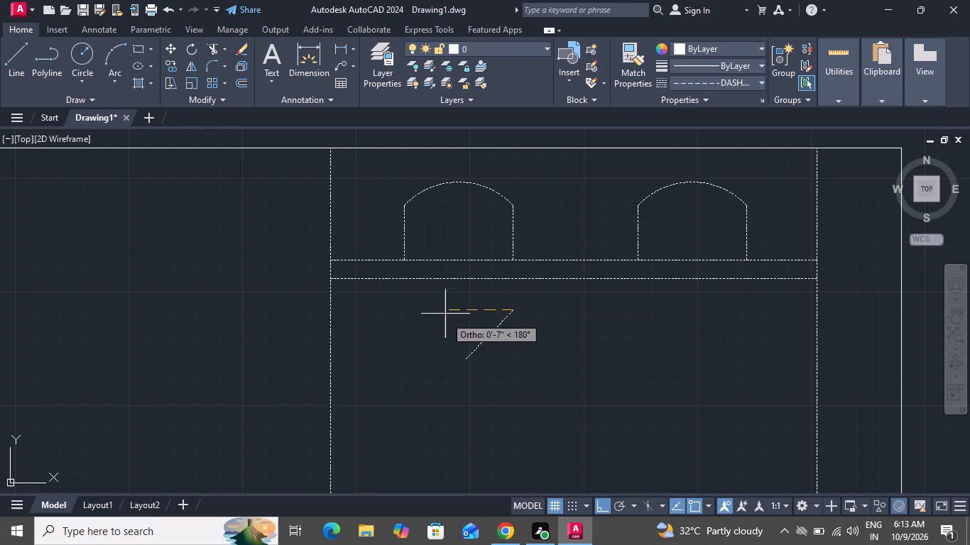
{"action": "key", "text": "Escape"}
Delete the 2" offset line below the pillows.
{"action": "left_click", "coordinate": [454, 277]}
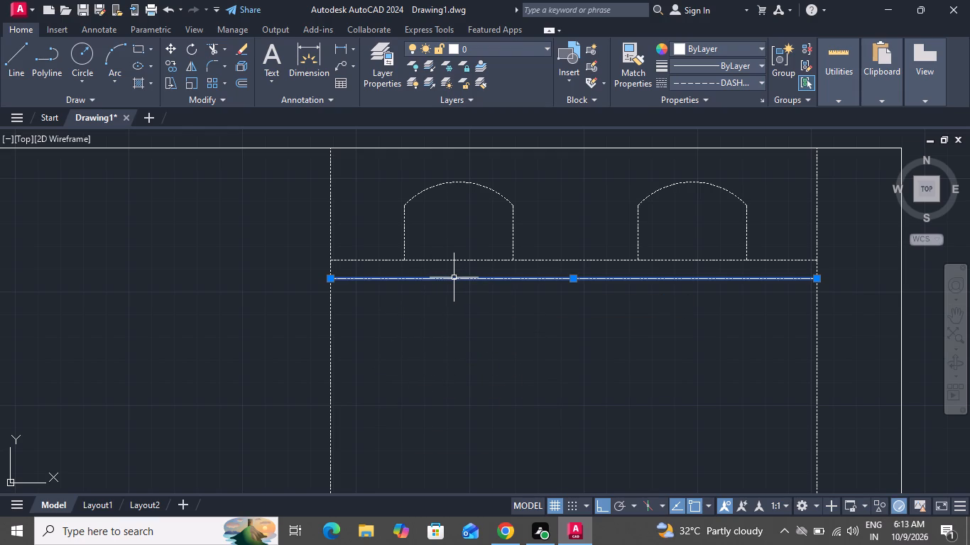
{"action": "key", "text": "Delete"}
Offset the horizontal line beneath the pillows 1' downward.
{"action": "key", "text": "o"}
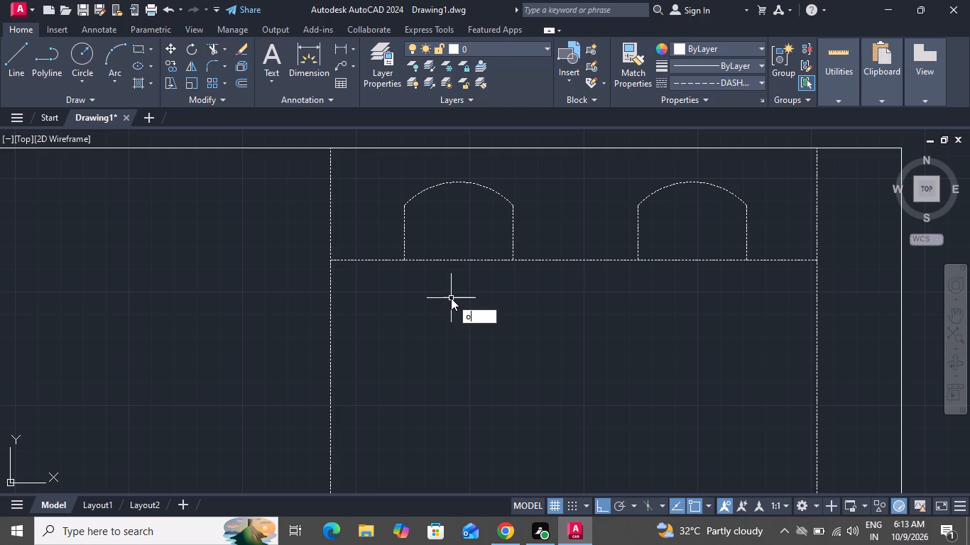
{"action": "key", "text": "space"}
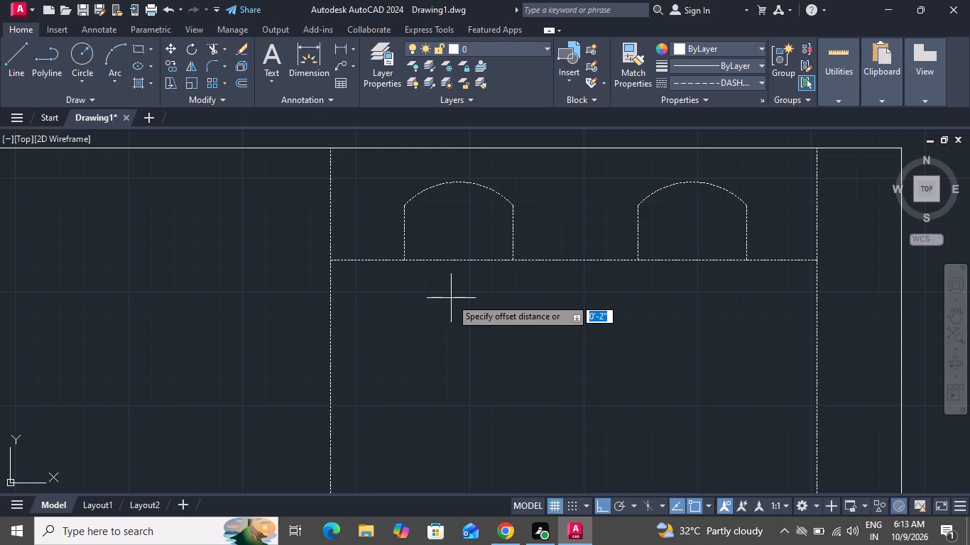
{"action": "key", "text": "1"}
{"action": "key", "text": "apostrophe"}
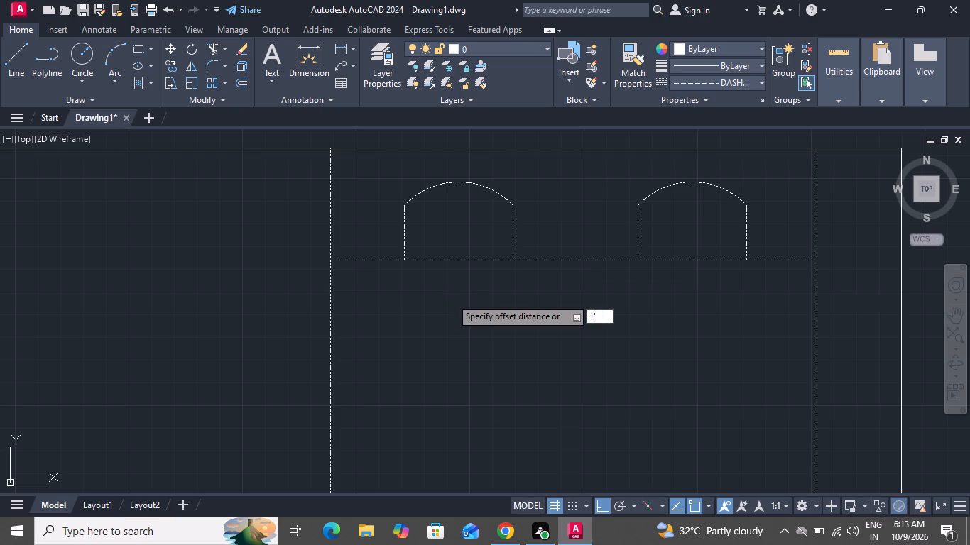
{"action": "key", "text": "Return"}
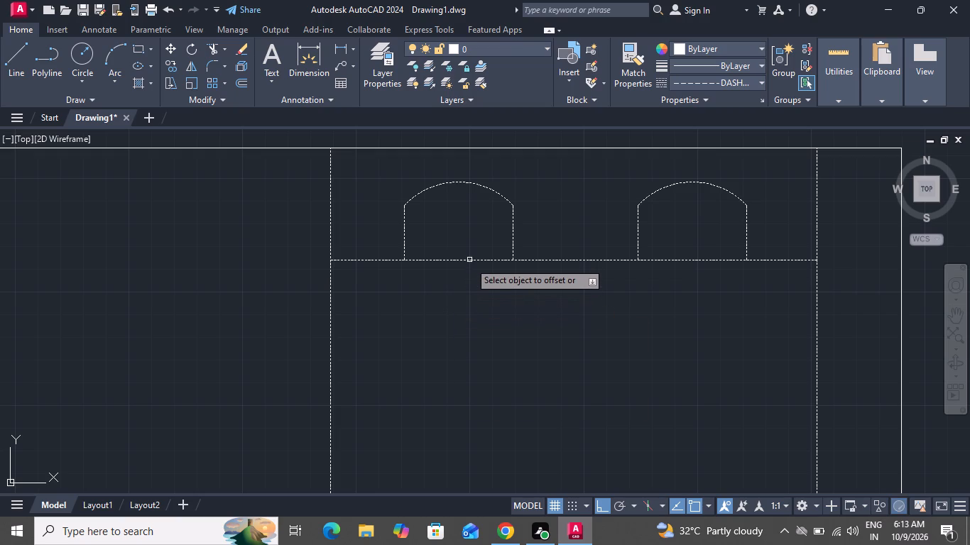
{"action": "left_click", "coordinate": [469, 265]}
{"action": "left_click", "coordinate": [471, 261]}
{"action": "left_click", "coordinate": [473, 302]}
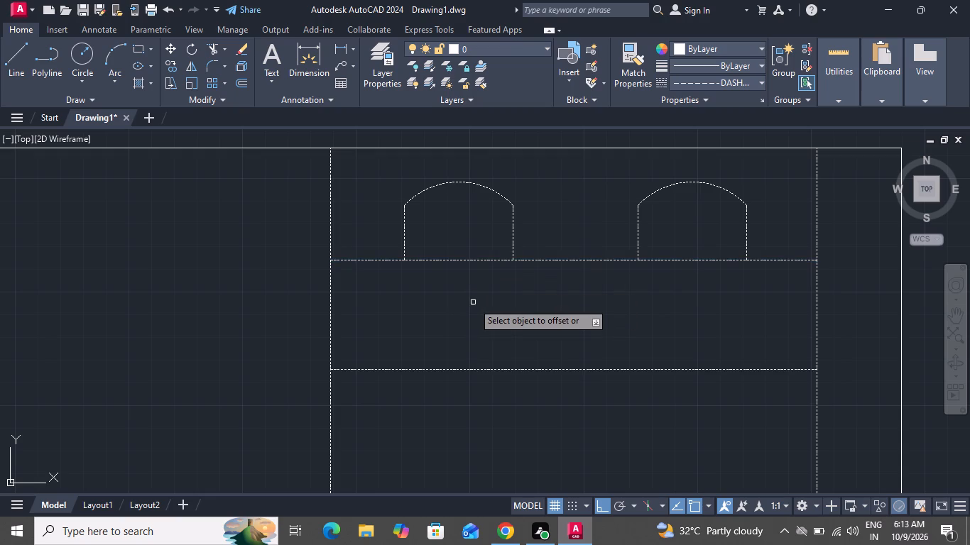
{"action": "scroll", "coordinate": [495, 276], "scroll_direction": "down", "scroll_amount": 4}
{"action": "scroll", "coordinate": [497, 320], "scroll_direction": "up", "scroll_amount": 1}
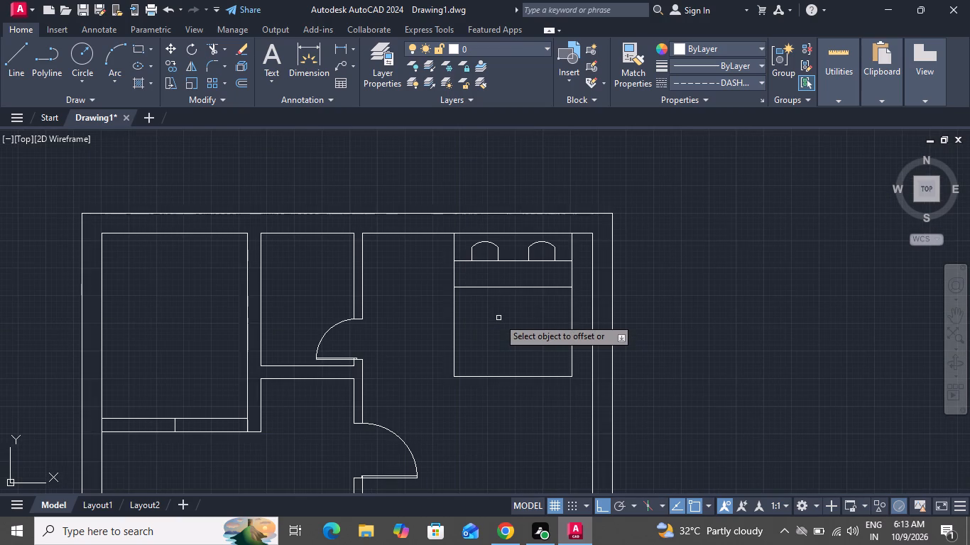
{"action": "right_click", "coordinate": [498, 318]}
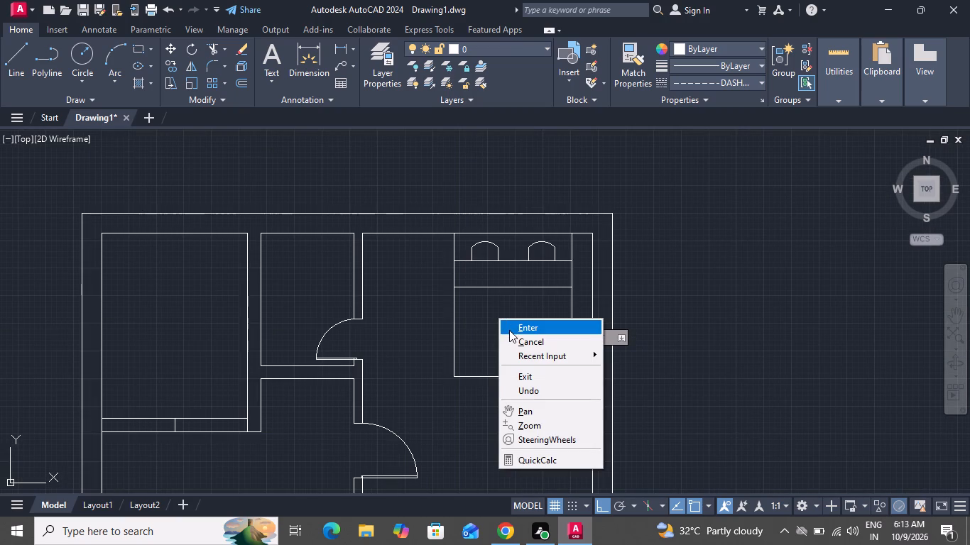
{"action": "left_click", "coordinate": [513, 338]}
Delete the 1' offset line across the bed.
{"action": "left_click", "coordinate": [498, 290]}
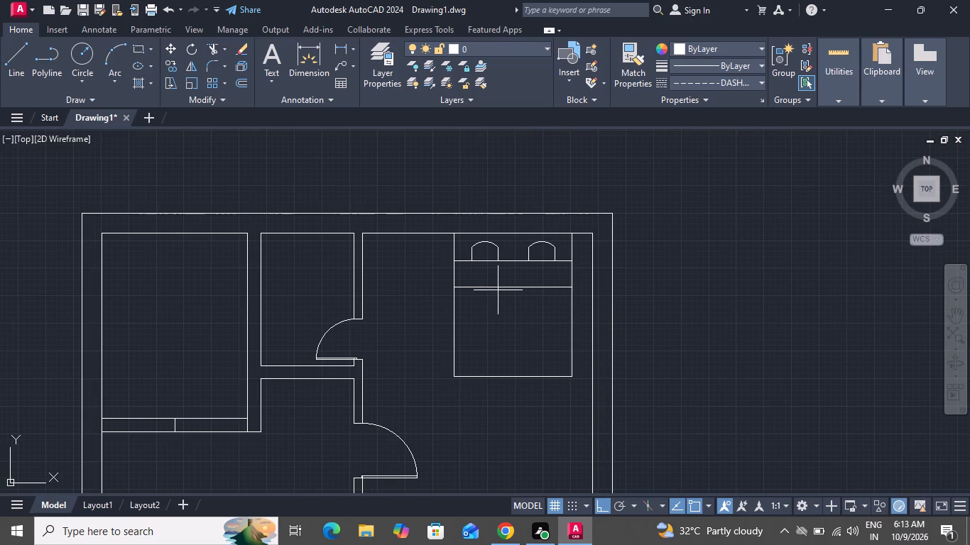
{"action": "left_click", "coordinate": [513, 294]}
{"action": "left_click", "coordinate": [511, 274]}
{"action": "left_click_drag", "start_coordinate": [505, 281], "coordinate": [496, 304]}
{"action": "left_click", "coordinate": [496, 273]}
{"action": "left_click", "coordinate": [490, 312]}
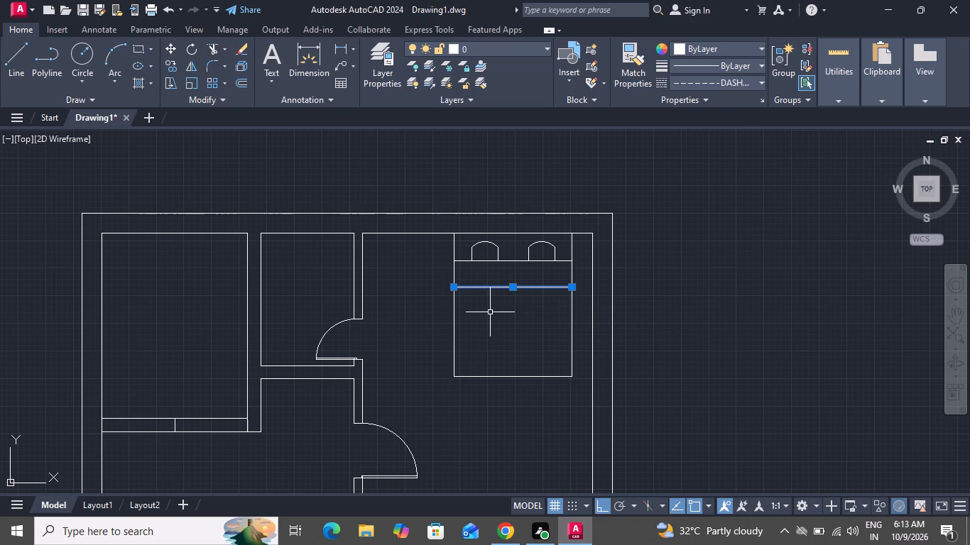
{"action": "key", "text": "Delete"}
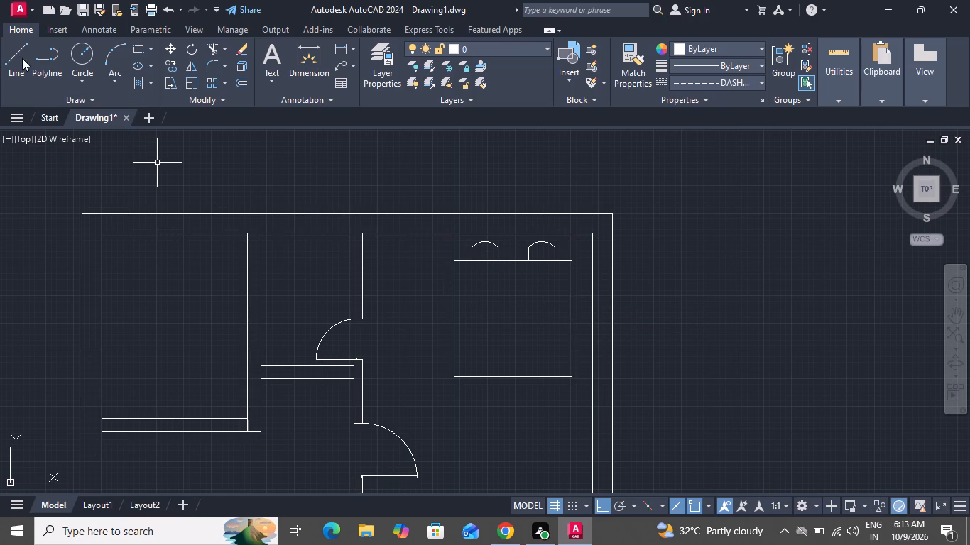
Draw a horizontal line across the bed's full width, a short distance below the pillows' base line.
{"action": "left_click", "coordinate": [23, 58]}
{"action": "scroll", "coordinate": [422, 277], "scroll_direction": "up", "scroll_amount": 1}
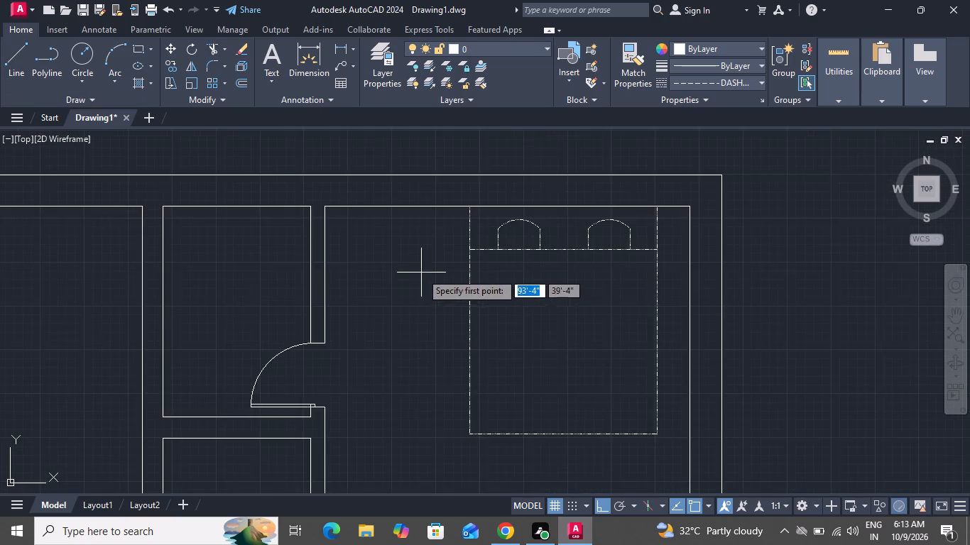
{"action": "scroll", "coordinate": [423, 272], "scroll_direction": "up", "scroll_amount": 1}
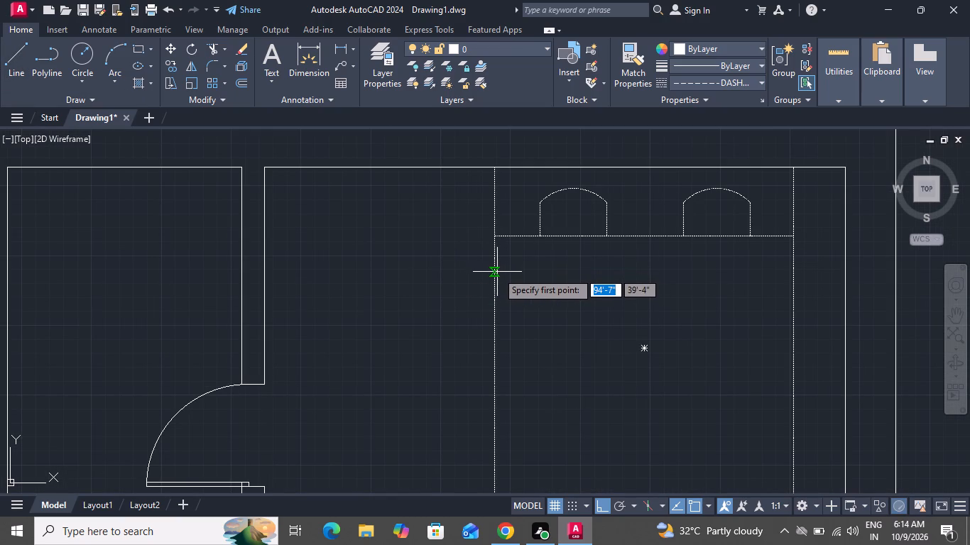
{"action": "left_click", "coordinate": [494, 277]}
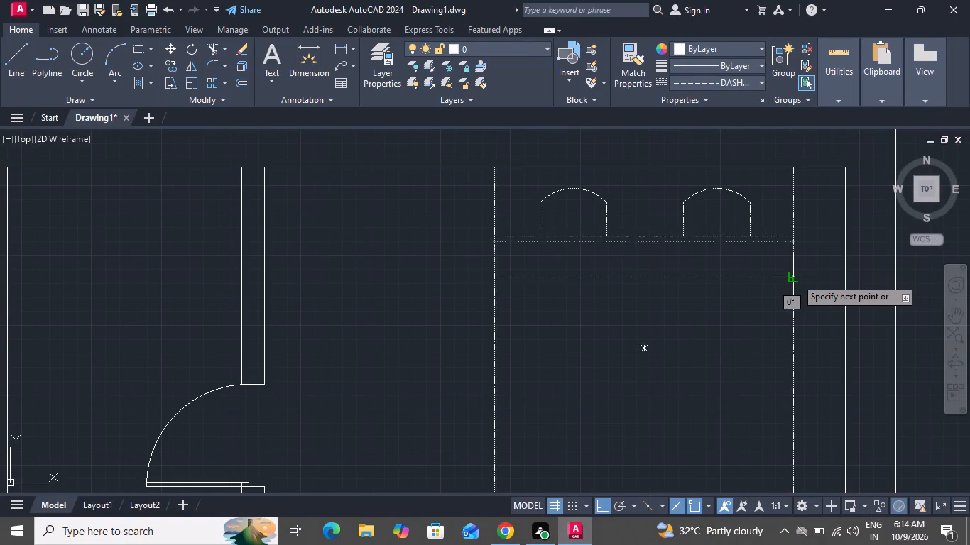
{"action": "left_click", "coordinate": [796, 278]}
{"action": "right_click", "coordinate": [796, 279]}
{"action": "left_click", "coordinate": [825, 304]}
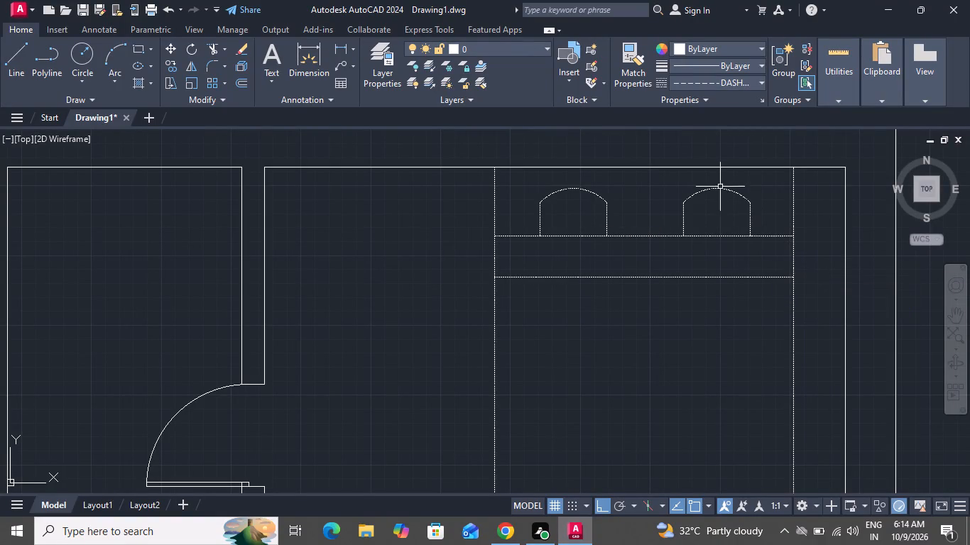
Delete the arc on top of the bed's right-hand pillow.
{"action": "left_click", "coordinate": [724, 189]}
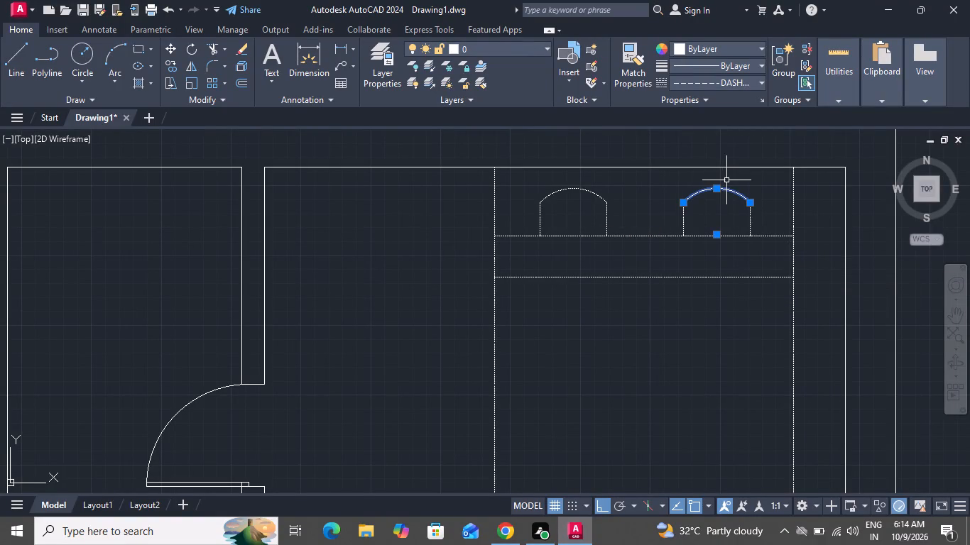
{"action": "key", "text": "Insert"}
{"action": "key", "text": "Delete"}
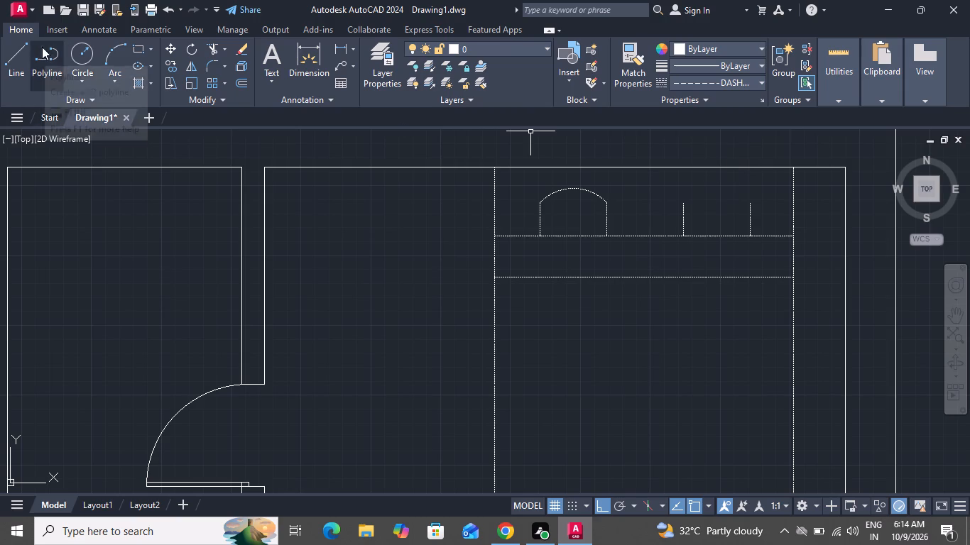
Draw a three-point arc through the tops of the right-hand pillow's two sides, ending about 1'-6" below the second side's top.
{"action": "left_click", "coordinate": [112, 49]}
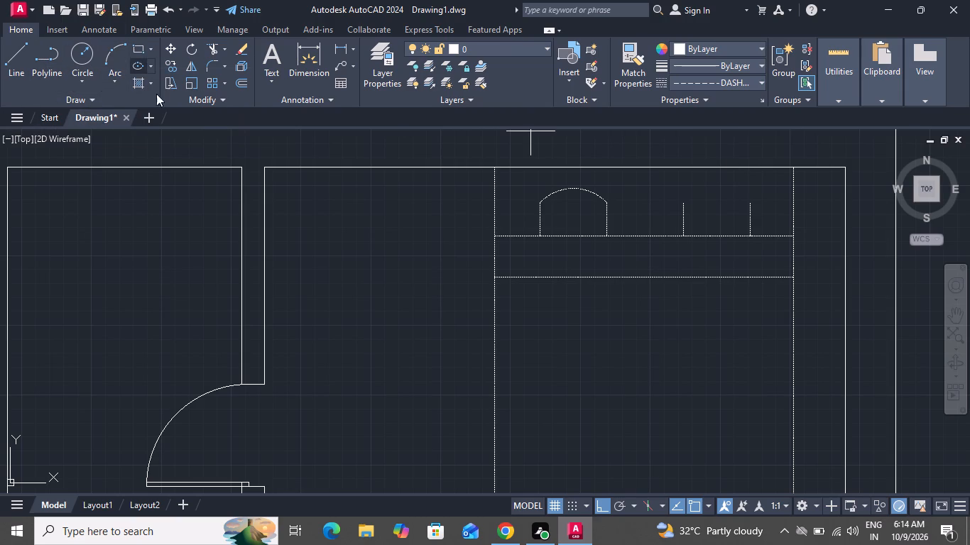
{"action": "left_click", "coordinate": [685, 200]}
{"action": "left_click", "coordinate": [752, 202]}
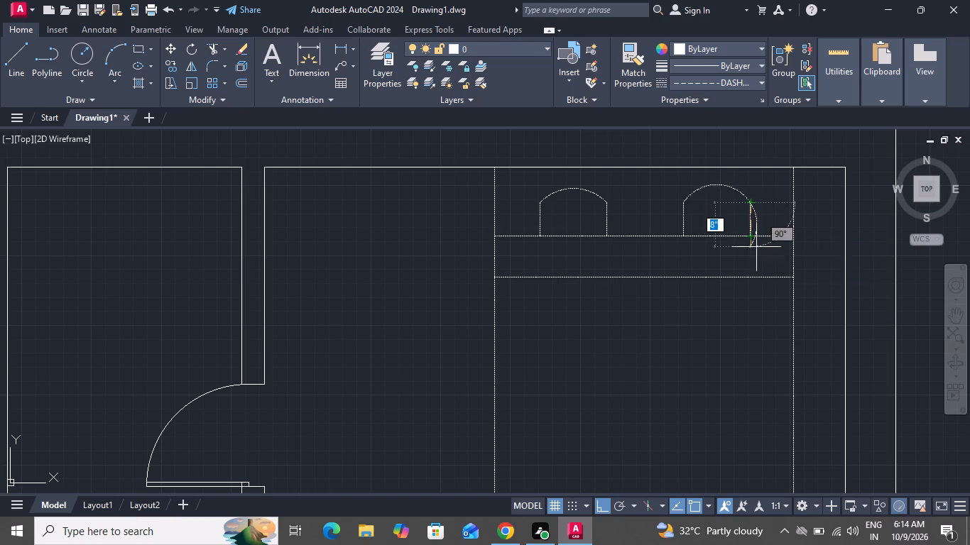
{"action": "left_click", "coordinate": [760, 304]}
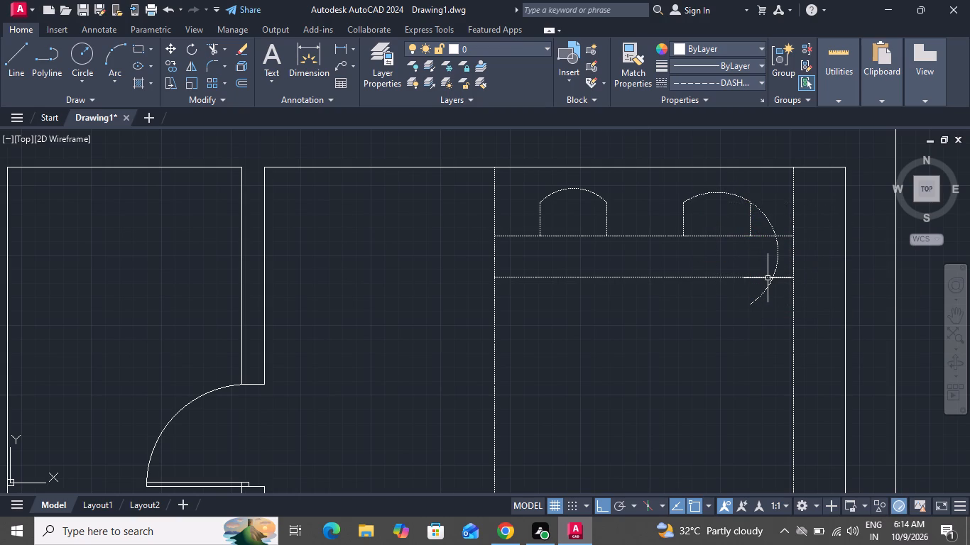
Trim away all portions of the new arc that extend beyond the right-hand pillow's outer side.
{"action": "key", "text": "t"}
{"action": "key", "text": "r"}
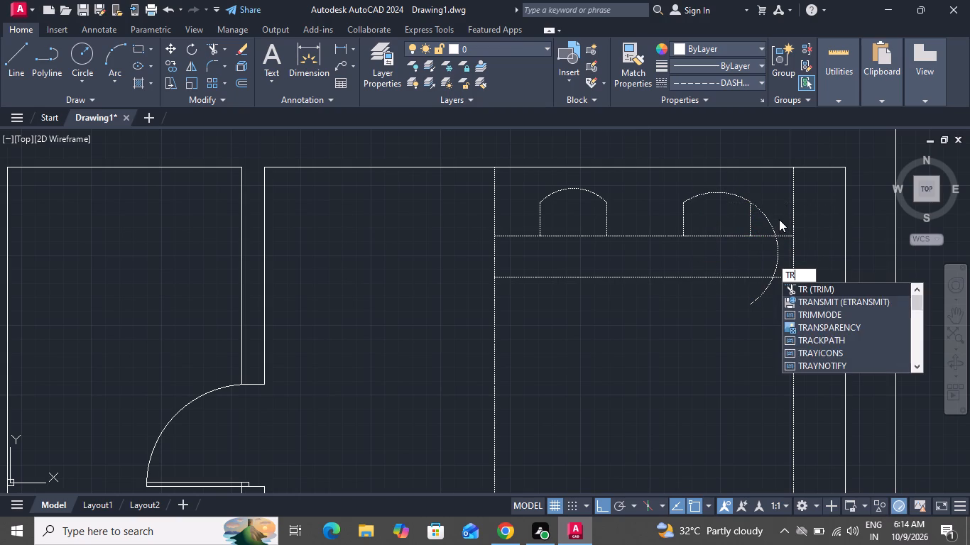
{"action": "key", "text": "space"}
{"action": "key", "text": "space"}
{"action": "scroll", "coordinate": [774, 217], "scroll_direction": "up", "scroll_amount": 3}
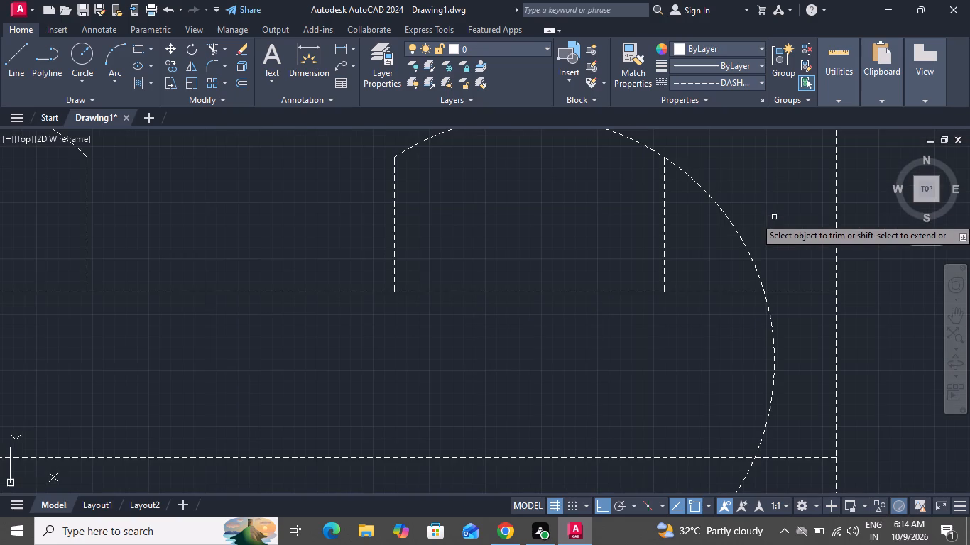
{"action": "left_click", "coordinate": [767, 204]}
{"action": "left_click_drag", "start_coordinate": [712, 263], "coordinate": [714, 234]}
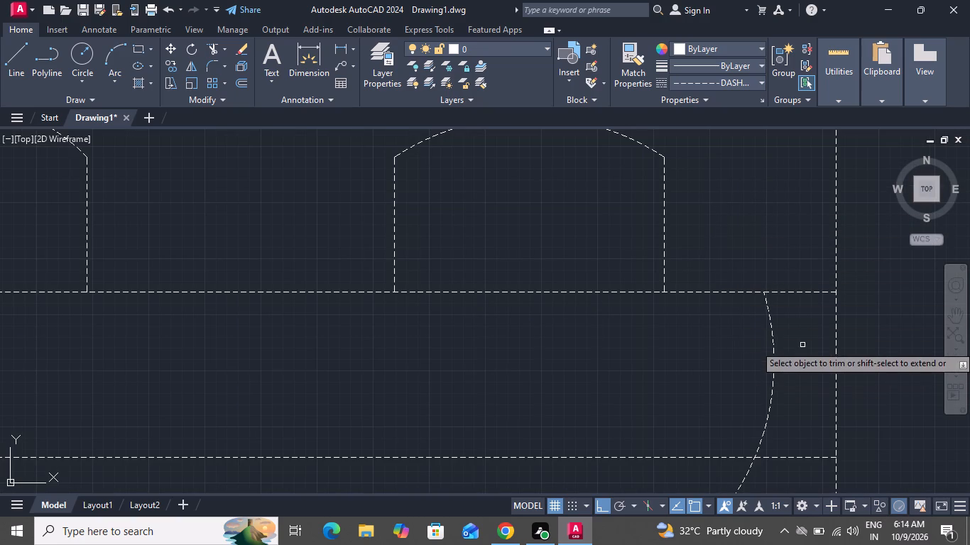
{"action": "left_click", "coordinate": [803, 343]}
{"action": "left_click_drag", "start_coordinate": [734, 378], "coordinate": [737, 353]}
{"action": "scroll", "coordinate": [751, 340], "scroll_direction": "down", "scroll_amount": 3}
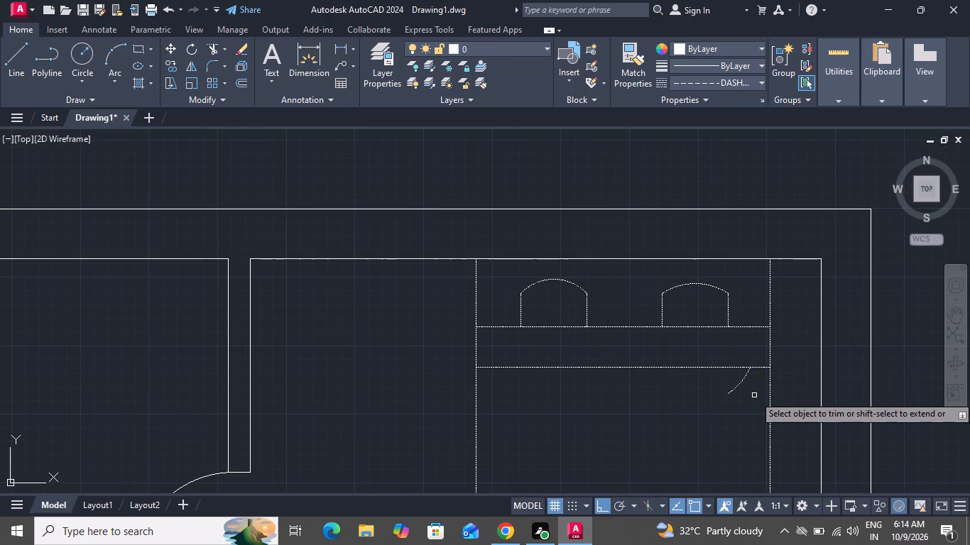
{"action": "scroll", "coordinate": [753, 402], "scroll_direction": "up", "scroll_amount": 2}
{"action": "left_click", "coordinate": [739, 358]}
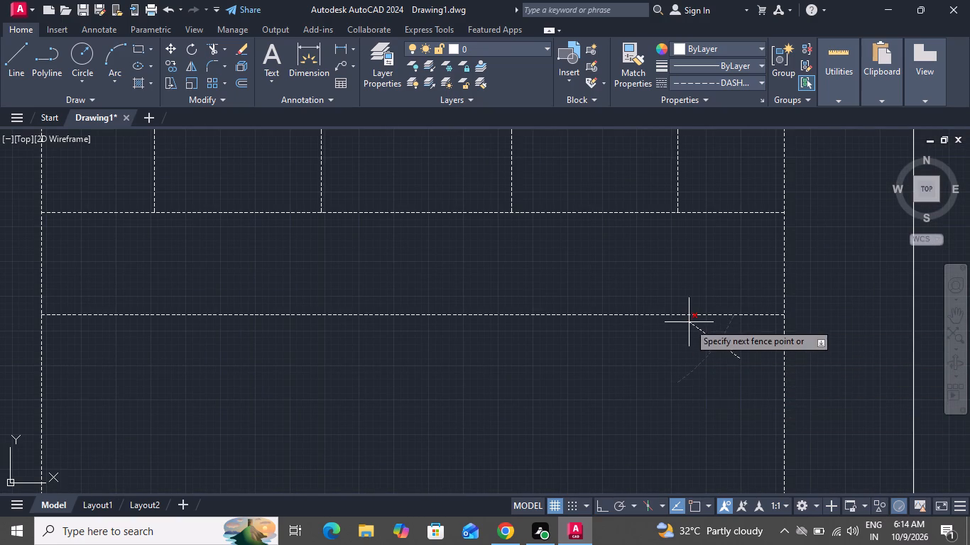
{"action": "left_click", "coordinate": [689, 327]}
{"action": "right_click_drag", "start_coordinate": [676, 340], "coordinate": [674, 346]}
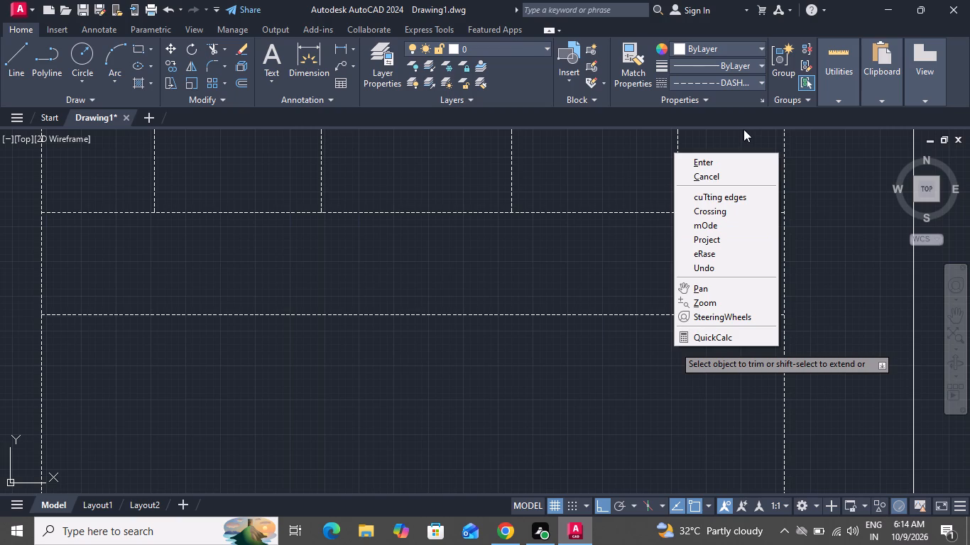
{"action": "left_click_drag", "start_coordinate": [731, 175], "coordinate": [729, 182]}
Delete the bed's left-hand pillow, including its arc and both side lines.
{"action": "scroll", "coordinate": [645, 314], "scroll_direction": "down", "scroll_amount": 2}
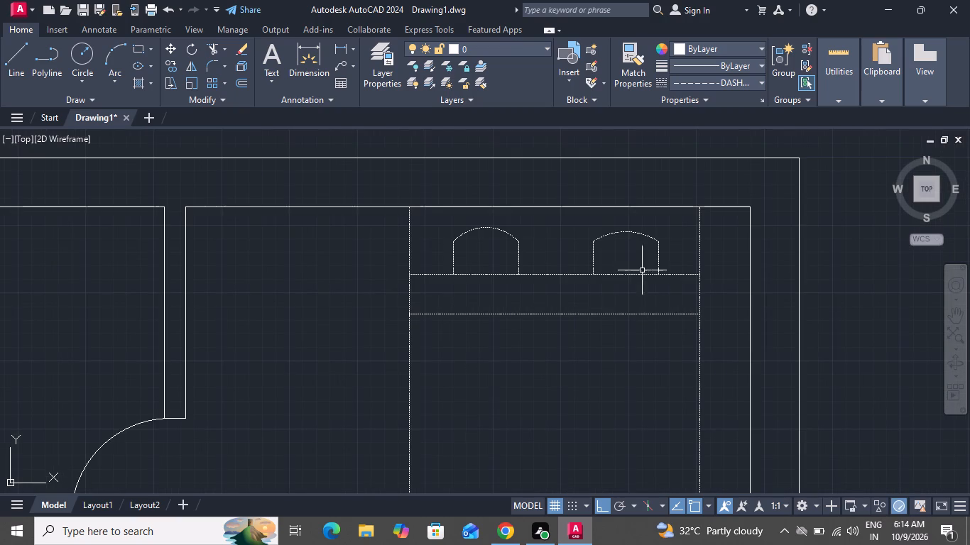
{"action": "left_click", "coordinate": [524, 240]}
{"action": "left_click", "coordinate": [432, 261]}
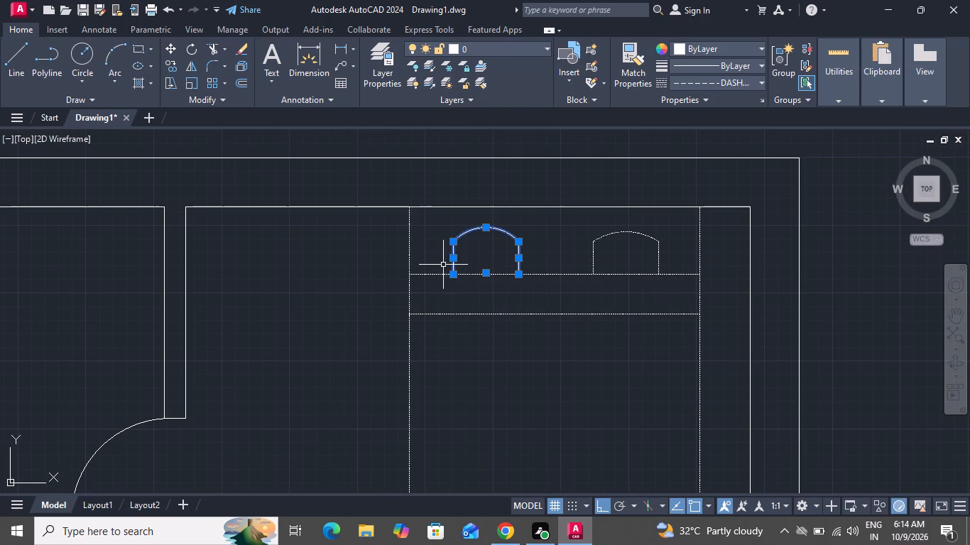
{"action": "key", "text": "Delete"}
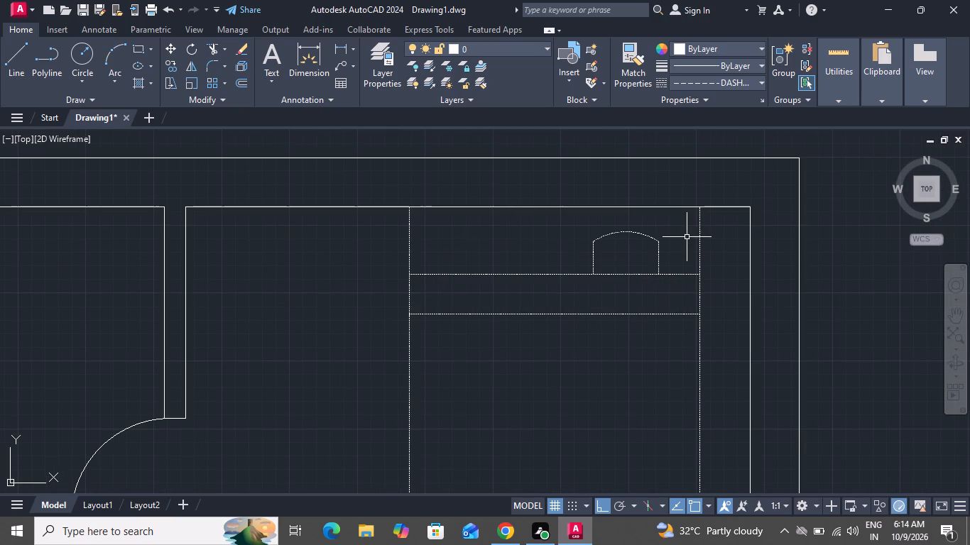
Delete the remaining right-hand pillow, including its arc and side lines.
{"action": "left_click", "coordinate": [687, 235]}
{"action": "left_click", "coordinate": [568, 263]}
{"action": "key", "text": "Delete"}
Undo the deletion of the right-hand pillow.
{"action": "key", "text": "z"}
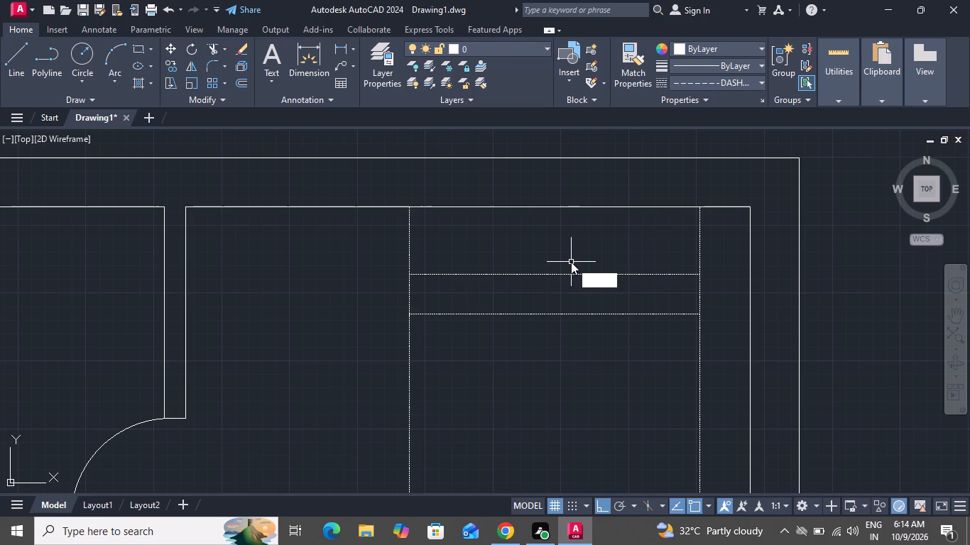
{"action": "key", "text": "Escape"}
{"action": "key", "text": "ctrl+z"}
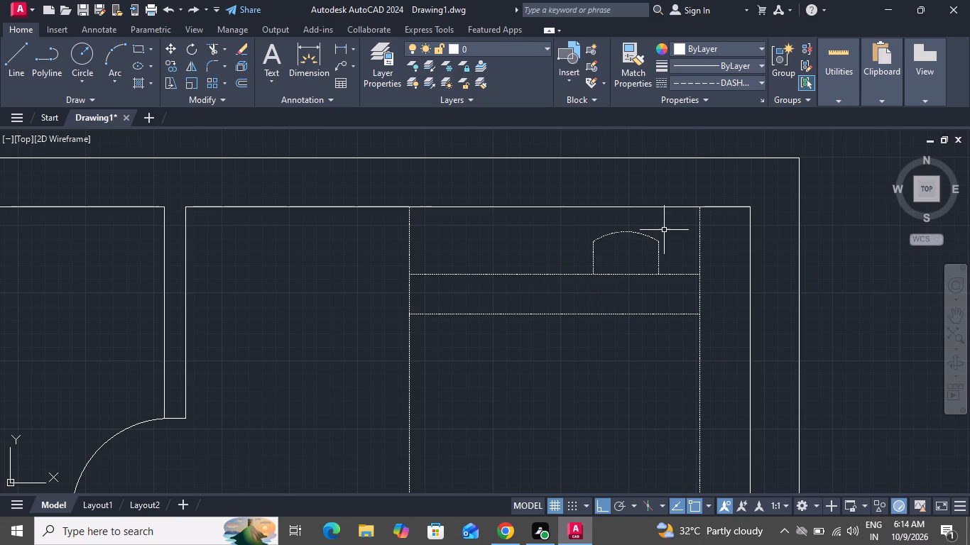
Copy the right-hand pillow about 2' to the left along the pillow base line to form the second pillow.
{"action": "scroll", "coordinate": [664, 229], "scroll_direction": "up", "scroll_amount": 1}
{"action": "left_click", "coordinate": [659, 227]}
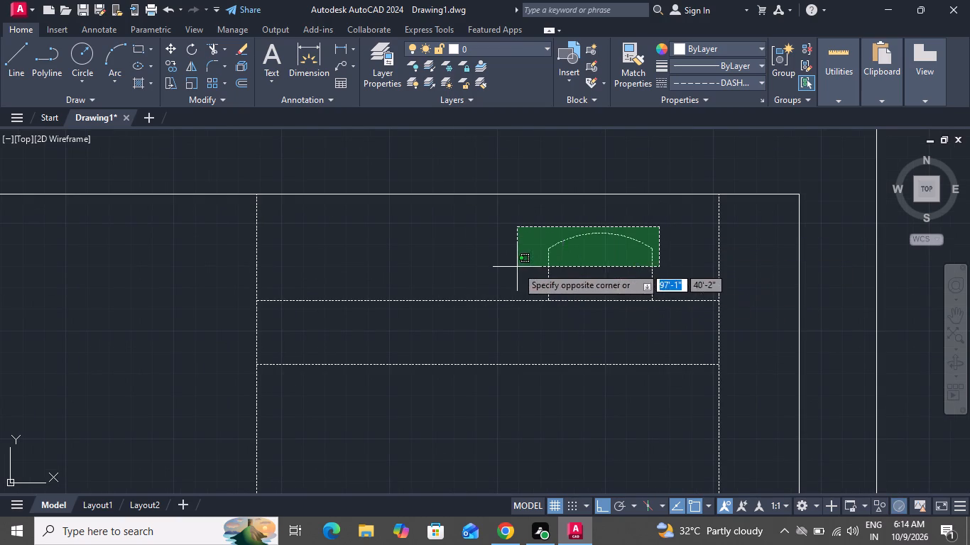
{"action": "left_click", "coordinate": [517, 267]}
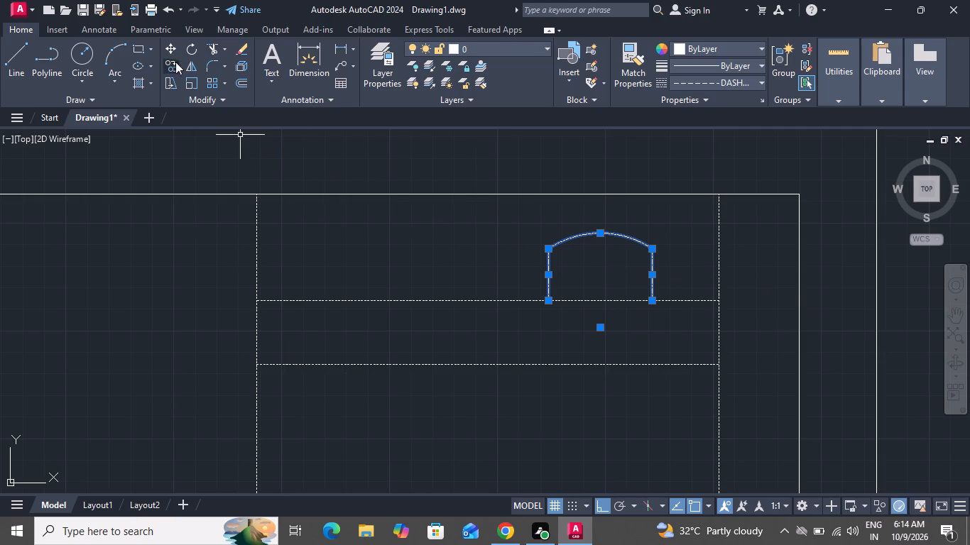
{"action": "left_click", "coordinate": [171, 70]}
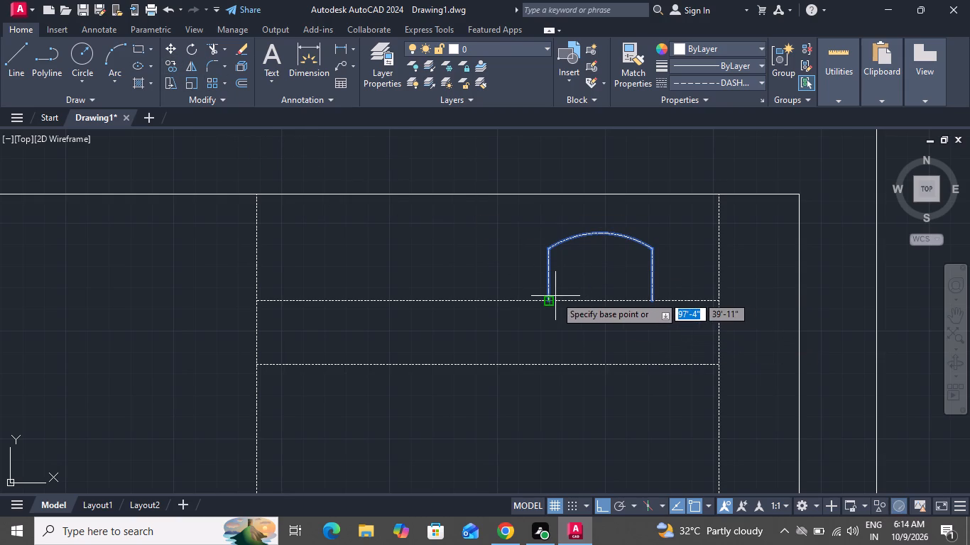
{"action": "left_click", "coordinate": [545, 299]}
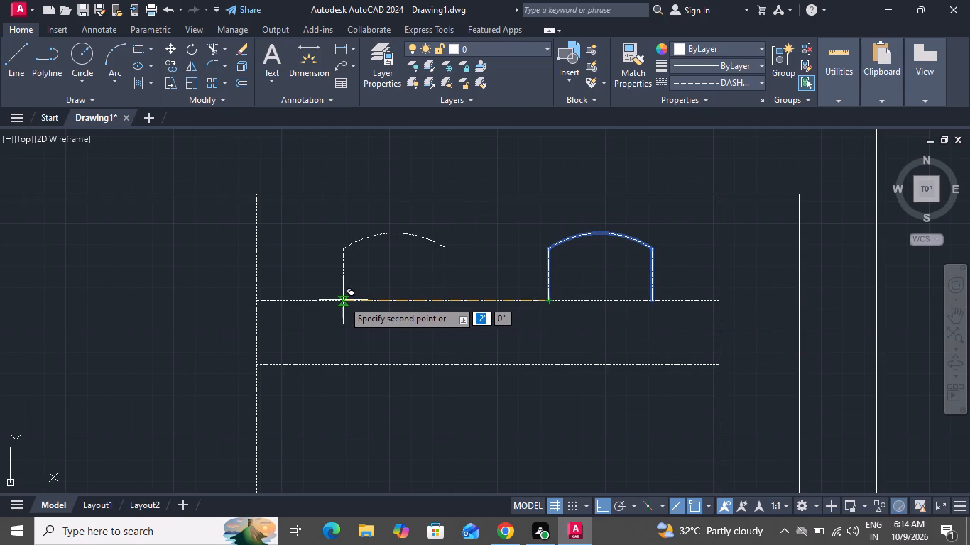
{"action": "left_click", "coordinate": [332, 297]}
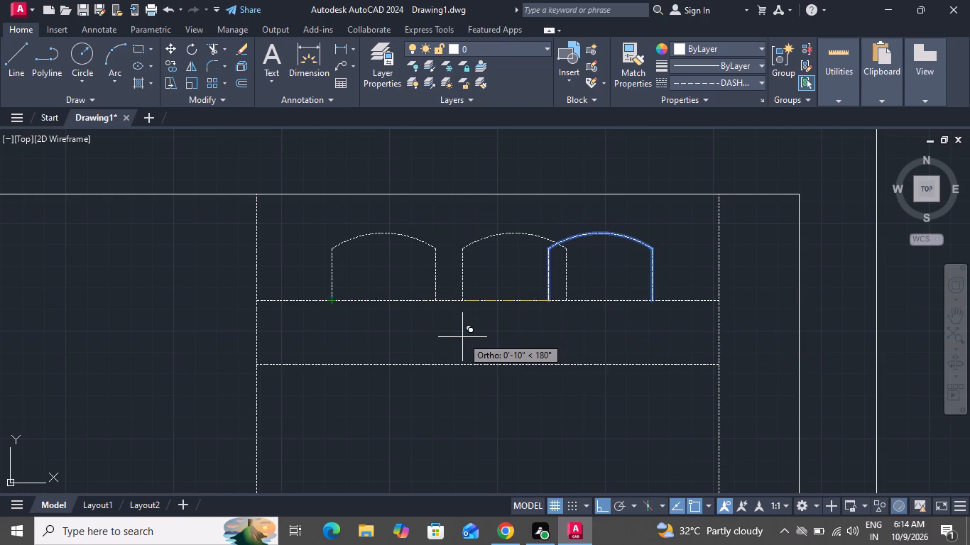
{"action": "scroll", "coordinate": [462, 337], "scroll_direction": "up", "scroll_amount": 1}
{"action": "right_click", "coordinate": [462, 337]}
{"action": "left_click", "coordinate": [479, 173]}
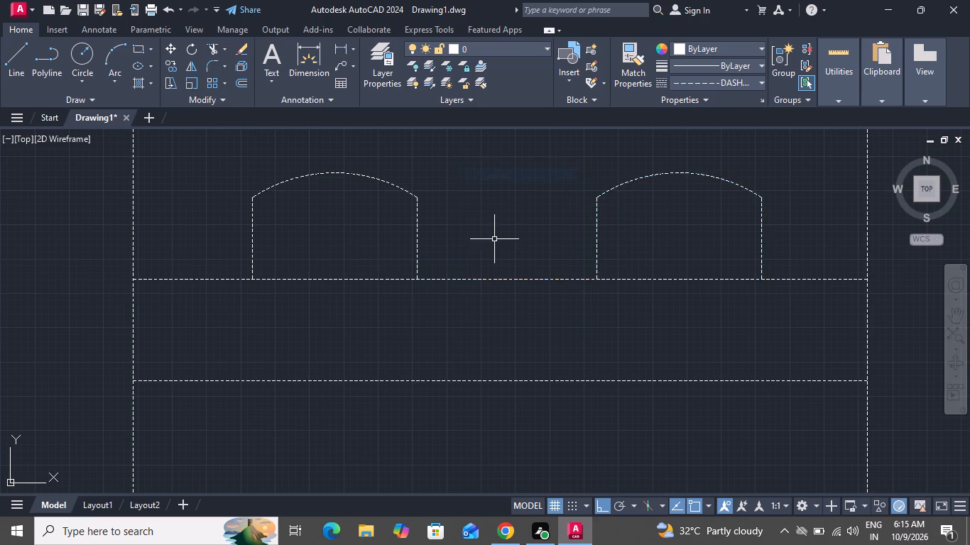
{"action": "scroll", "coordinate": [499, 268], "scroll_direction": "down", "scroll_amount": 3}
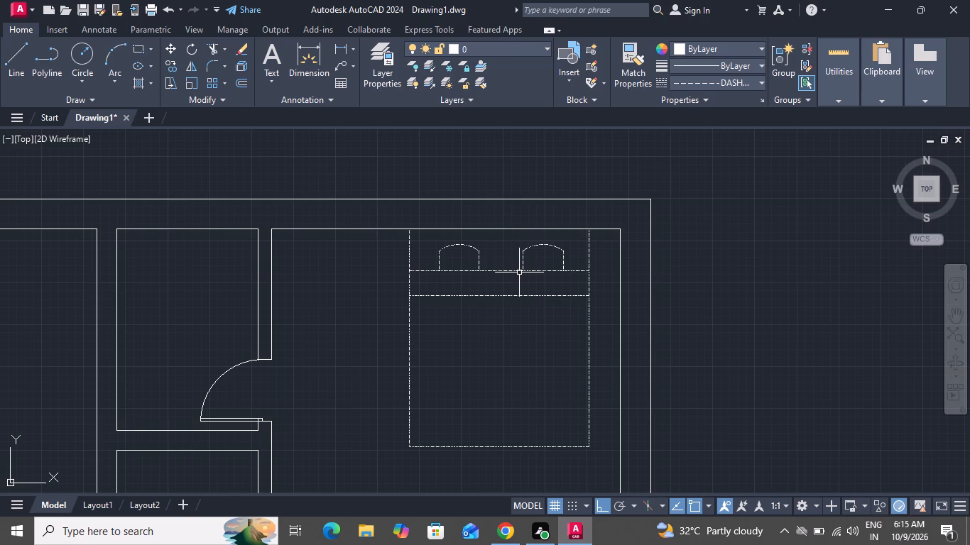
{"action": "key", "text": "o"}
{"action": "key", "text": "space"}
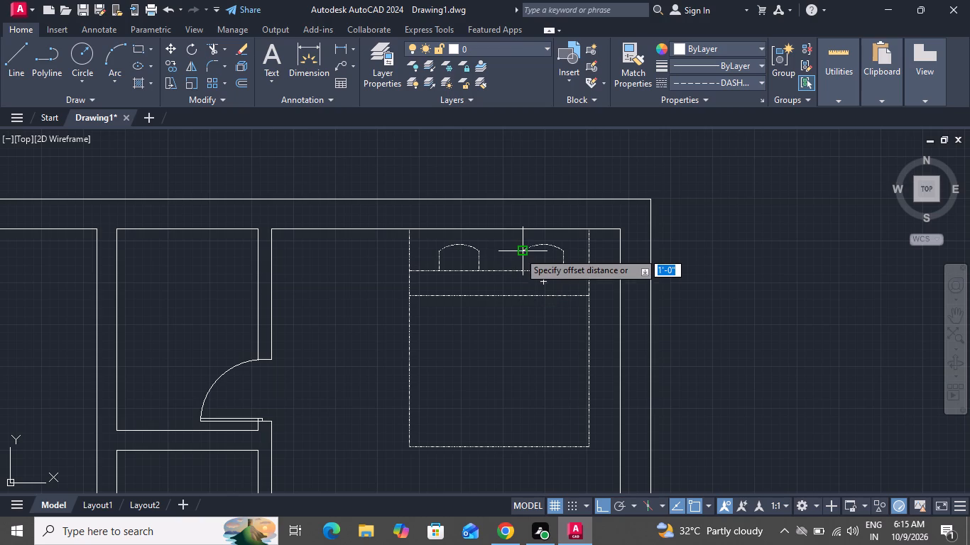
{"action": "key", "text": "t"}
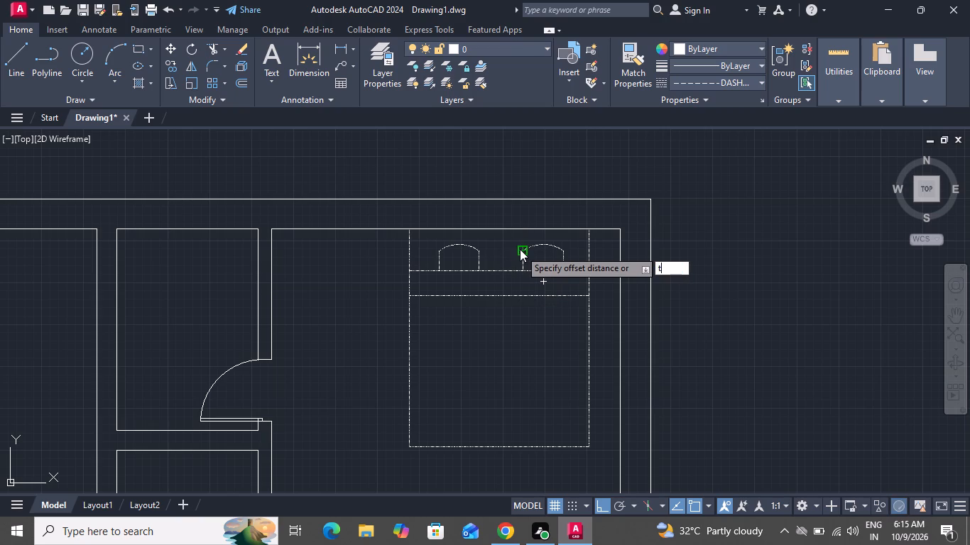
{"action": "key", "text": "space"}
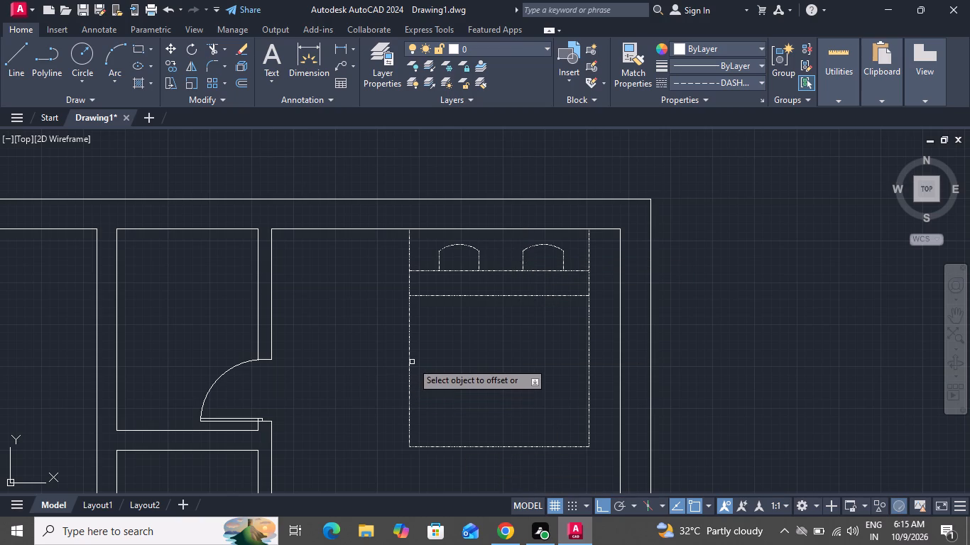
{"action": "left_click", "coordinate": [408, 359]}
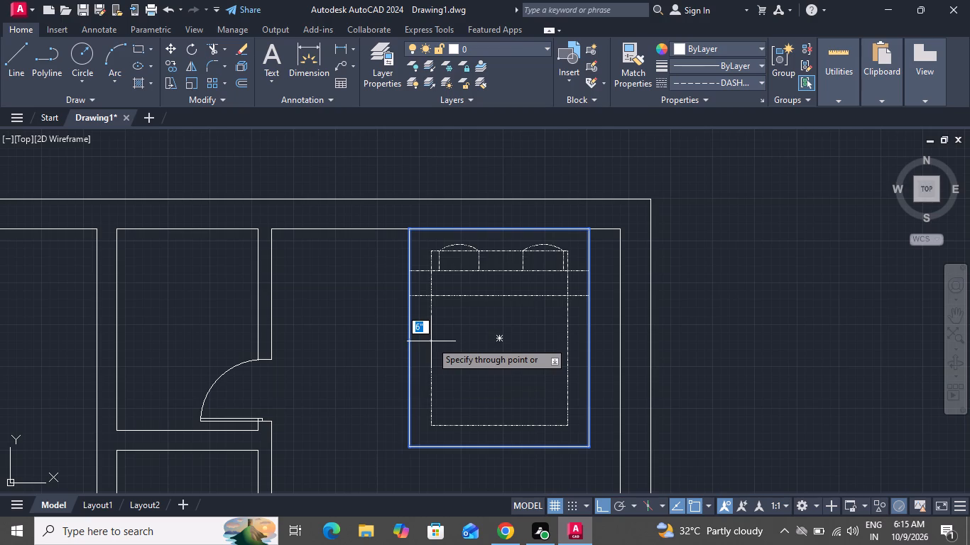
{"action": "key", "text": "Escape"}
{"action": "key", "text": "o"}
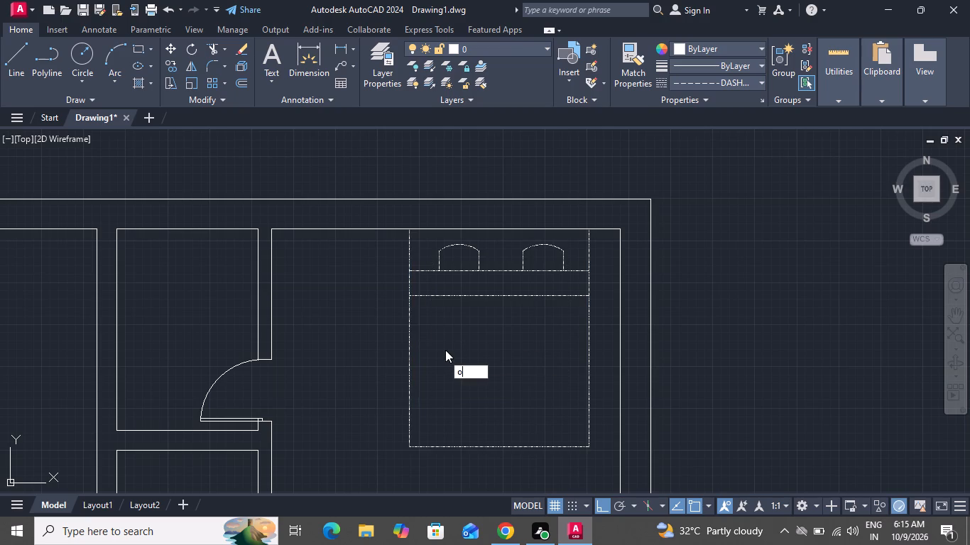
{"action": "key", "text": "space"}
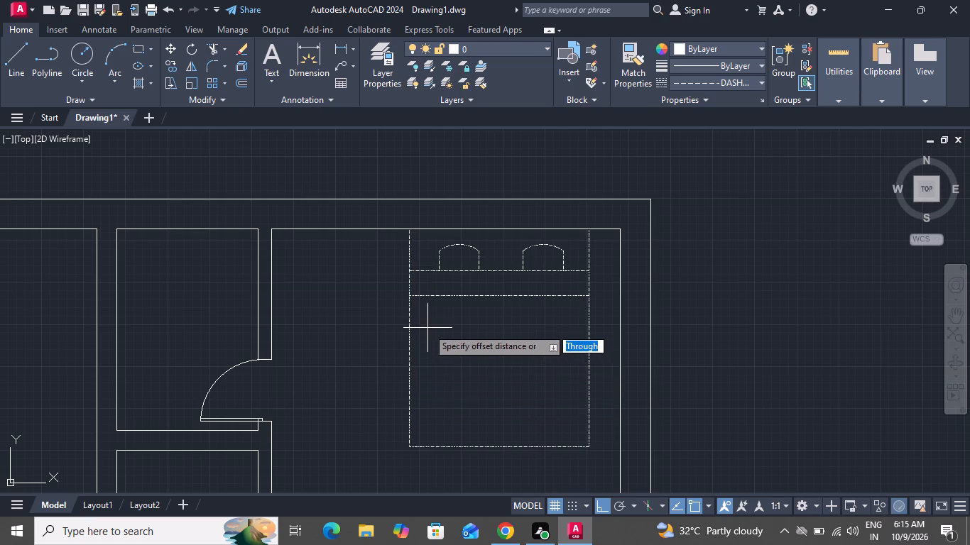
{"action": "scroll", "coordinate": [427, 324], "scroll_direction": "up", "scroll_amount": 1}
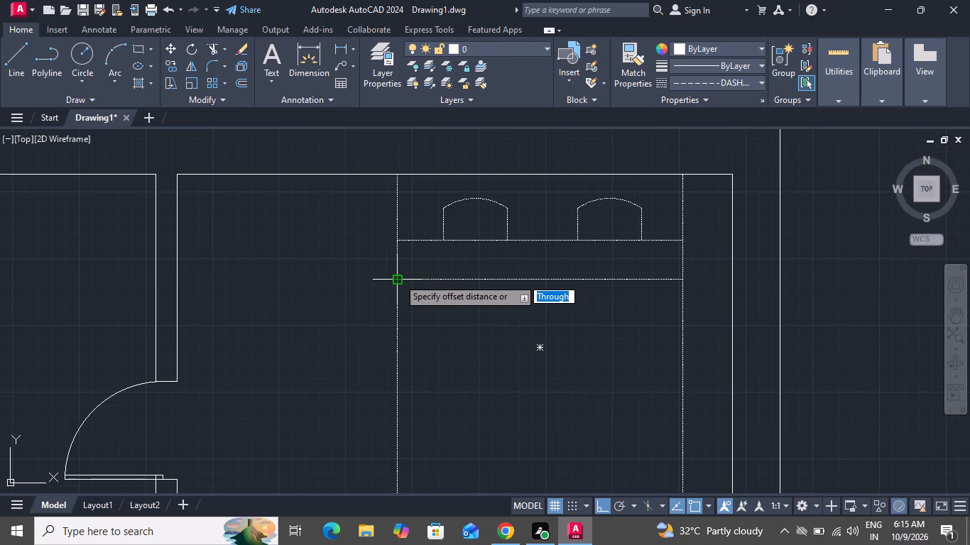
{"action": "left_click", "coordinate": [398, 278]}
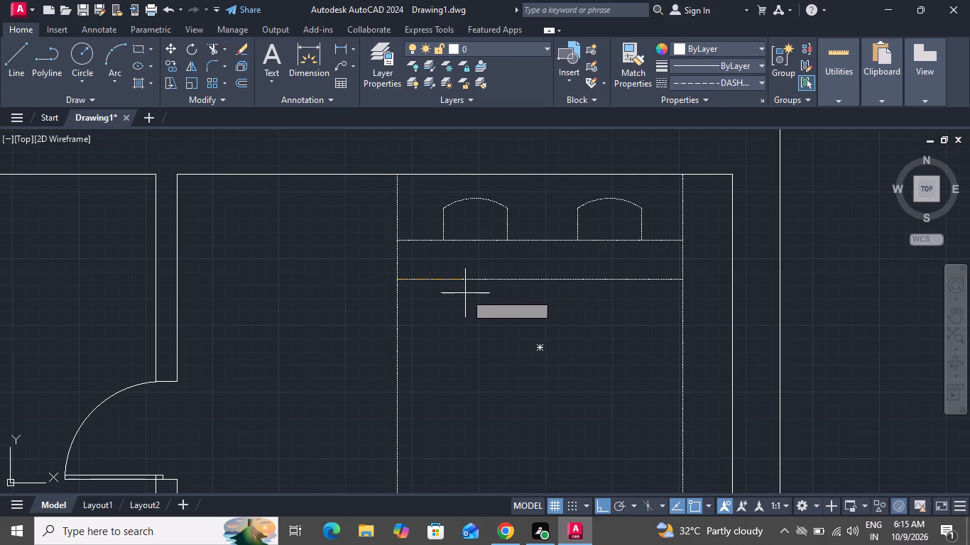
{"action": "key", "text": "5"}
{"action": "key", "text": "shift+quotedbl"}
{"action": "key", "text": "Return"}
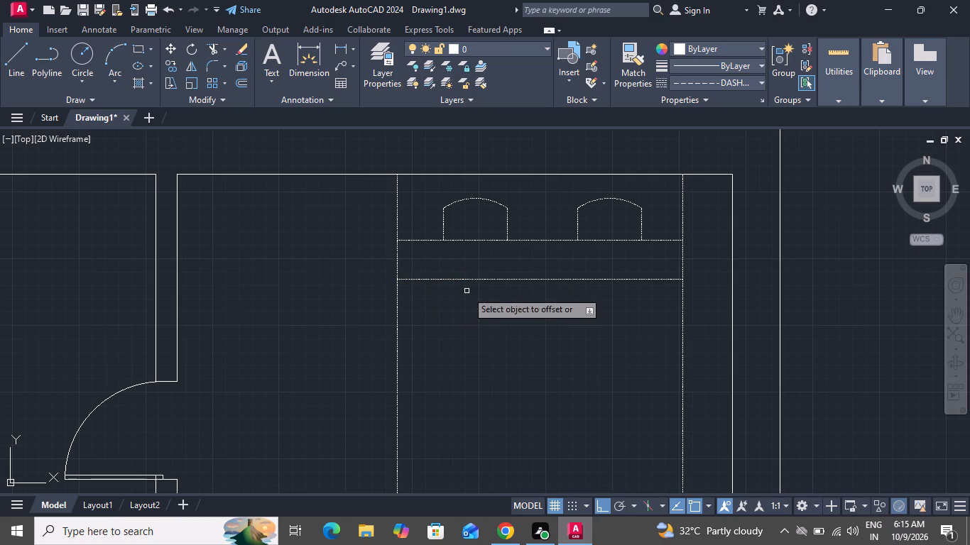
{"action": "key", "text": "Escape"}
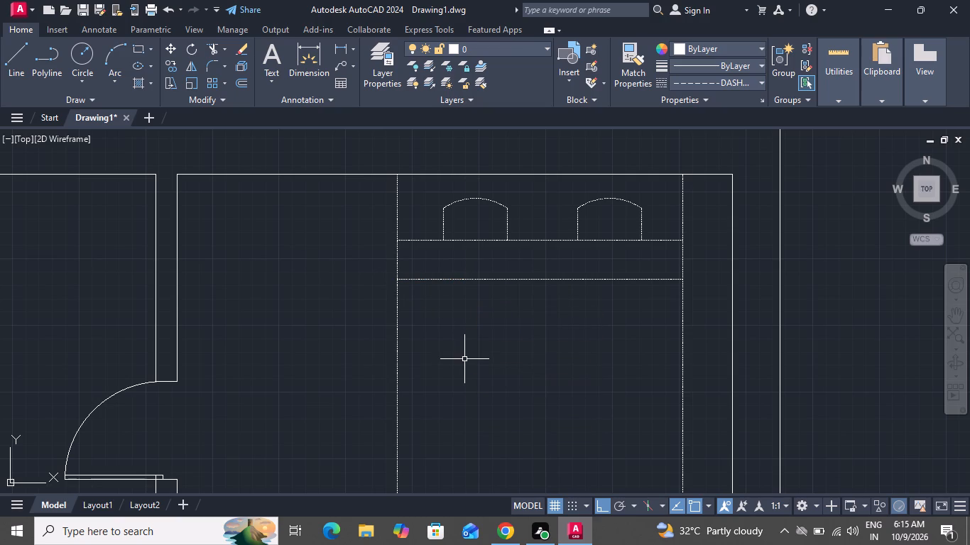
Draw a line from the left end of the bed's upper blanket line, 5" to the right and down past the bed's bottom edge.
{"action": "left_click", "coordinate": [16, 70]}
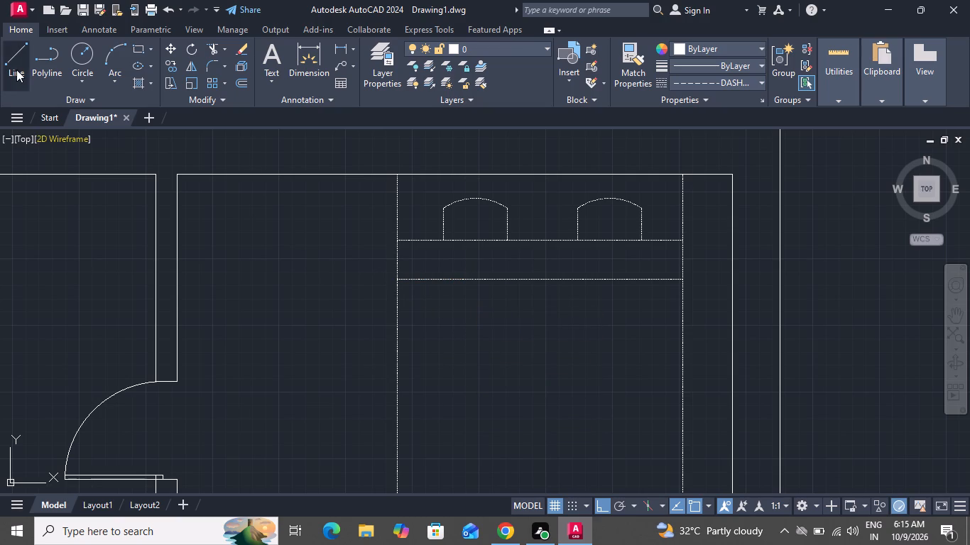
{"action": "left_click", "coordinate": [400, 276]}
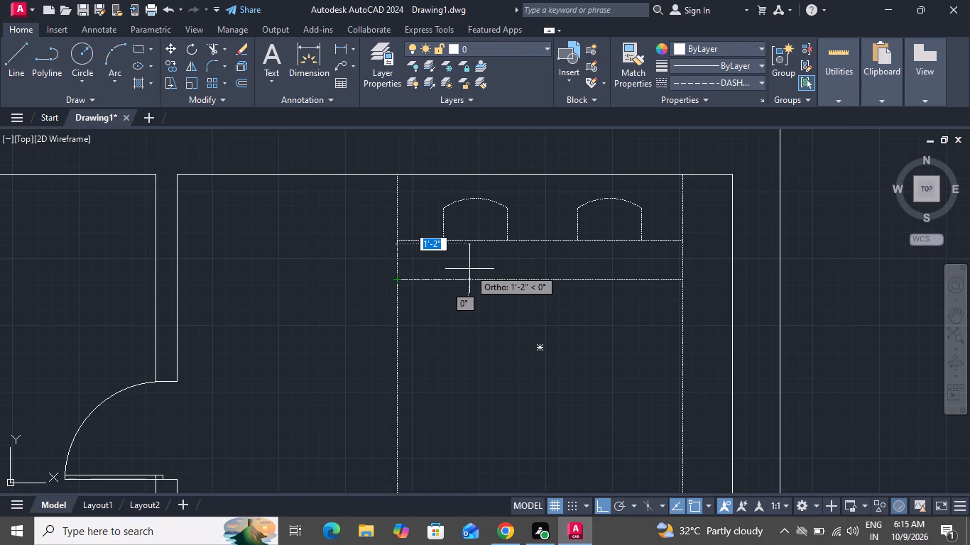
{"action": "key", "text": "5"}
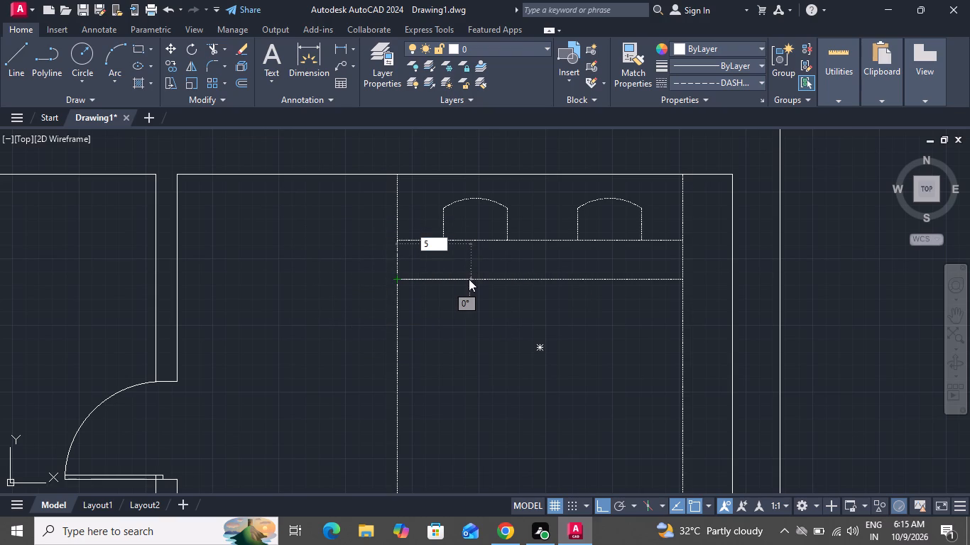
{"action": "key", "text": "shift+quotedbl"}
{"action": "key", "text": "Return"}
{"action": "scroll", "coordinate": [474, 380], "scroll_direction": "down", "scroll_amount": 1}
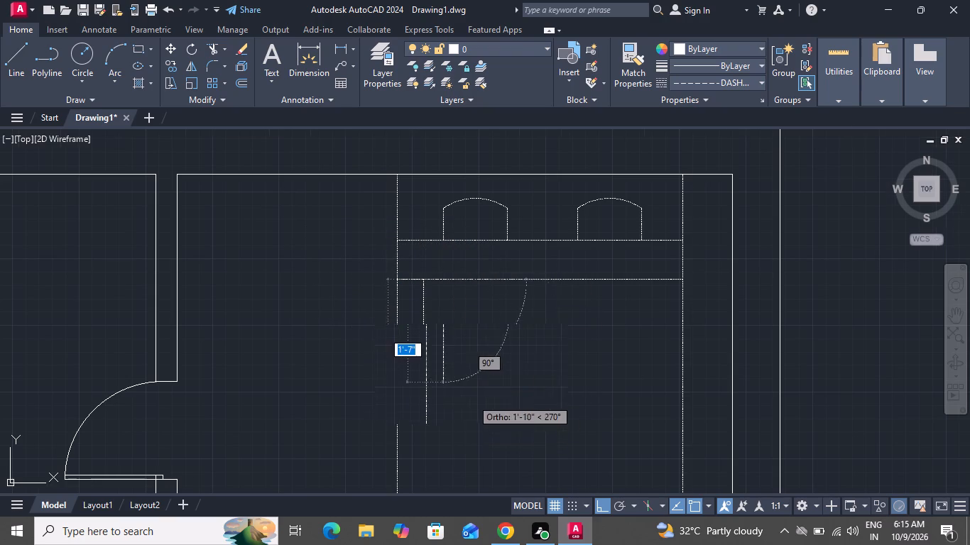
{"action": "scroll", "coordinate": [481, 368], "scroll_direction": "down", "scroll_amount": 1}
{"action": "left_click", "coordinate": [471, 450]}
{"action": "scroll", "coordinate": [468, 422], "scroll_direction": "up", "scroll_amount": 3}
{"action": "left_click", "coordinate": [468, 417]}
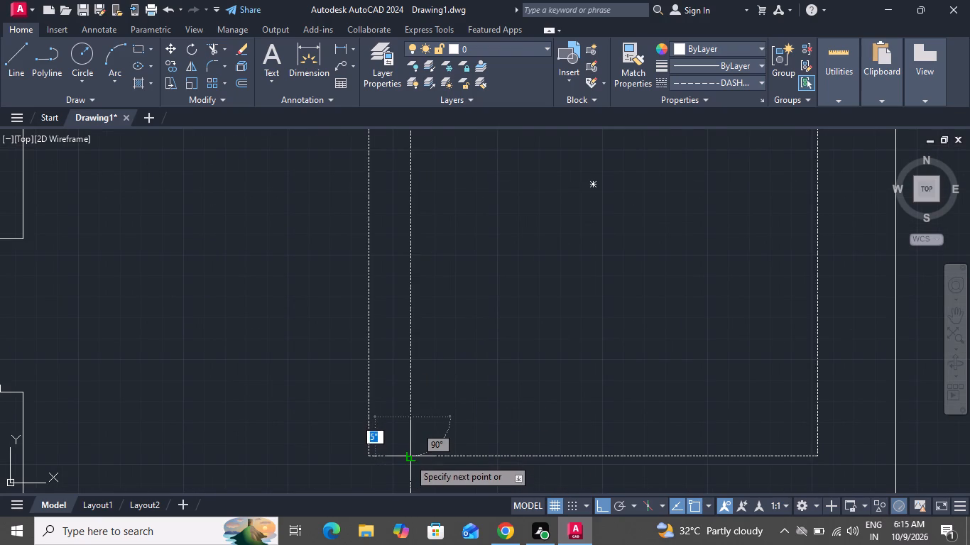
{"action": "left_click", "coordinate": [409, 457]}
{"action": "right_click", "coordinate": [416, 446]}
{"action": "left_click", "coordinate": [456, 298]}
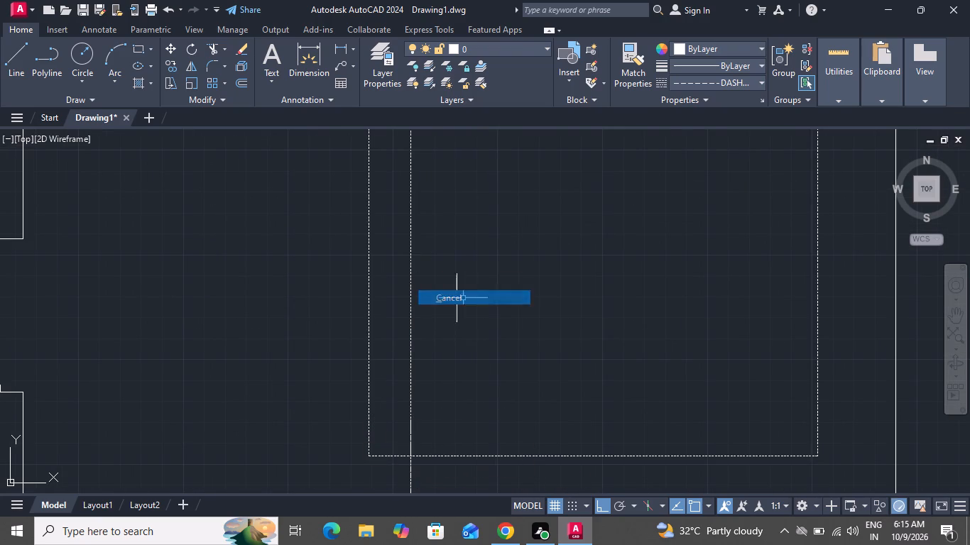
Trim the part of the new vertical line that extends below the bed's bottom edge.
{"action": "scroll", "coordinate": [509, 324], "scroll_direction": "down", "scroll_amount": 1}
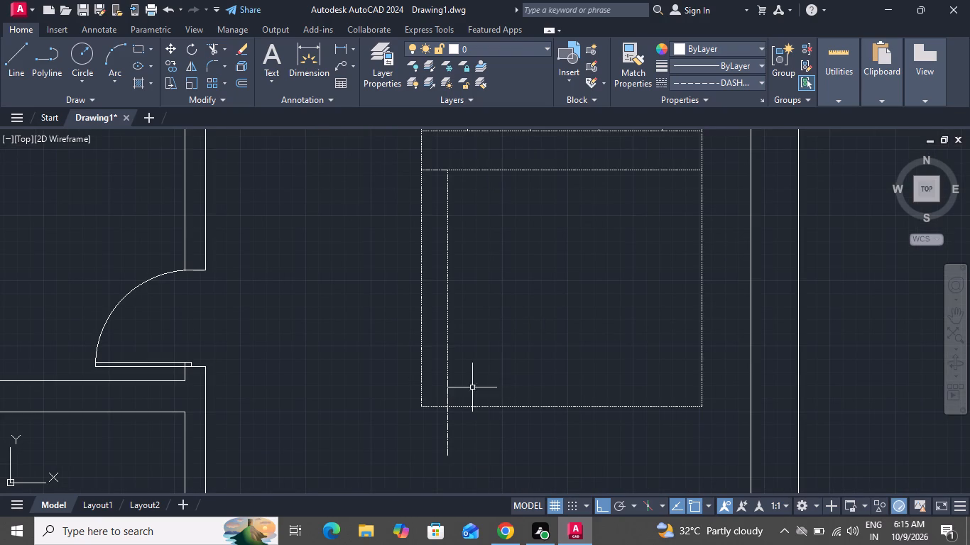
{"action": "key", "text": "t"}
{"action": "key", "text": "r"}
{"action": "key", "text": "space"}
{"action": "key", "text": "space"}
{"action": "left_click", "coordinate": [467, 441]}
{"action": "left_click", "coordinate": [426, 445]}
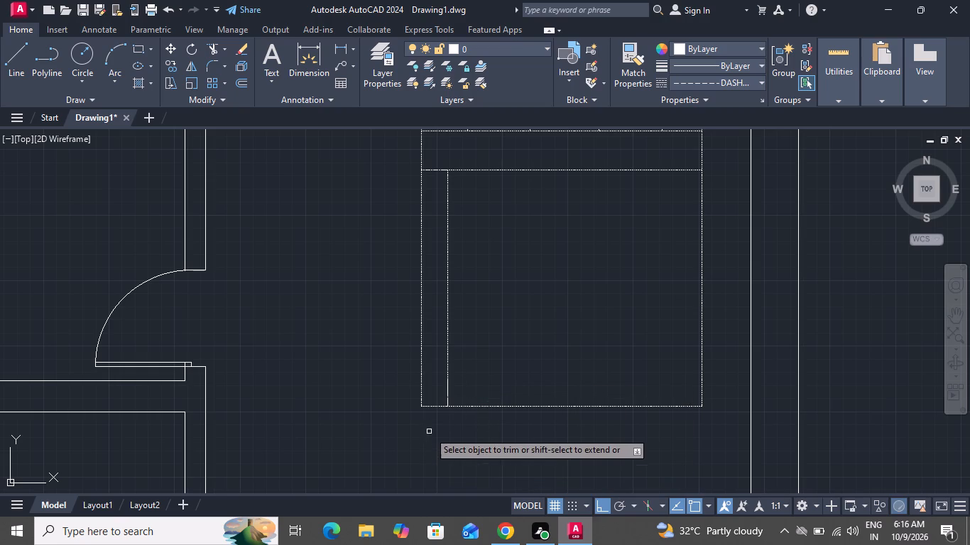
{"action": "right_click", "coordinate": [437, 428]}
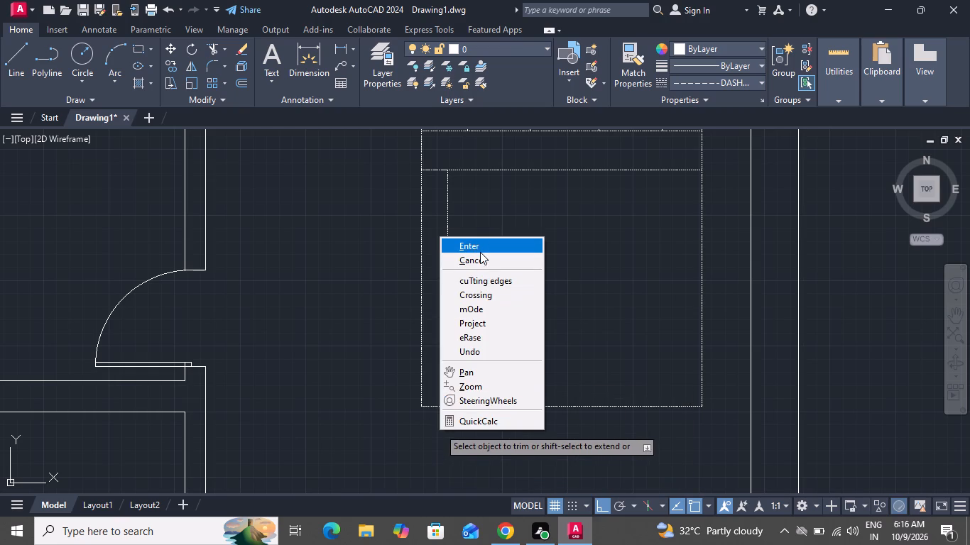
{"action": "left_click", "coordinate": [478, 261]}
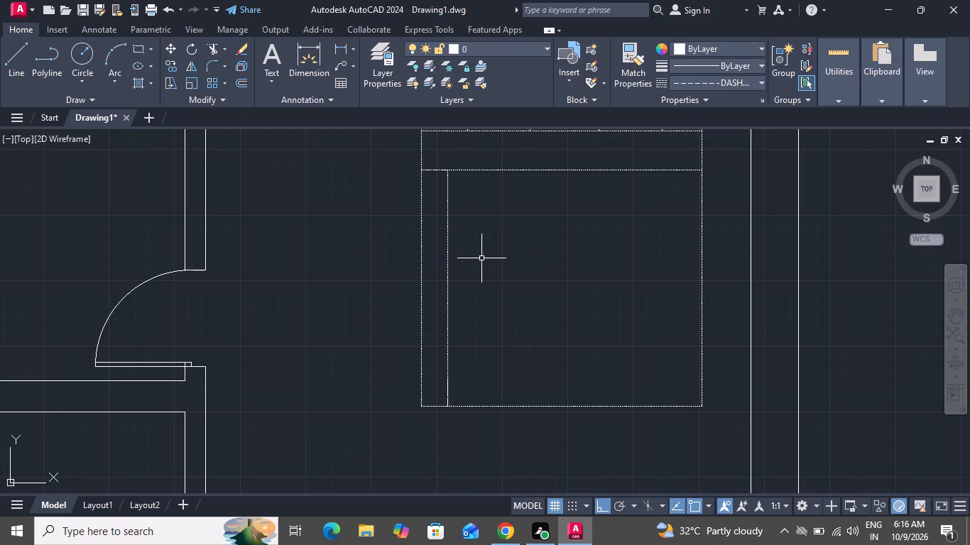
Offset the vertical line on the bed four times to the right at 2" spacing to form the first stripe group.
{"action": "key", "text": "o"}
{"action": "key", "text": "space"}
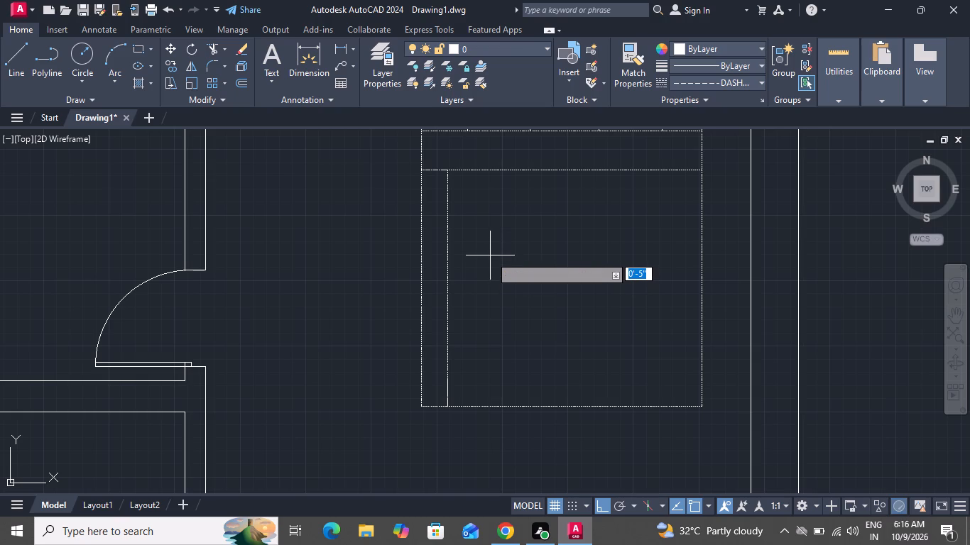
{"action": "key", "text": "2"}
{"action": "key", "text": "shift+quotedbl"}
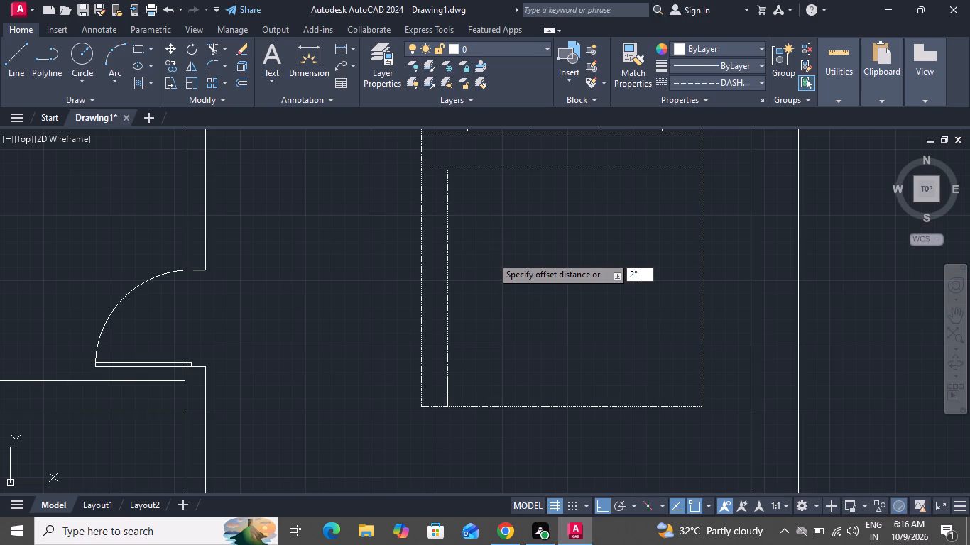
{"action": "key", "text": "Return"}
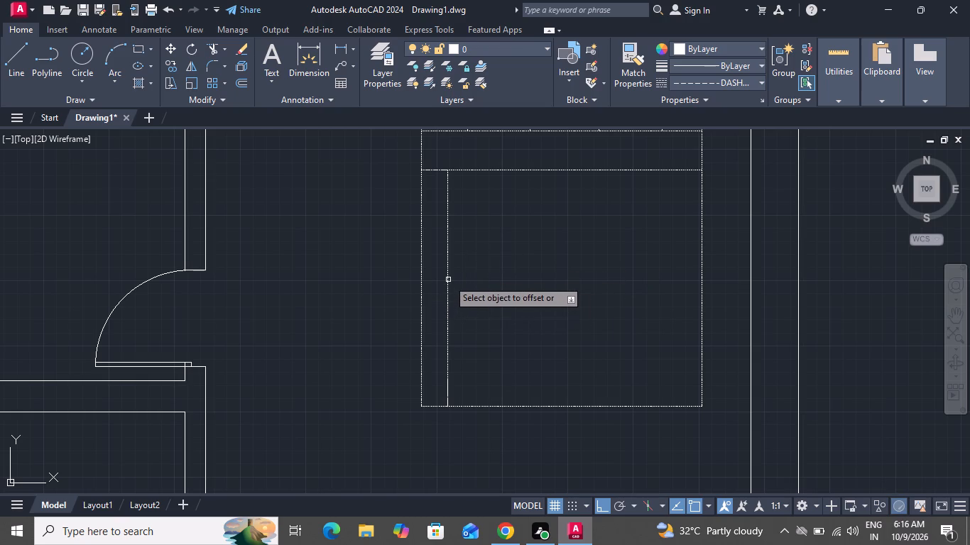
{"action": "left_click", "coordinate": [449, 280]}
{"action": "left_click", "coordinate": [471, 284]}
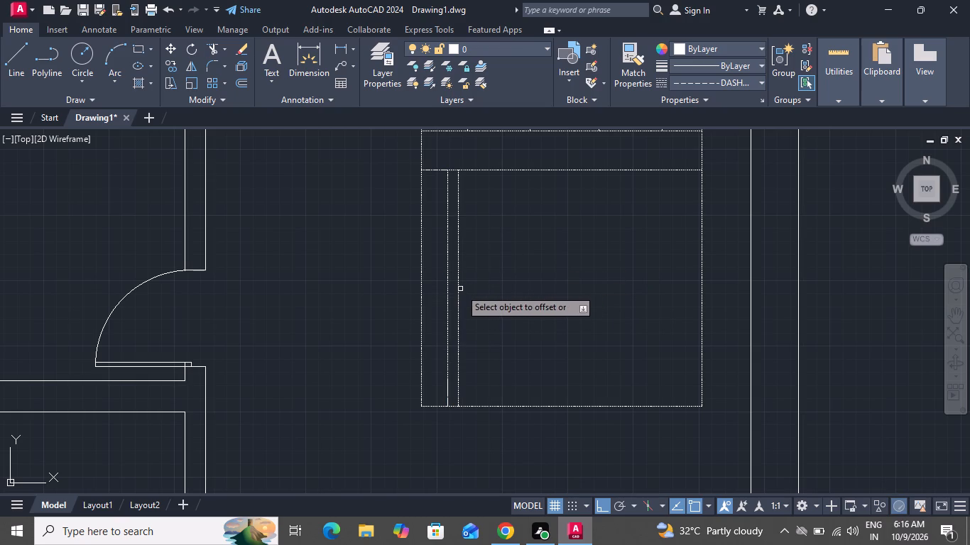
{"action": "left_click", "coordinate": [460, 289]}
{"action": "left_click", "coordinate": [485, 277]}
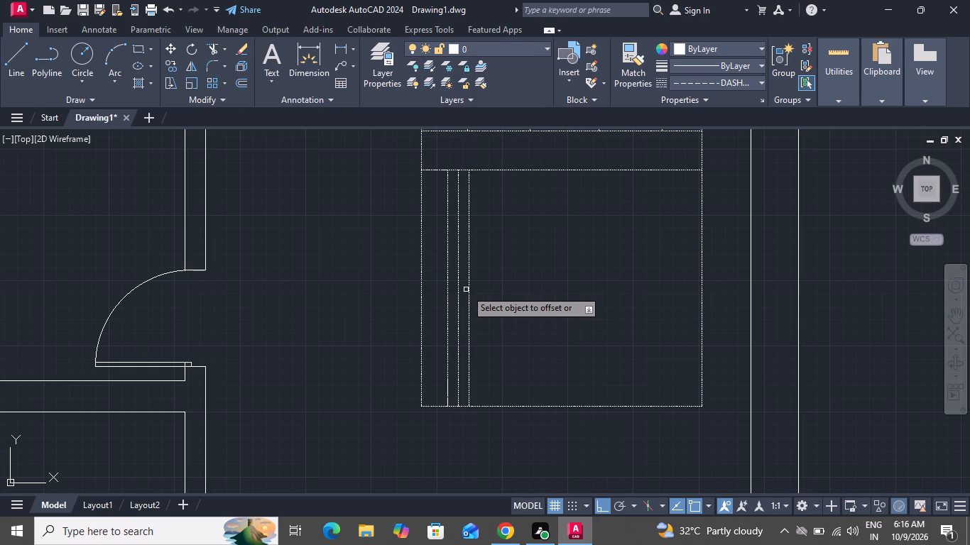
{"action": "left_click_drag", "start_coordinate": [466, 290], "coordinate": [476, 284]}
{"action": "left_click", "coordinate": [496, 281]}
{"action": "left_click", "coordinate": [469, 312]}
{"action": "left_click", "coordinate": [500, 303]}
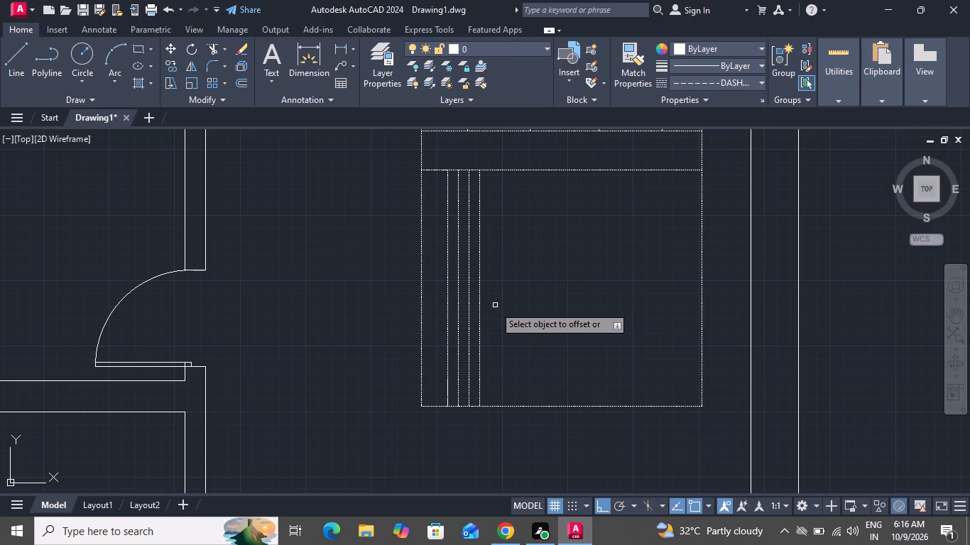
{"action": "left_click_drag", "start_coordinate": [477, 321], "coordinate": [489, 315]}
{"action": "left_click", "coordinate": [507, 324]}
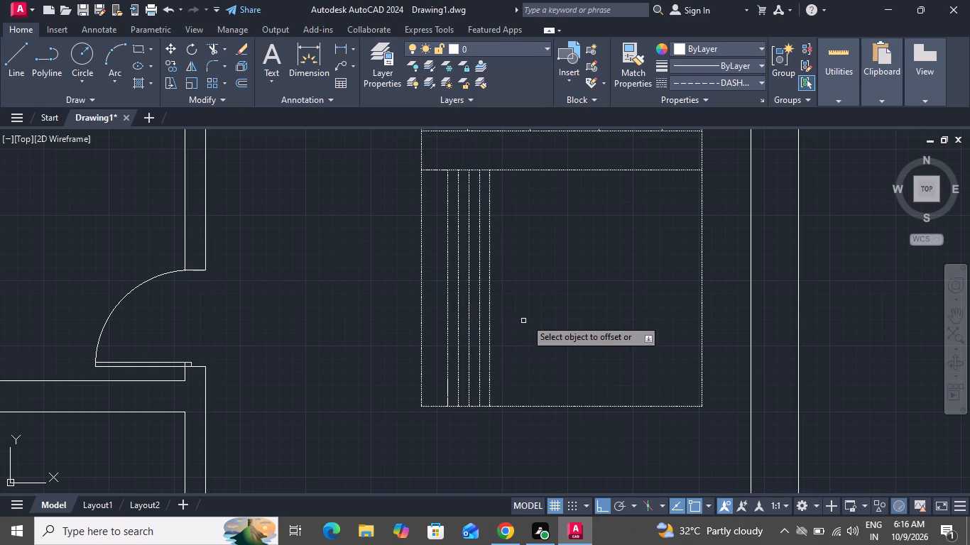
{"action": "right_click", "coordinate": [535, 314]}
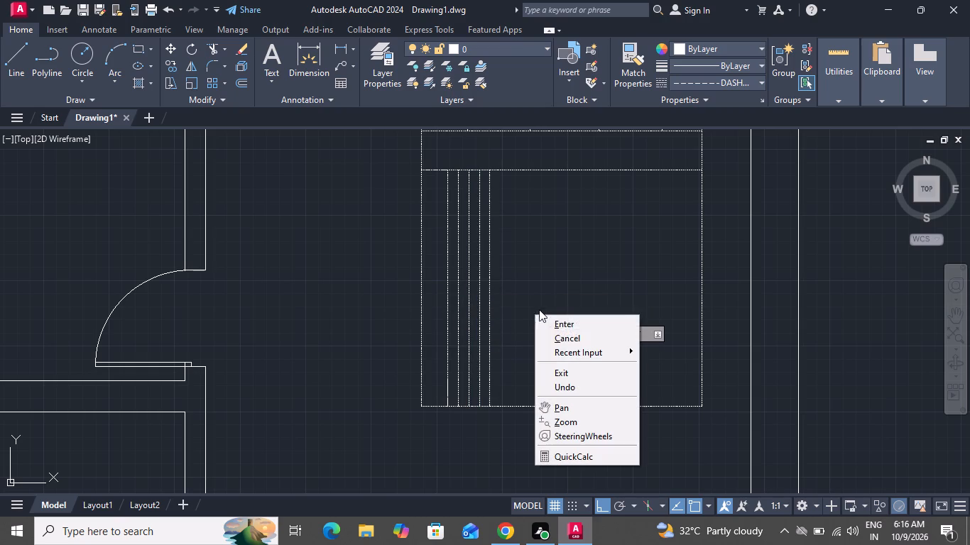
{"action": "left_click", "coordinate": [555, 335]}
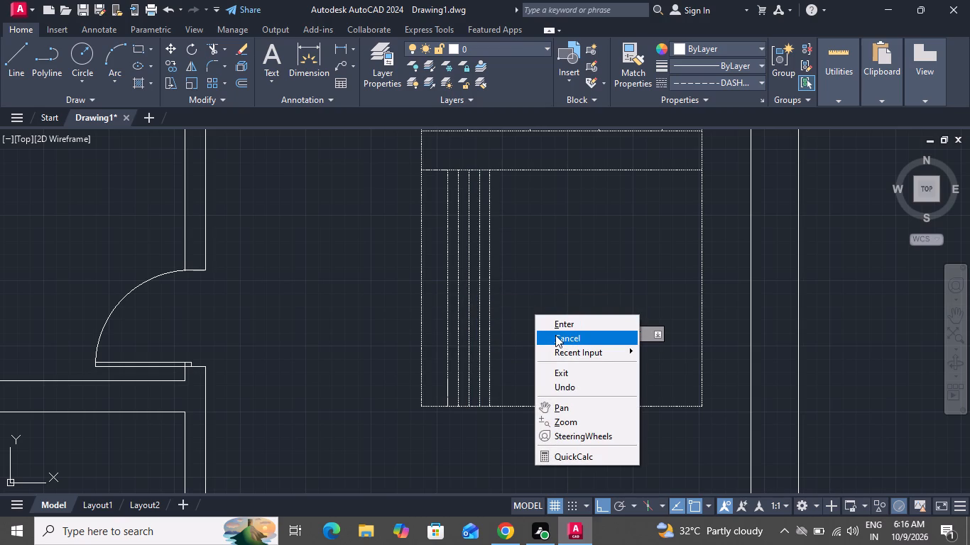
Offset the last line of the first stripe group 5" to the right.
{"action": "type", "text": "o"}
{"action": "key", "text": "space"}
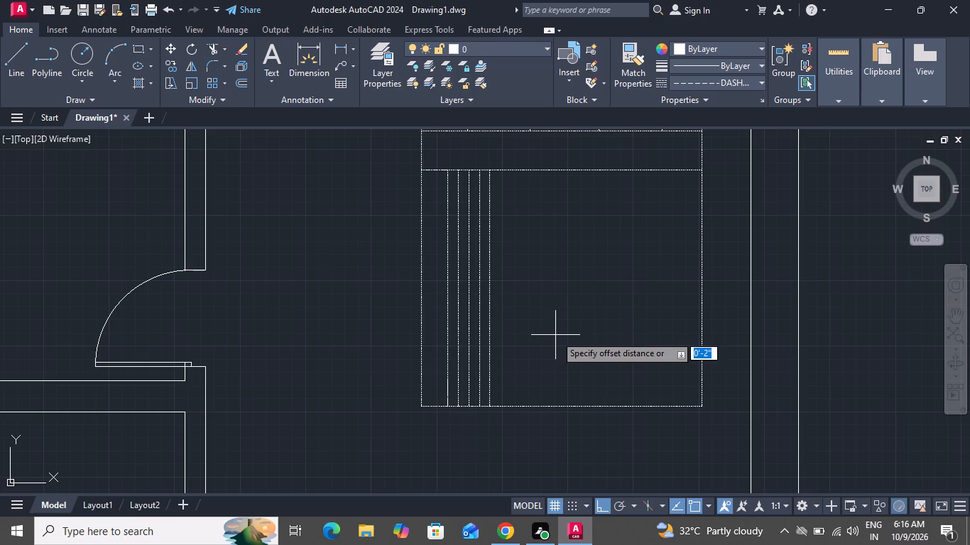
{"action": "key", "text": "5"}
{"action": "key", "text": "shift+quotedbl"}
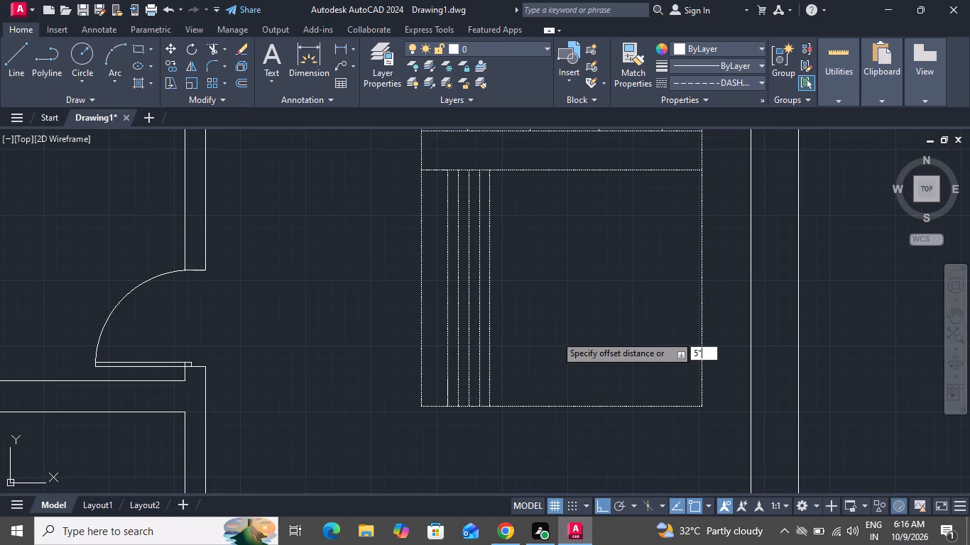
{"action": "key", "text": "Return"}
{"action": "left_click_drag", "start_coordinate": [490, 324], "coordinate": [498, 324]}
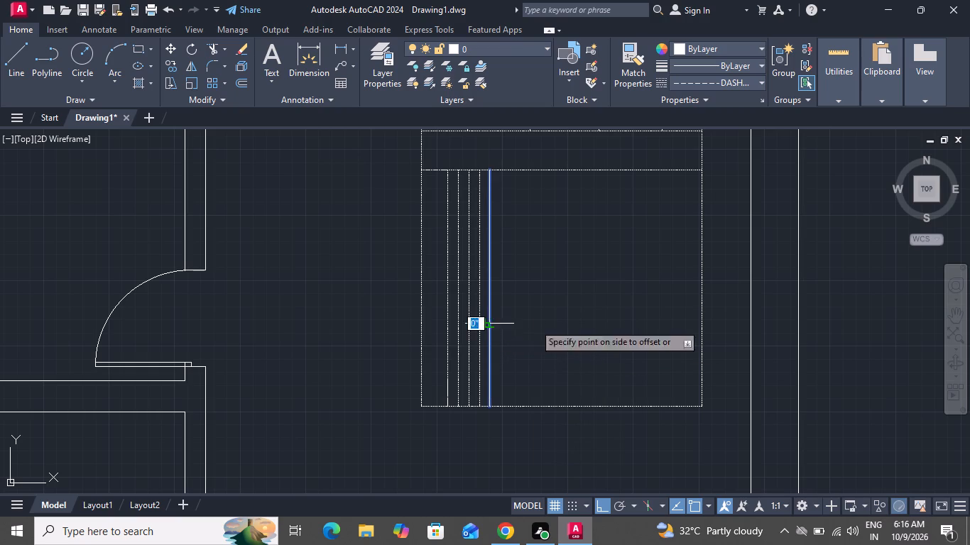
{"action": "left_click", "coordinate": [699, 316]}
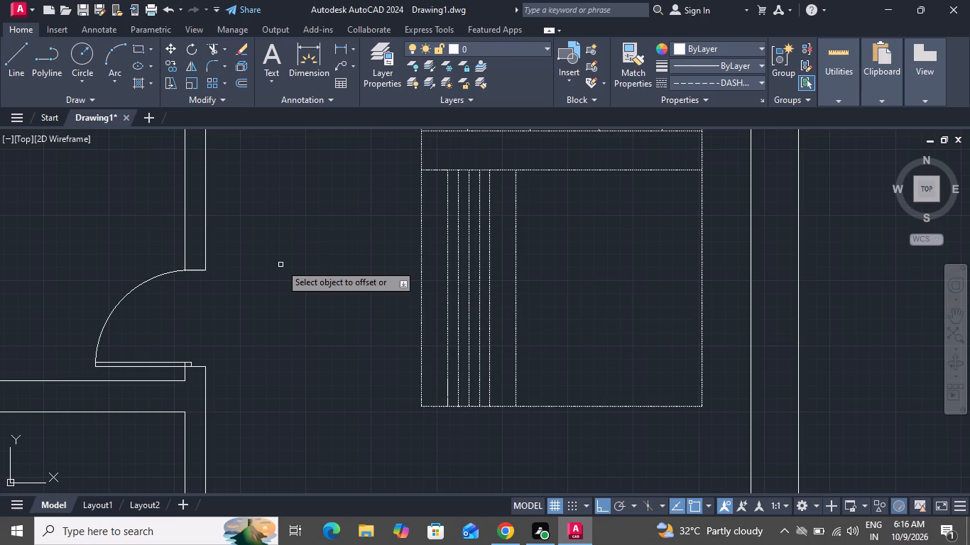
{"action": "key", "text": "Escape"}
Offset the newest vertical line four times to the right at 2" spacing to form the second stripe group.
{"action": "type", "text": "o"}
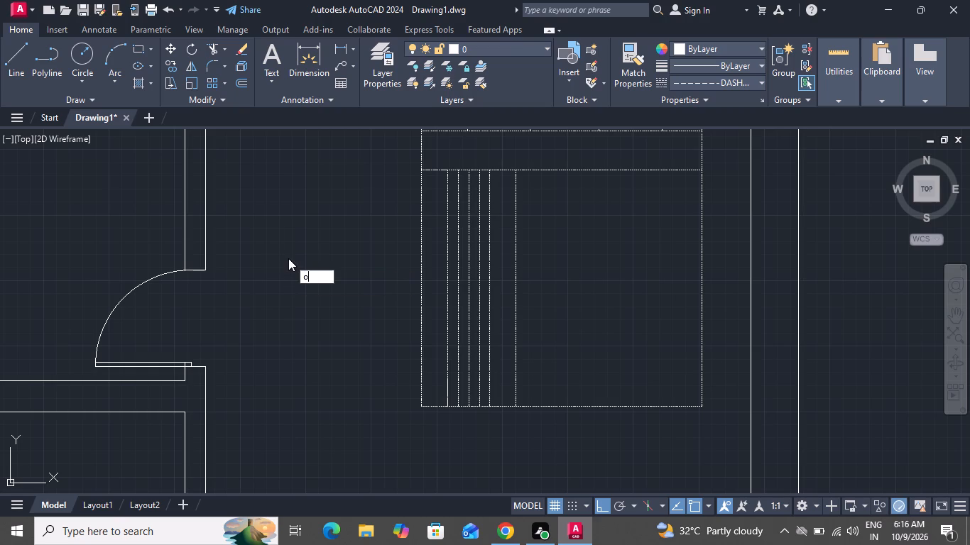
{"action": "key", "text": "space"}
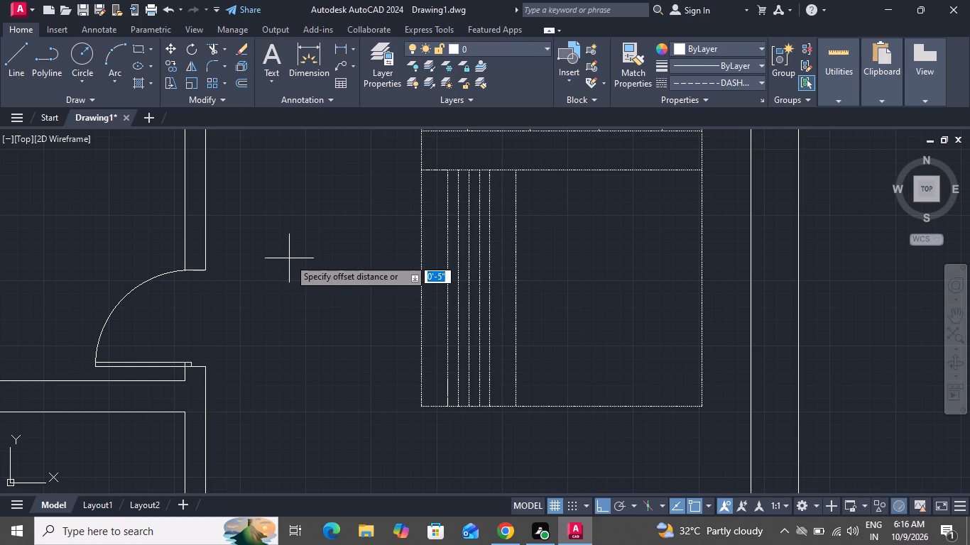
{"action": "key", "text": "2"}
{"action": "key", "text": "shift+quotedbl"}
{"action": "key", "text": "Return"}
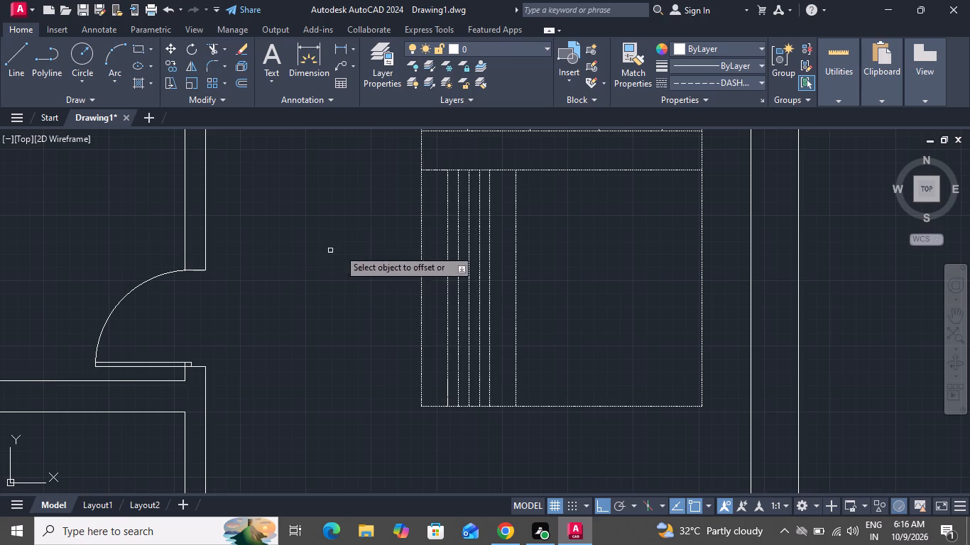
{"action": "left_click", "coordinate": [513, 249]}
{"action": "left_click", "coordinate": [514, 249]}
{"action": "left_click_drag", "start_coordinate": [521, 245], "coordinate": [521, 244]}
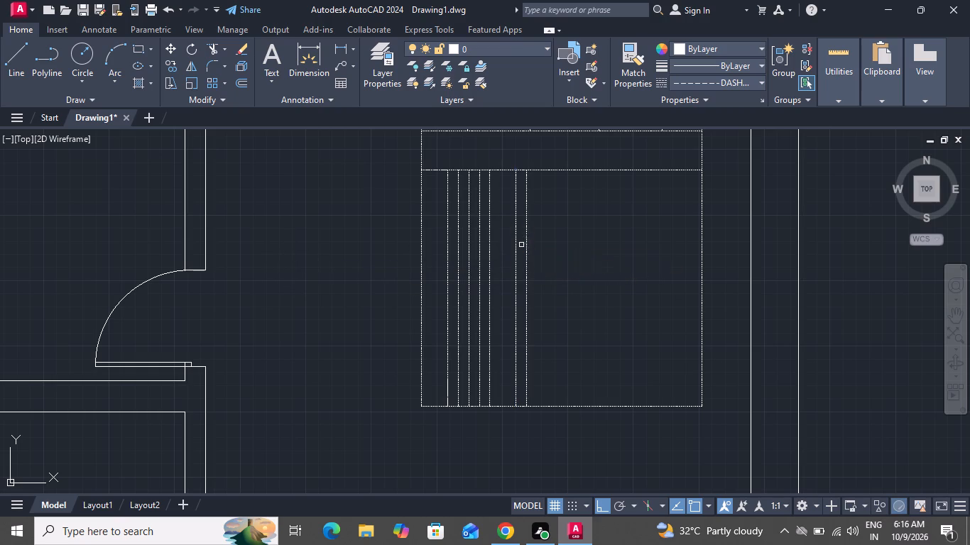
{"action": "left_click_drag", "start_coordinate": [521, 244], "coordinate": [525, 238]}
{"action": "left_click", "coordinate": [527, 230]}
{"action": "left_click", "coordinate": [535, 223]}
{"action": "left_click", "coordinate": [537, 228]}
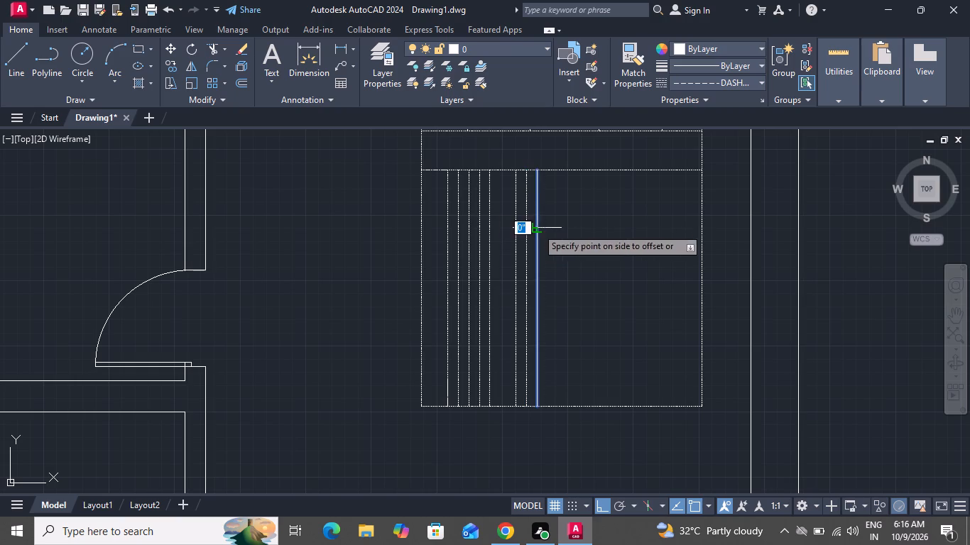
{"action": "left_click", "coordinate": [547, 223]}
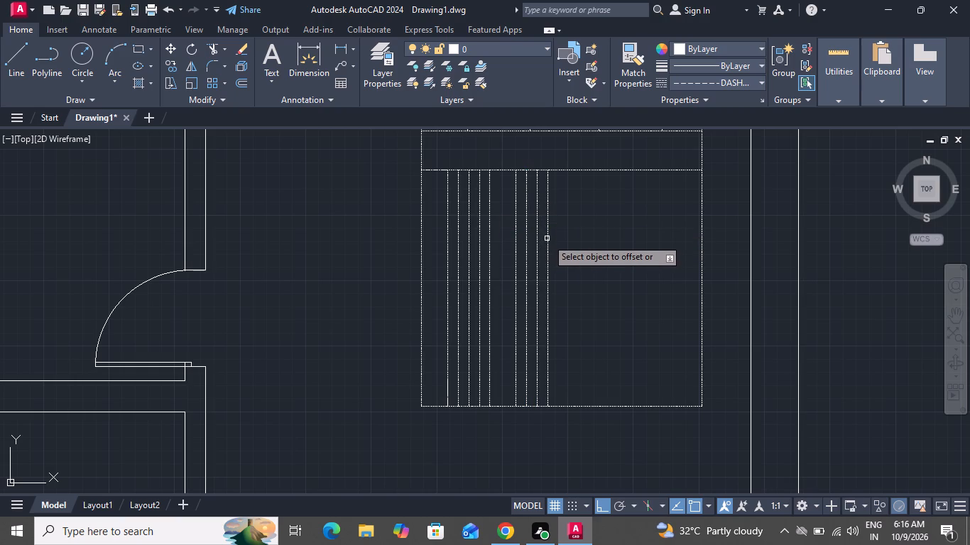
{"action": "left_click", "coordinate": [550, 237]}
{"action": "left_click", "coordinate": [570, 230]}
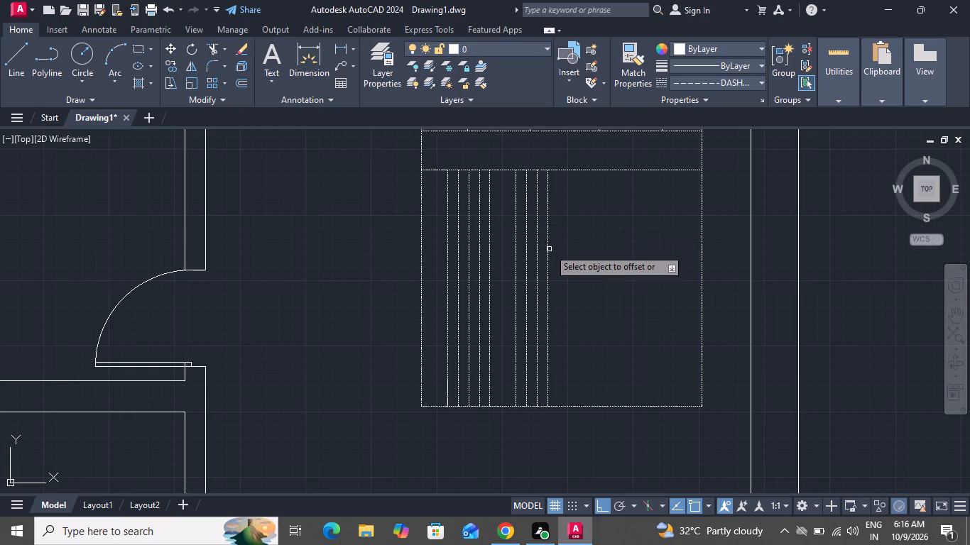
{"action": "left_click", "coordinate": [549, 248]}
{"action": "left_click", "coordinate": [563, 239]}
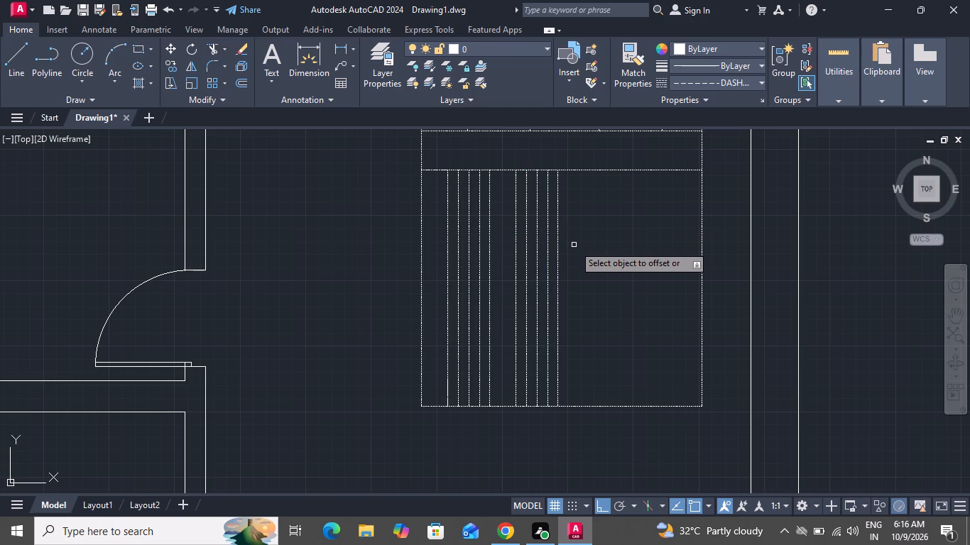
{"action": "key", "text": "Escape"}
Offset the last line of the second stripe group 5" to the right.
{"action": "key", "text": "o"}
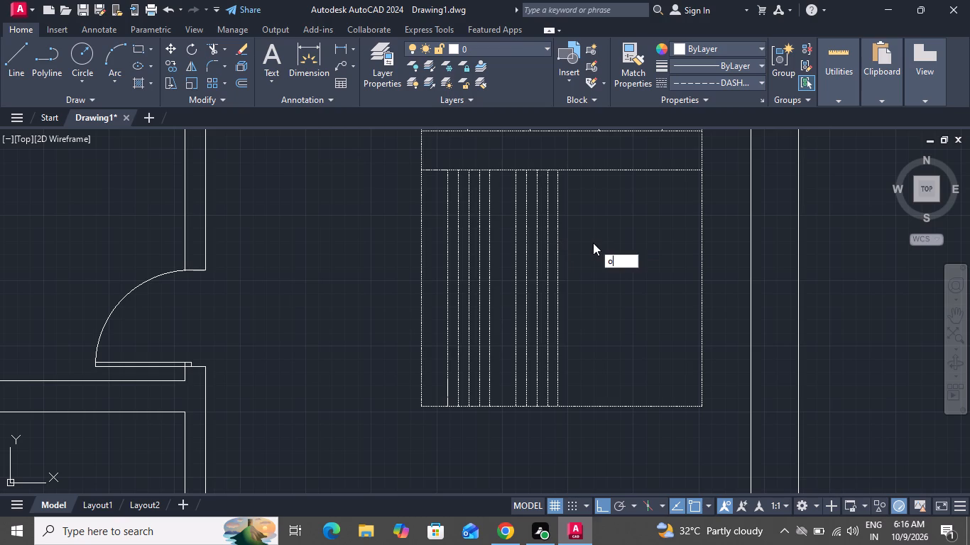
{"action": "key", "text": "space"}
{"action": "key", "text": "5"}
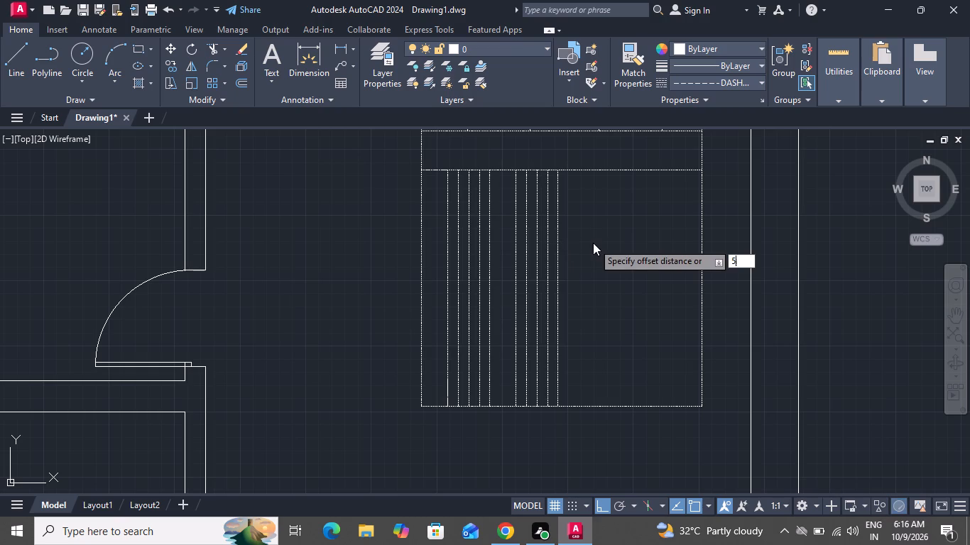
{"action": "key", "text": "shift+quotedbl"}
{"action": "key", "text": "Return"}
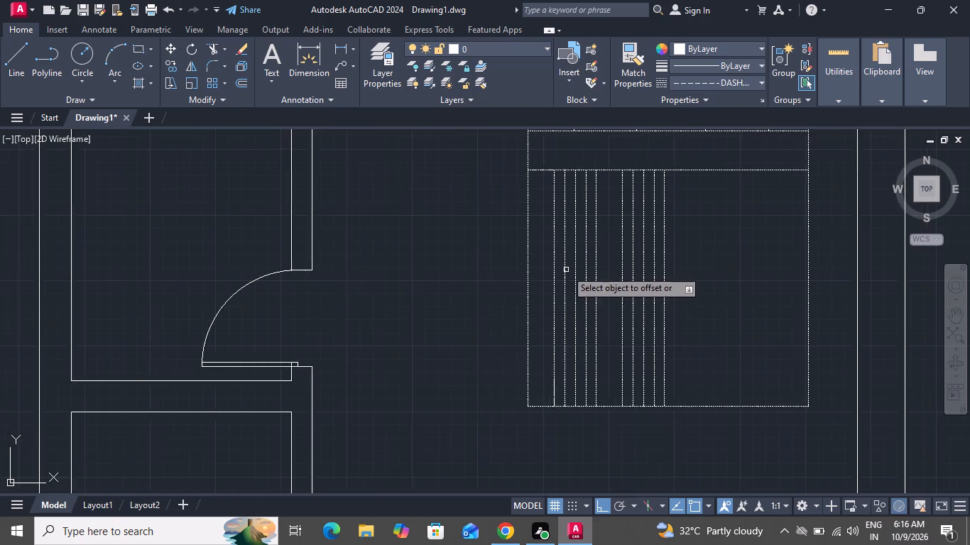
{"action": "scroll", "coordinate": [533, 329], "scroll_direction": "down", "scroll_amount": 1}
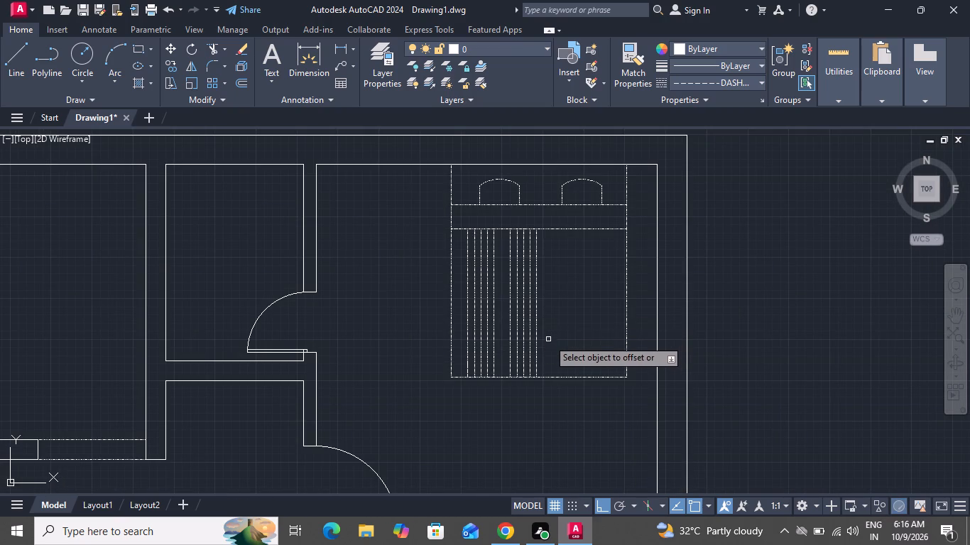
{"action": "scroll", "coordinate": [533, 296], "scroll_direction": "up", "scroll_amount": 2}
{"action": "left_click", "coordinate": [538, 290]}
{"action": "left_click", "coordinate": [603, 263]}
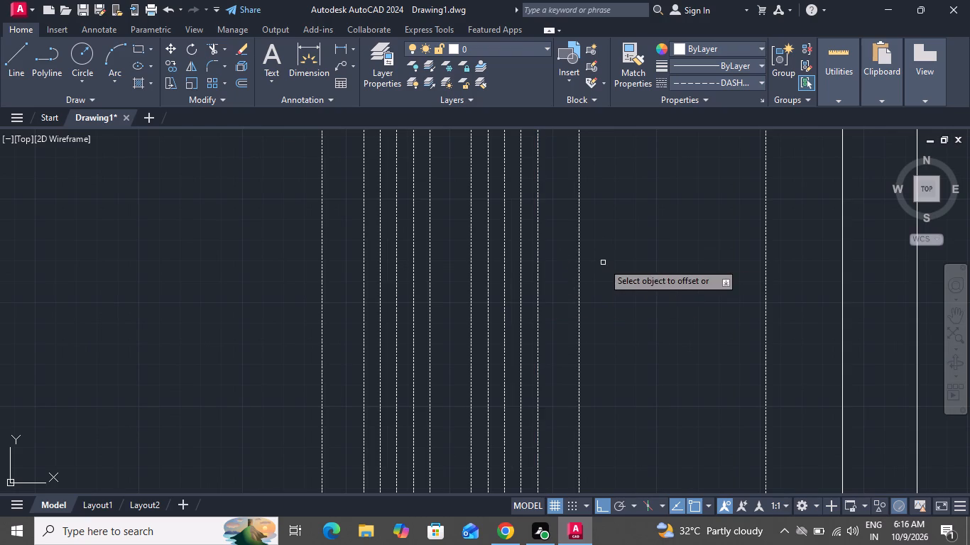
{"action": "key", "text": "Escape"}
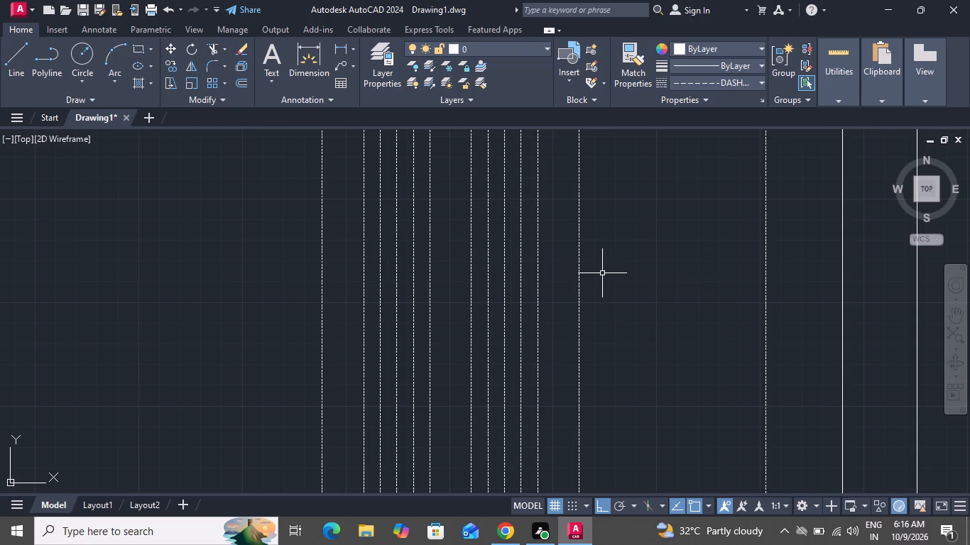
Offset the newest vertical line four times to the right at 2" spacing to form the third stripe group.
{"action": "type", "text": "o"}
{"action": "key", "text": "space"}
{"action": "key", "text": "2"}
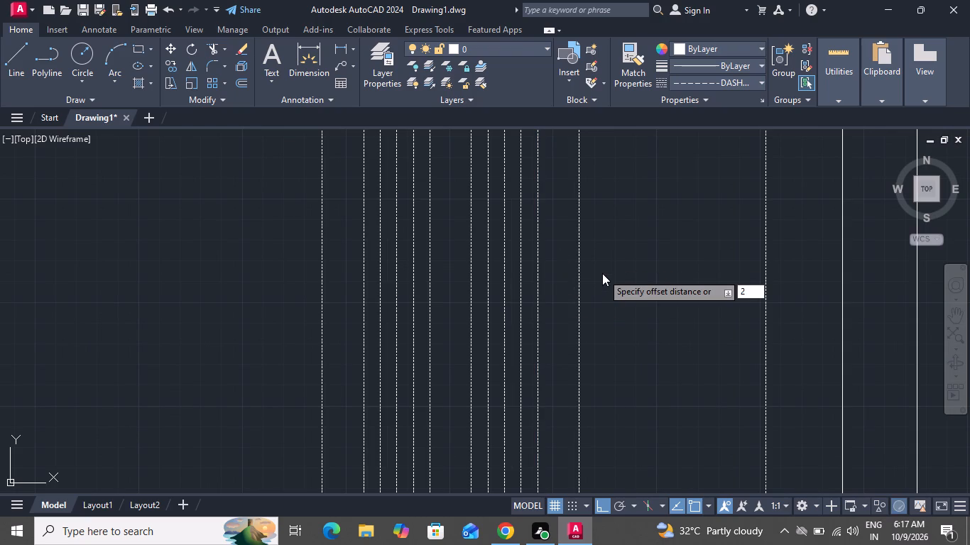
{"action": "key", "text": "shift+quotedbl"}
{"action": "key", "text": "Return"}
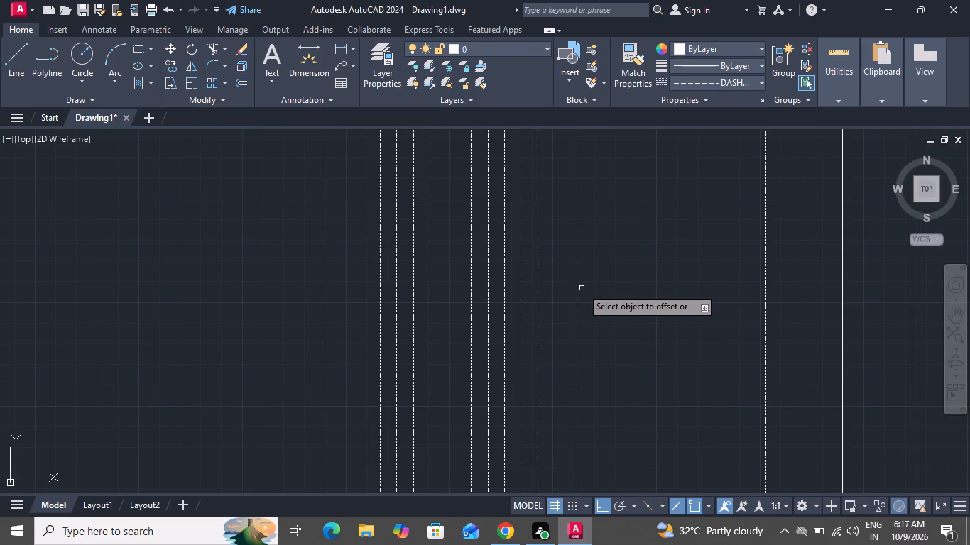
{"action": "left_click", "coordinate": [582, 288]}
{"action": "left_click", "coordinate": [578, 293]}
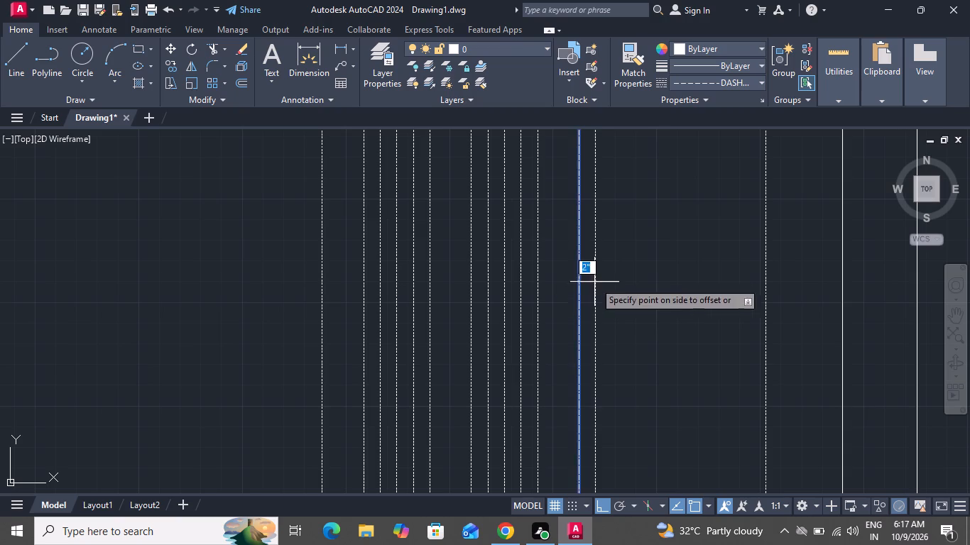
{"action": "left_click", "coordinate": [594, 281]}
{"action": "left_click_drag", "start_coordinate": [596, 288], "coordinate": [606, 279]}
{"action": "left_click", "coordinate": [612, 275]}
{"action": "left_click_drag", "start_coordinate": [615, 285], "coordinate": [622, 281]}
{"action": "left_click", "coordinate": [611, 290]}
{"action": "left_click", "coordinate": [630, 281]}
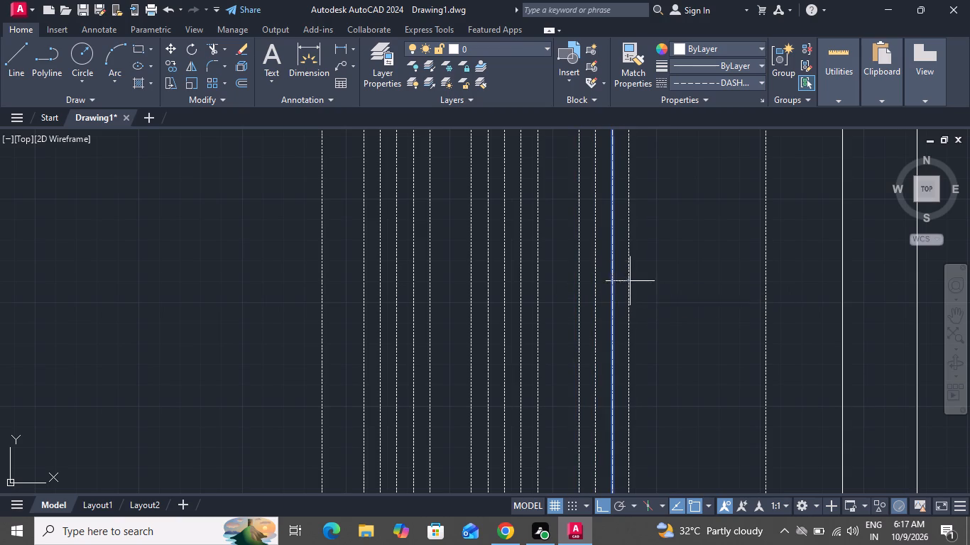
{"action": "left_click", "coordinate": [629, 294]}
{"action": "left_click", "coordinate": [653, 282]}
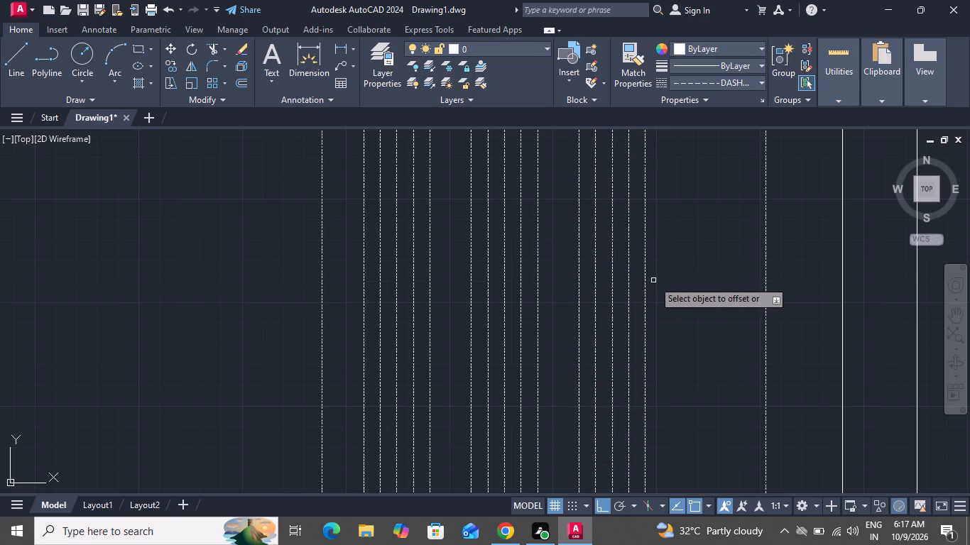
{"action": "scroll", "coordinate": [657, 298], "scroll_direction": "down", "scroll_amount": 1}
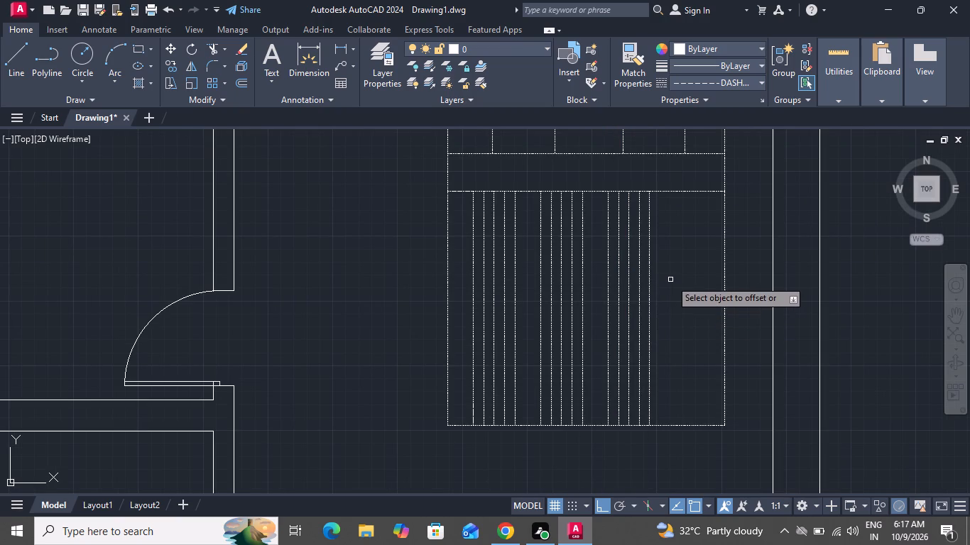
{"action": "key", "text": "Escape"}
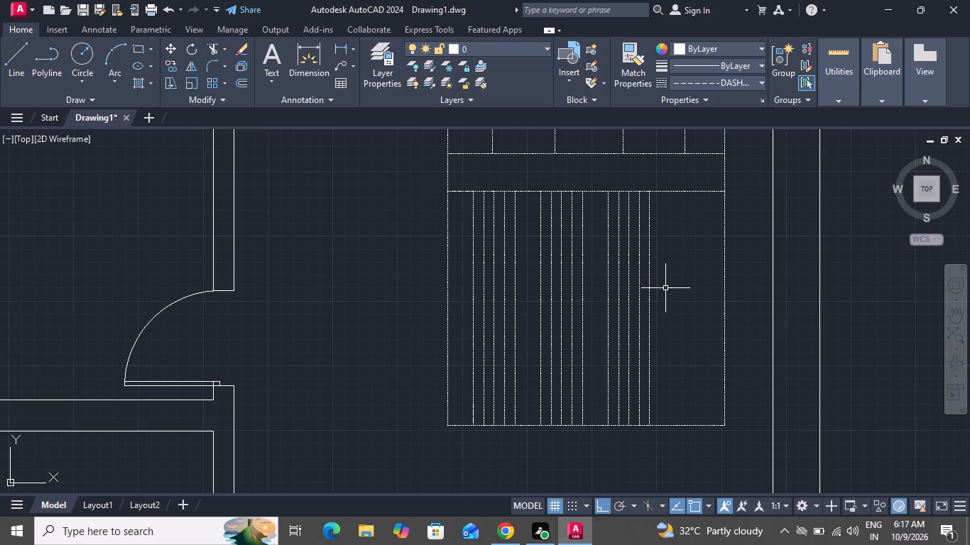
Offset the last line of the third stripe group 5" to the right.
{"action": "type", "text": "o"}
{"action": "key", "text": "space"}
{"action": "key", "text": "5"}
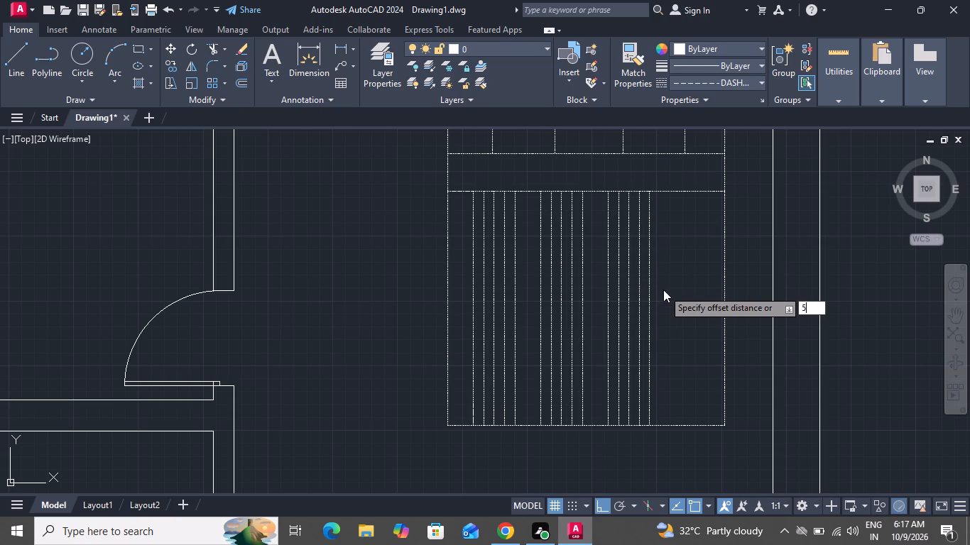
{"action": "key", "text": "shift+quotedbl"}
{"action": "key", "text": "Return"}
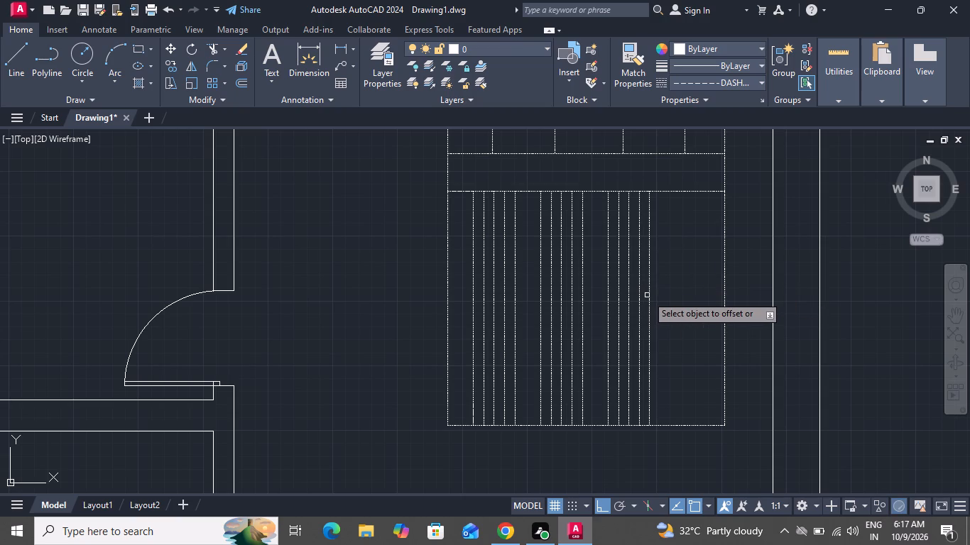
{"action": "left_click", "coordinate": [648, 294]}
{"action": "left_click", "coordinate": [672, 278]}
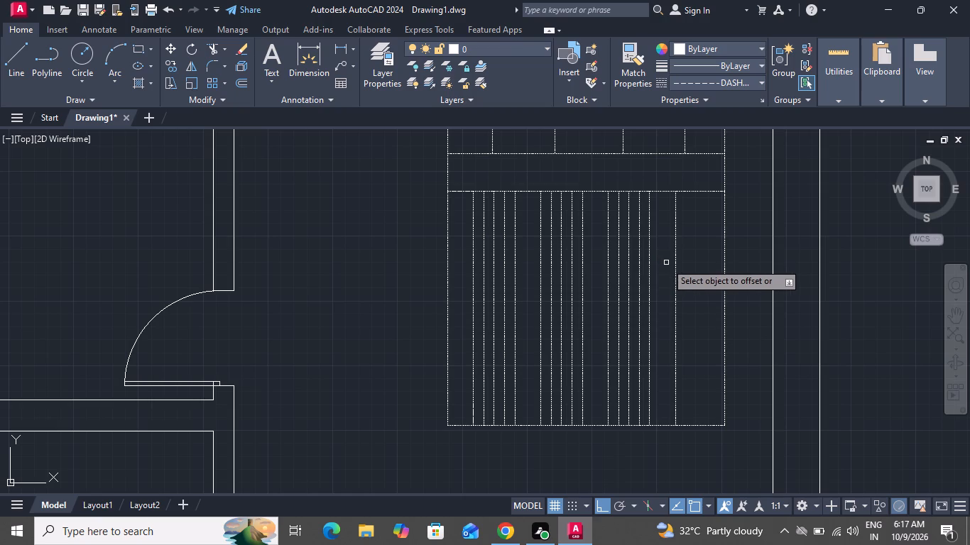
{"action": "key", "text": "Escape"}
Offset the newest vertical line four times to the right at 2" spacing to form the fourth stripe group.
{"action": "type", "text": "o 2"}
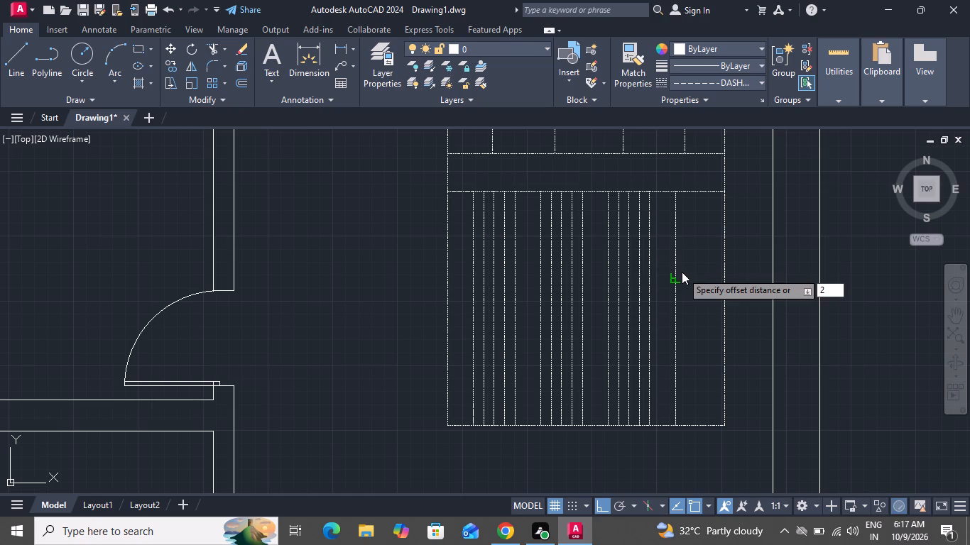
{"action": "key", "text": "shift+quotedbl"}
{"action": "key", "text": "Return"}
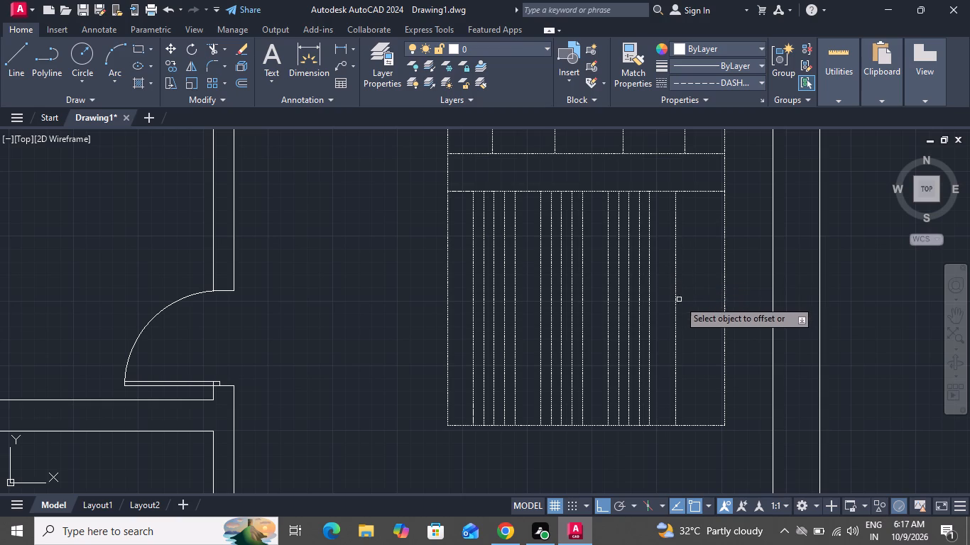
{"action": "left_click", "coordinate": [674, 306]}
{"action": "left_click", "coordinate": [694, 295]}
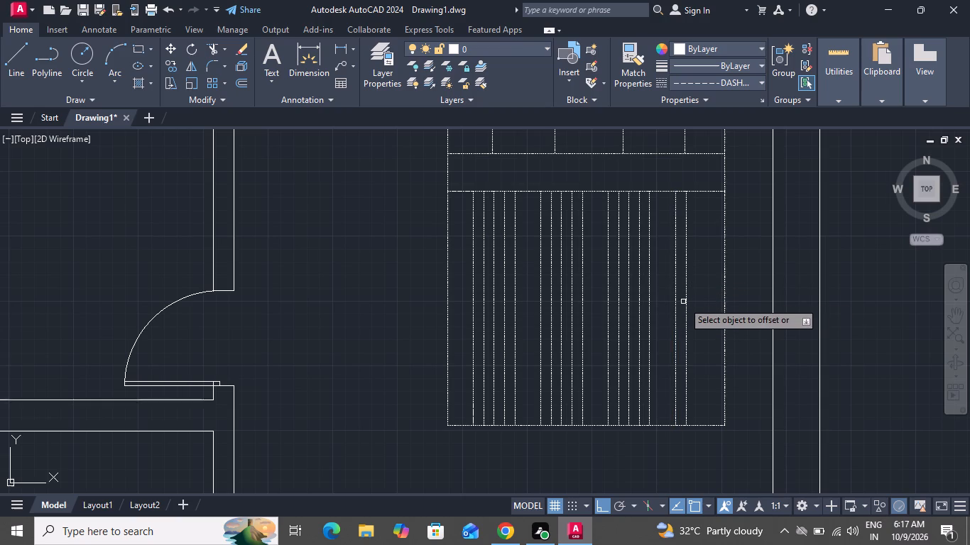
{"action": "left_click", "coordinate": [690, 299]}
{"action": "left_click_drag", "start_coordinate": [686, 307], "coordinate": [696, 303]}
{"action": "left_click", "coordinate": [702, 299]}
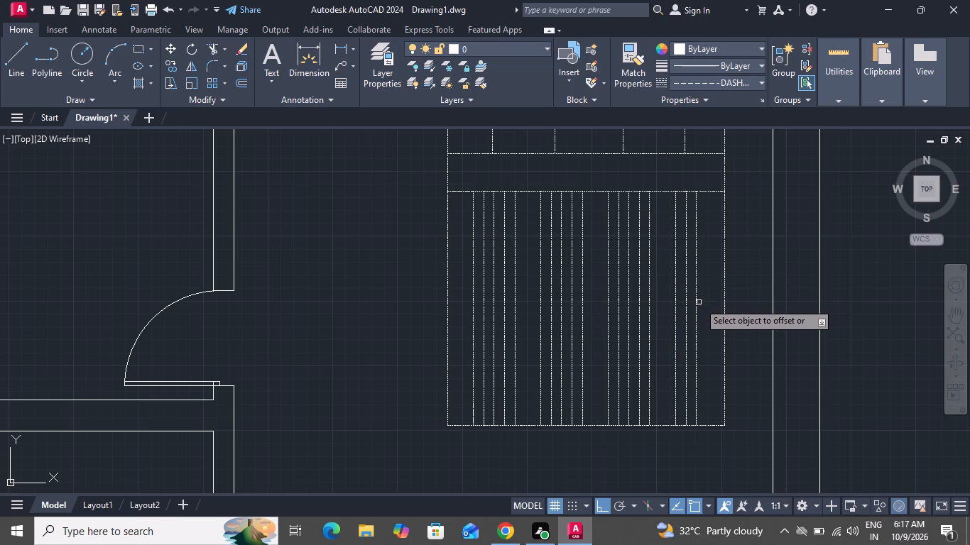
{"action": "left_click_drag", "start_coordinate": [697, 307], "coordinate": [706, 305]}
{"action": "left_click", "coordinate": [718, 299]}
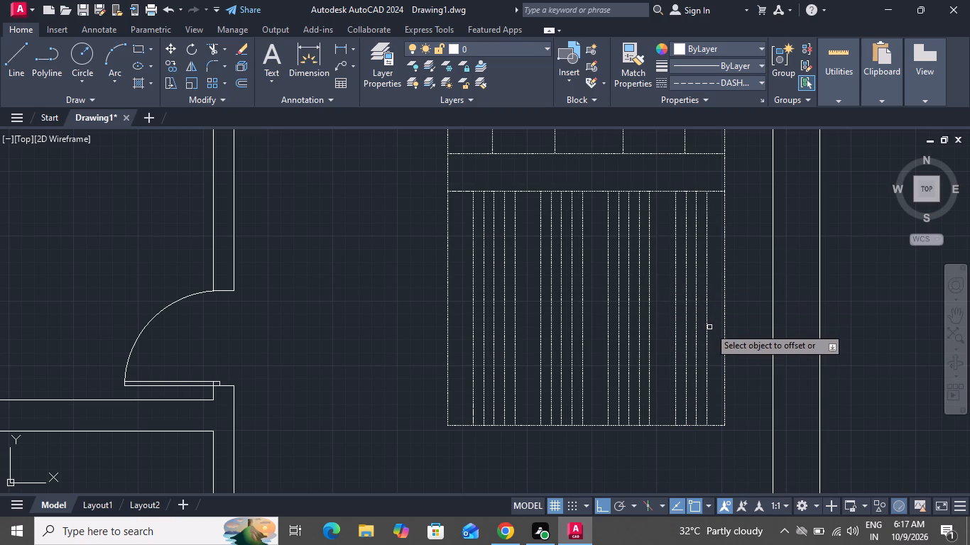
{"action": "left_click", "coordinate": [709, 329]}
{"action": "left_click", "coordinate": [708, 329]}
{"action": "left_click", "coordinate": [721, 324]}
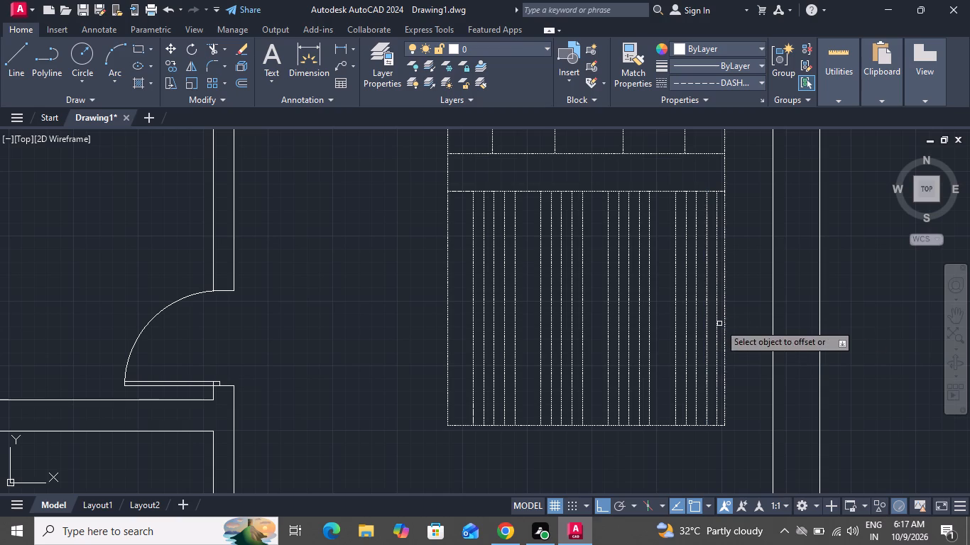
{"action": "right_click", "coordinate": [767, 250]}
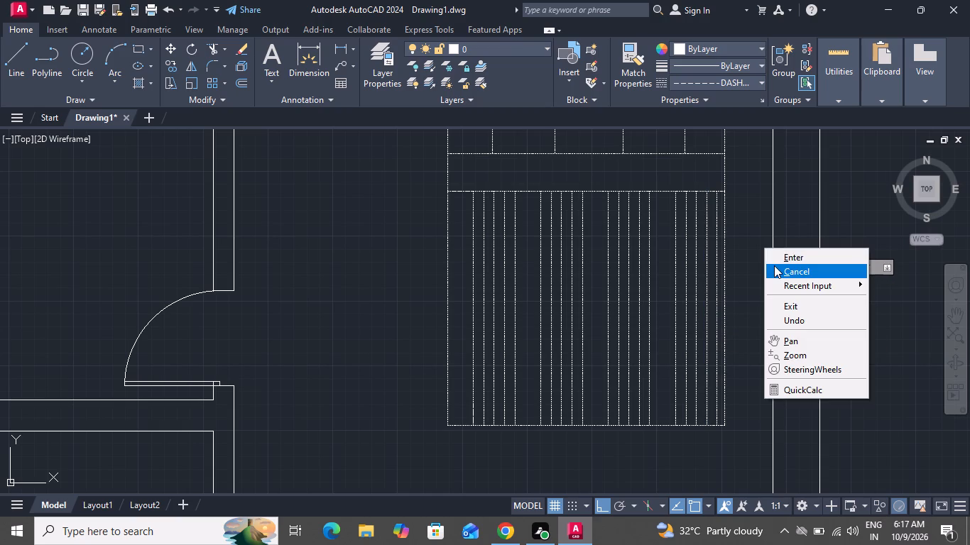
{"action": "left_click", "coordinate": [774, 265]}
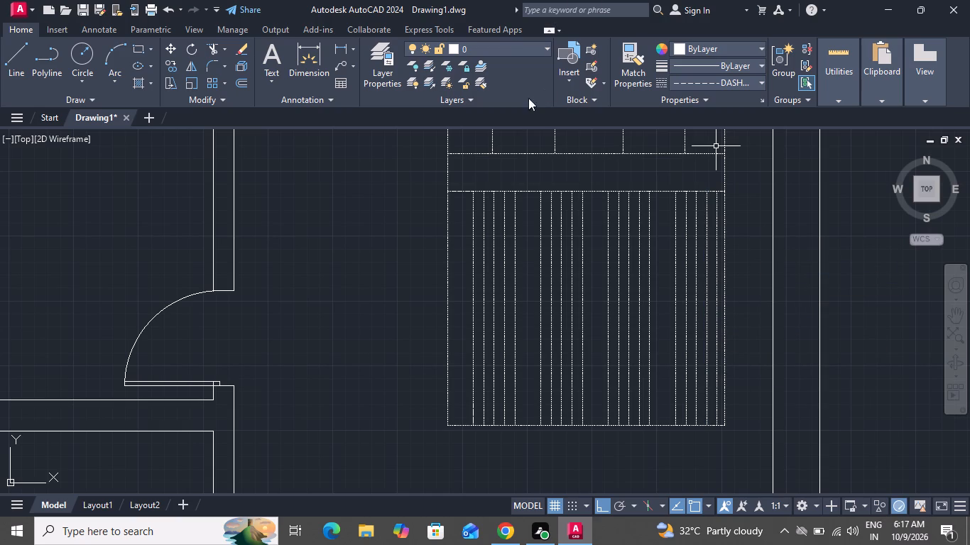
Draw a horizontal line across the blanket's upper part, from the bed's left edge to its right edge.
{"action": "left_click", "coordinate": [23, 45]}
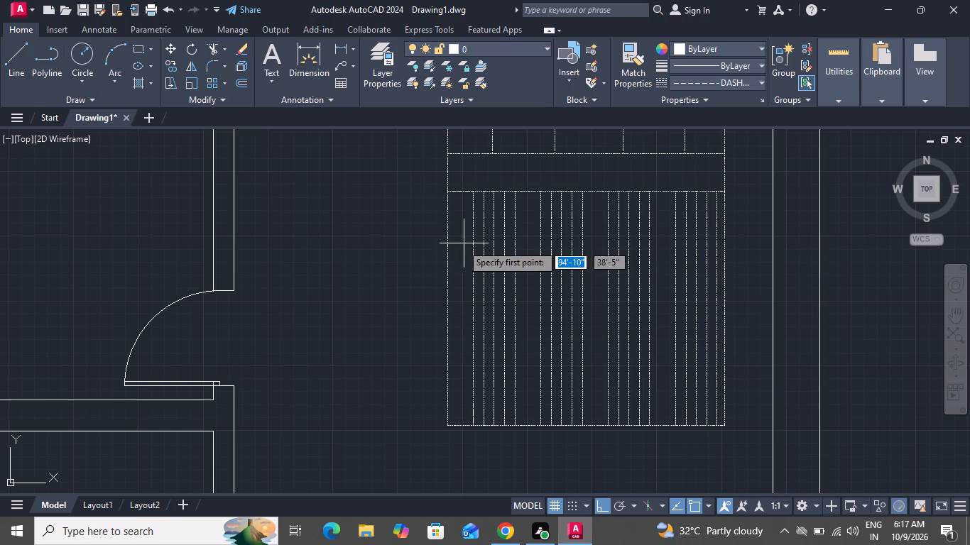
{"action": "scroll", "coordinate": [457, 239], "scroll_direction": "up", "scroll_amount": 1}
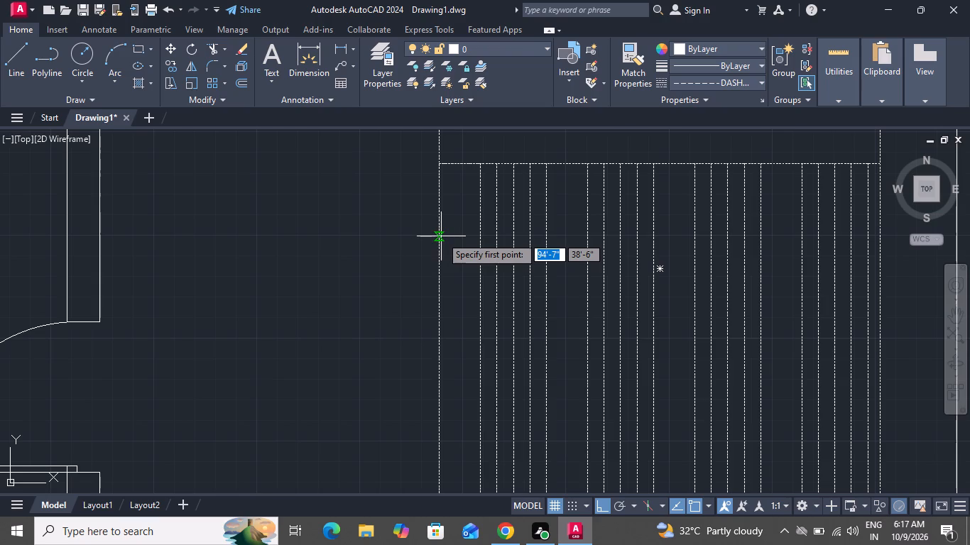
{"action": "left_click", "coordinate": [440, 237]}
{"action": "scroll", "coordinate": [558, 241], "scroll_direction": "down", "scroll_amount": 2}
{"action": "left_click_drag", "start_coordinate": [558, 250], "coordinate": [661, 236]}
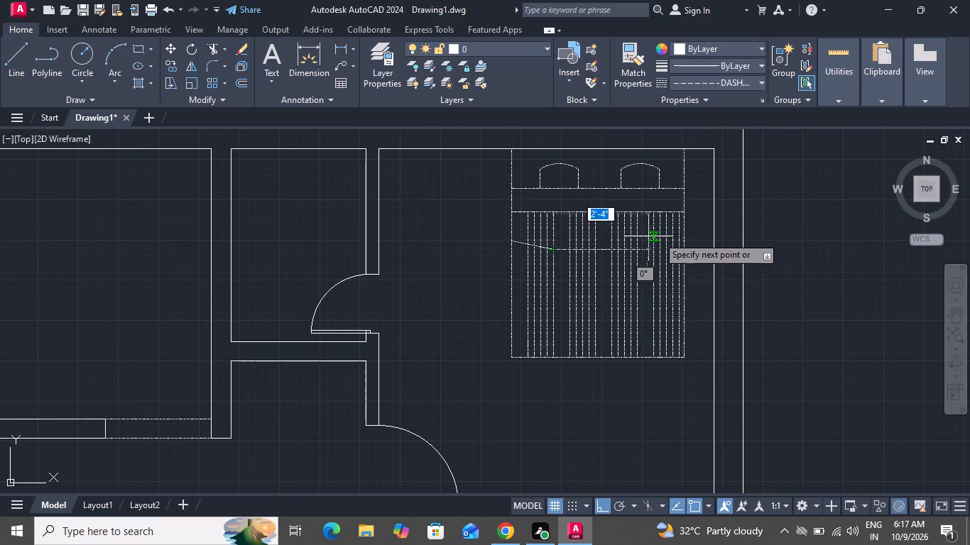
{"action": "left_click_drag", "start_coordinate": [661, 236], "coordinate": [678, 307]}
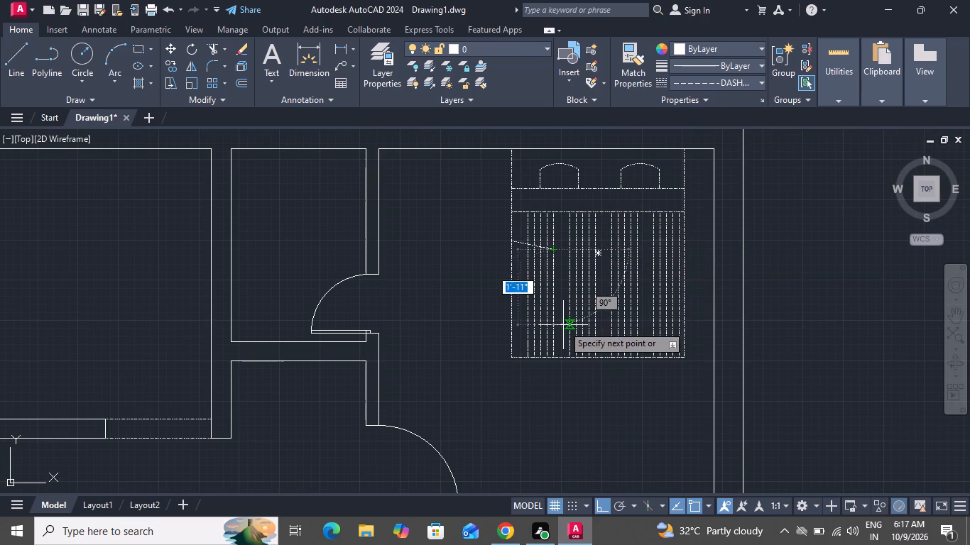
{"action": "key", "text": "ctrl+z"}
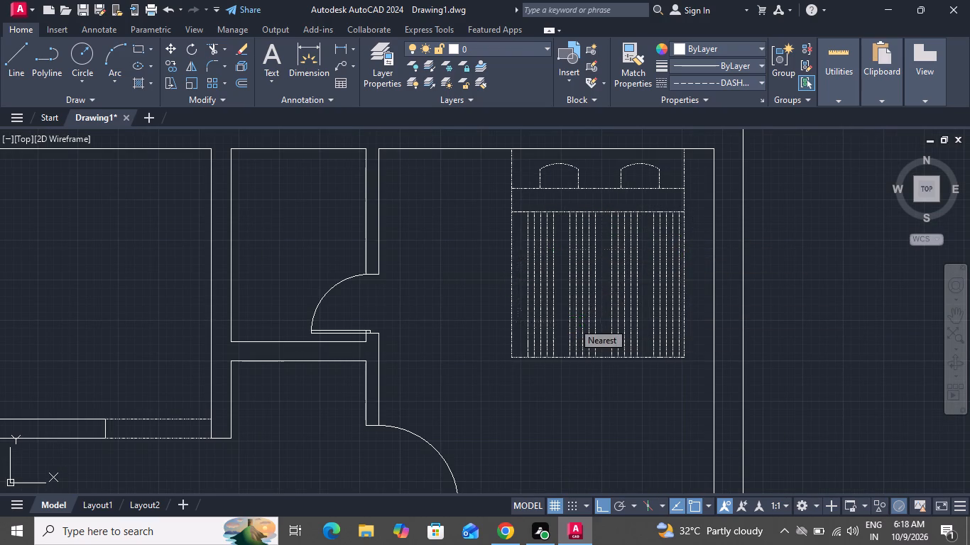
{"action": "left_click", "coordinate": [687, 239]}
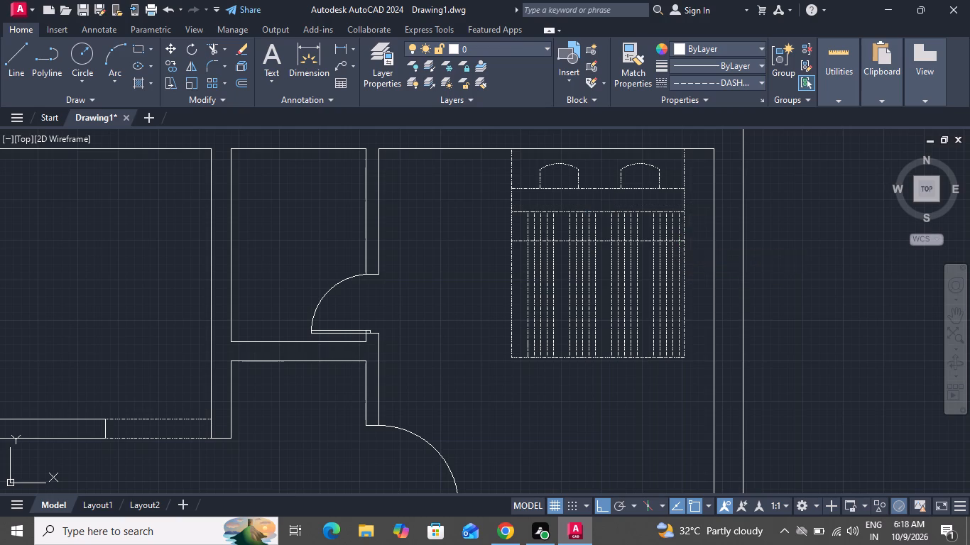
{"action": "right_click", "coordinate": [687, 239]}
{"action": "left_click", "coordinate": [705, 259]}
Offset the horizontal line on the blanket's upper part four times downward at 2" spacing to form the first crosswise stripe group.
{"action": "key", "text": "o"}
{"action": "key", "text": "f"}
{"action": "key", "text": "space"}
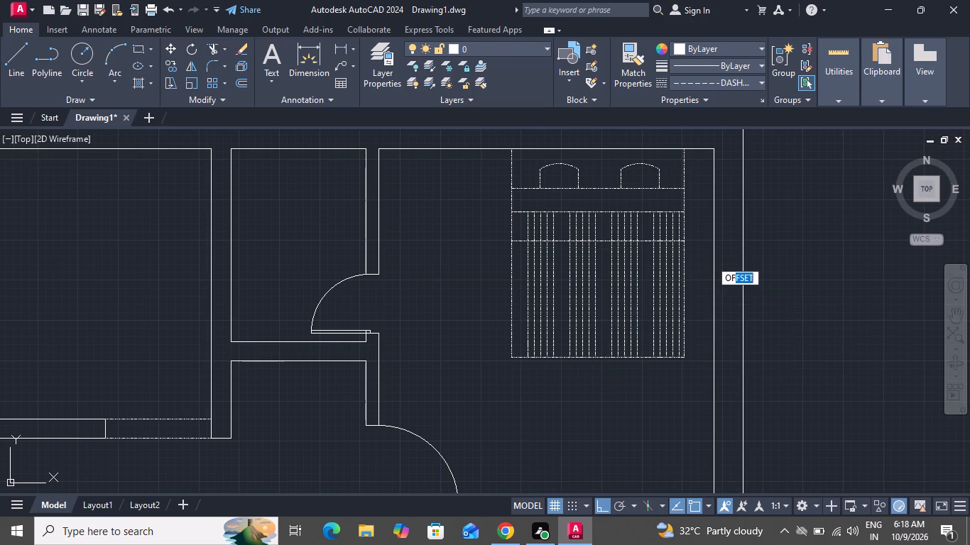
{"action": "key", "text": "2"}
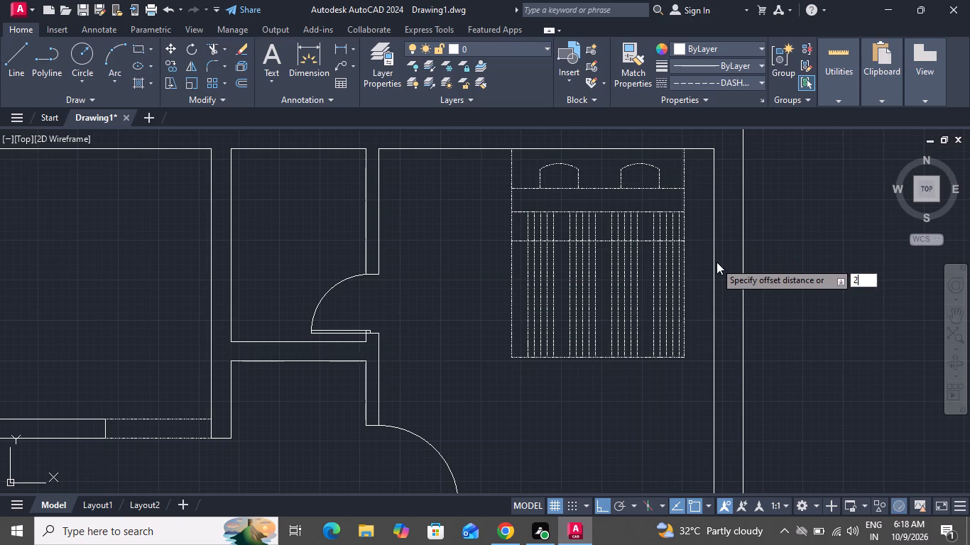
{"action": "key", "text": "shift+quotedbl"}
{"action": "key", "text": "Return"}
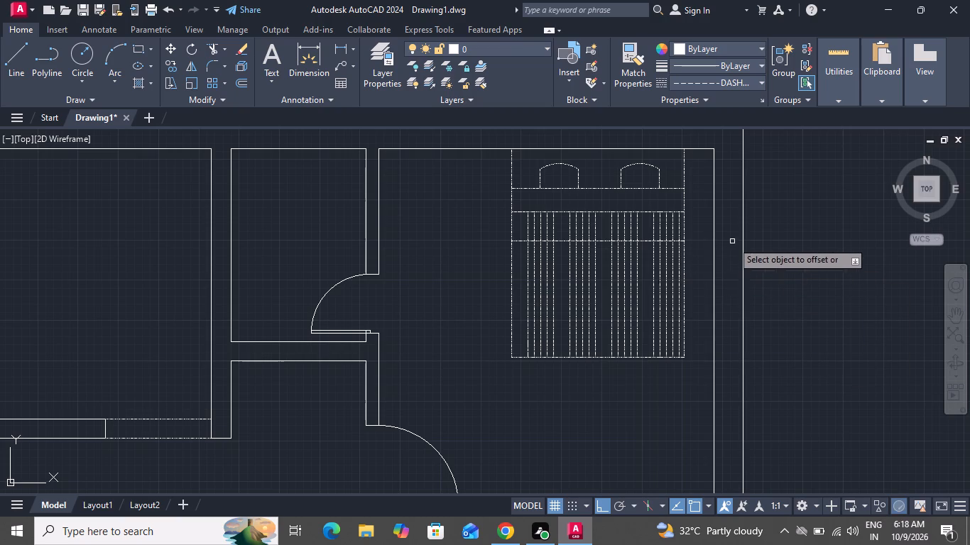
{"action": "scroll", "coordinate": [652, 241], "scroll_direction": "up", "scroll_amount": 1}
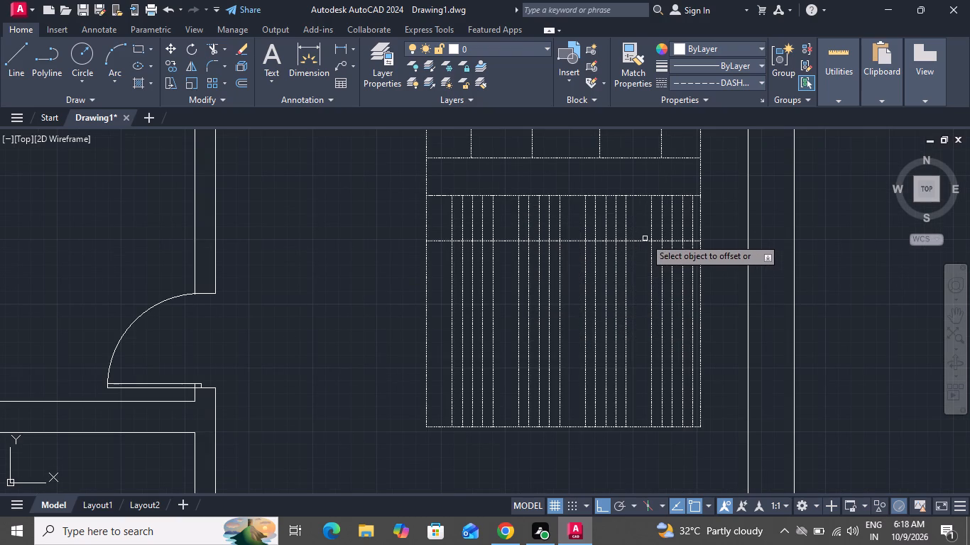
{"action": "left_click", "coordinate": [645, 242]}
{"action": "left_click", "coordinate": [651, 275]}
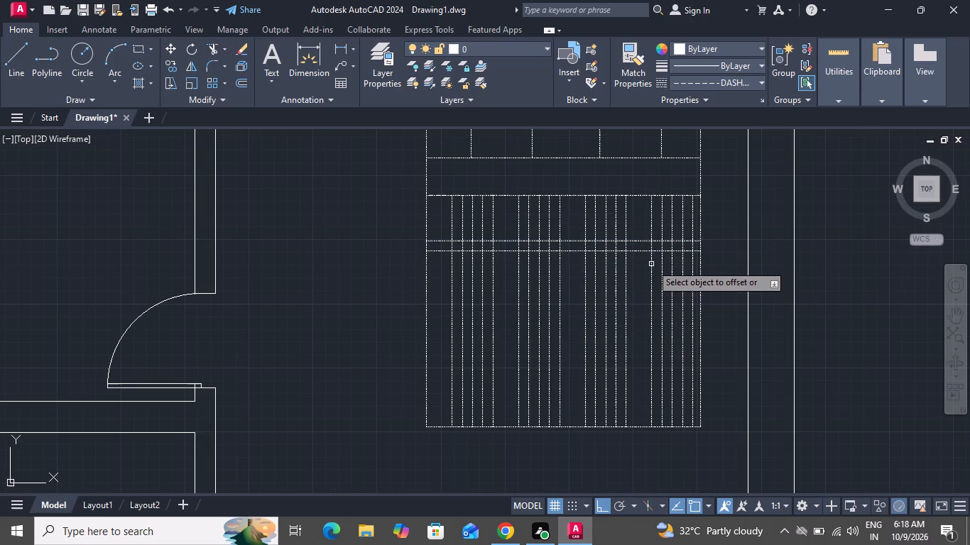
{"action": "left_click", "coordinate": [642, 251]}
{"action": "left_click", "coordinate": [645, 292]}
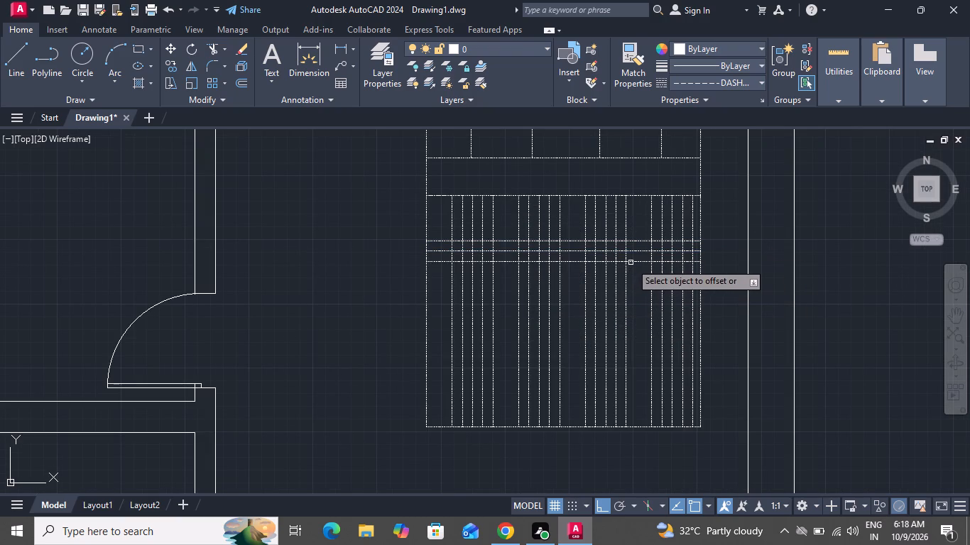
{"action": "left_click", "coordinate": [631, 263]}
{"action": "left_click", "coordinate": [640, 284]}
{"action": "left_click", "coordinate": [646, 273]}
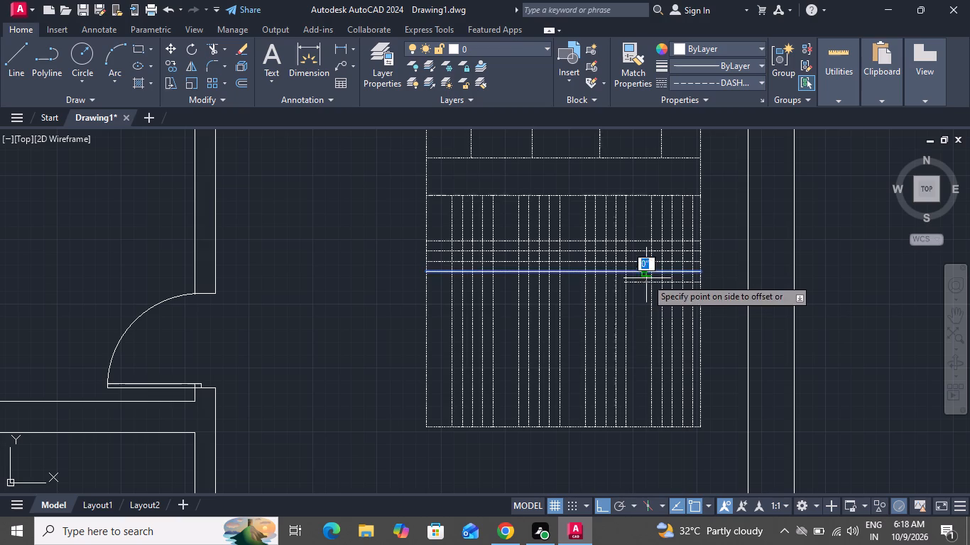
{"action": "left_click", "coordinate": [646, 296]}
{"action": "right_click", "coordinate": [633, 325]}
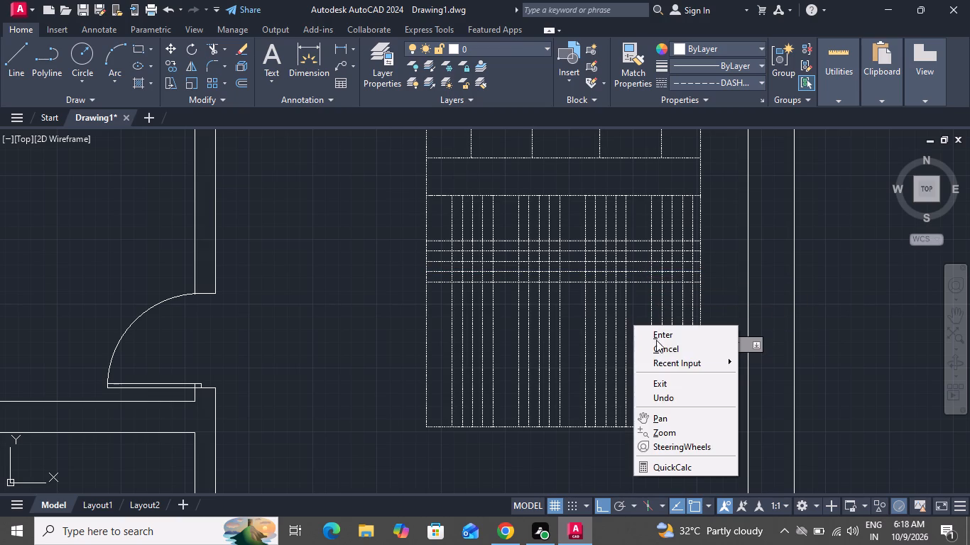
{"action": "left_click", "coordinate": [657, 353]}
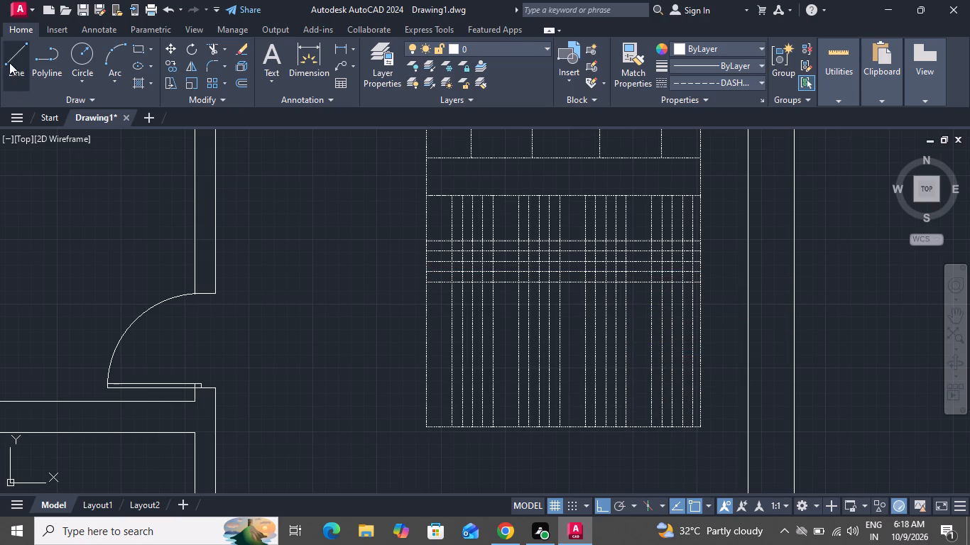
Draw a second horizontal line across the blanket below the first crosswise group, from the bed's left edge to its right edge.
{"action": "left_click", "coordinate": [9, 62]}
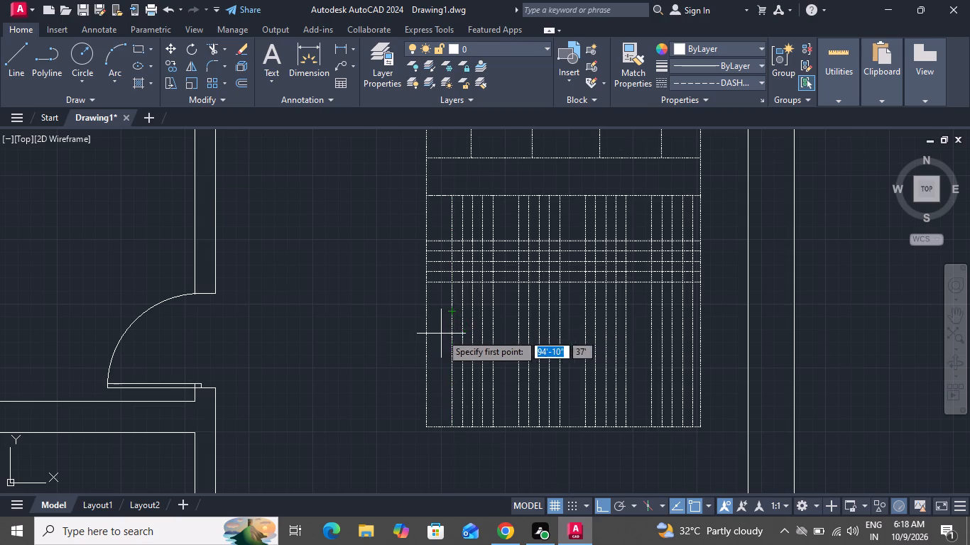
{"action": "left_click", "coordinate": [426, 324]}
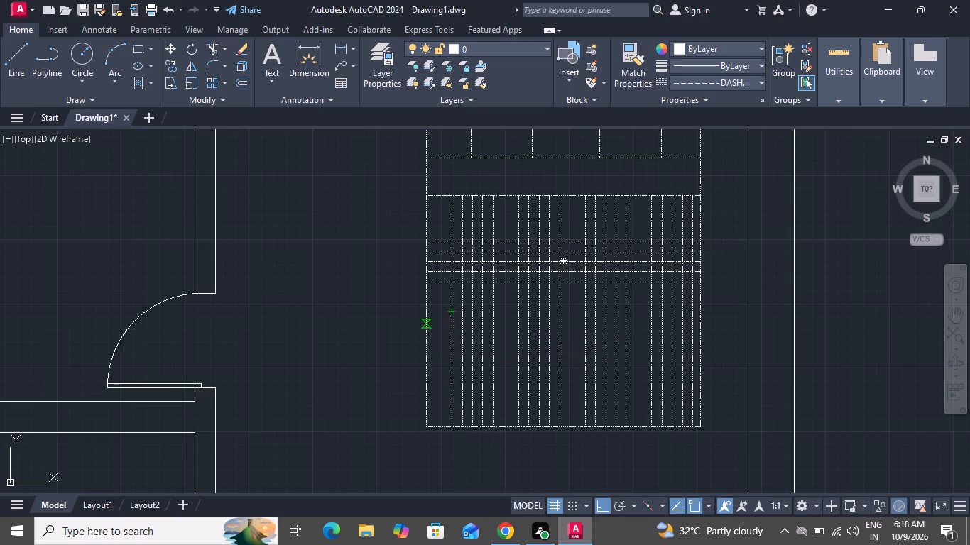
{"action": "left_click", "coordinate": [704, 328]}
{"action": "right_click", "coordinate": [705, 328]}
{"action": "left_click", "coordinate": [733, 349]}
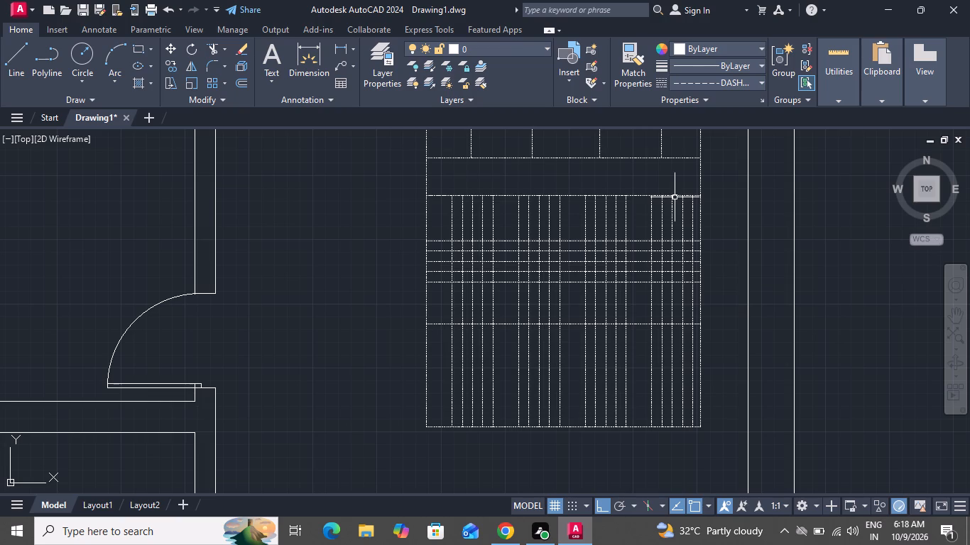
Offset the new horizontal line four times downward at 2" spacing to form the second crosswise stripe group.
{"action": "type", "text": "o"}
{"action": "key", "text": "space"}
{"action": "key", "text": "2"}
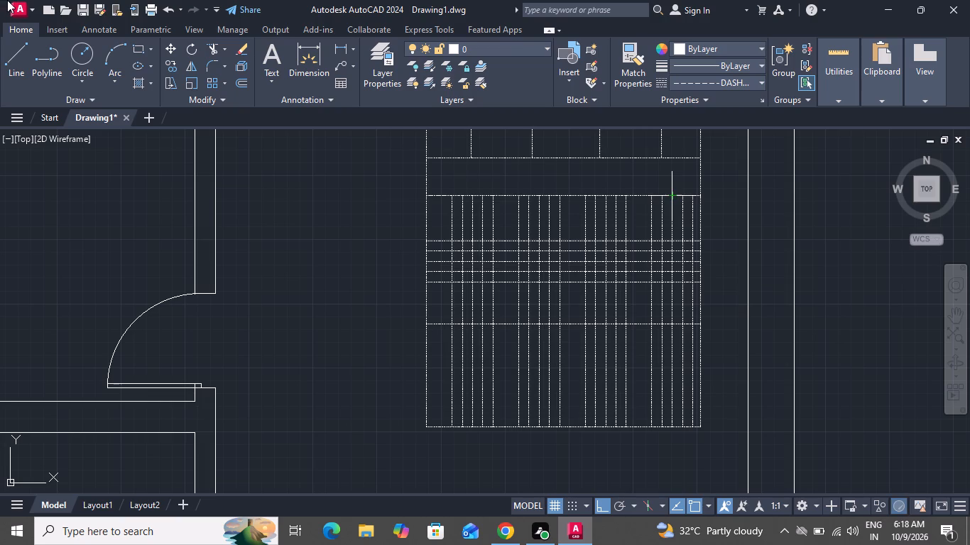
{"action": "key", "text": "shift+quotedbl"}
{"action": "key", "text": "Return"}
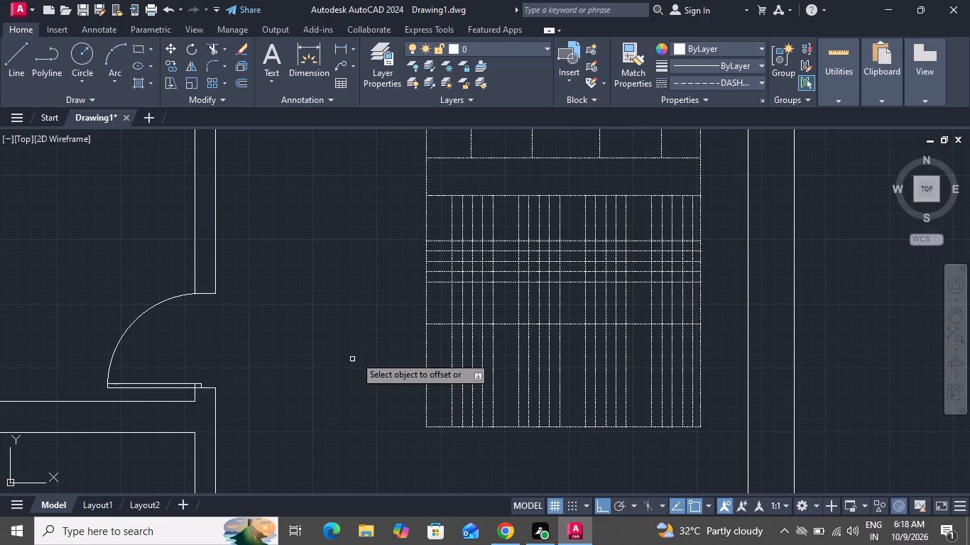
{"action": "left_click", "coordinate": [445, 324]}
{"action": "left_click", "coordinate": [444, 335]}
{"action": "left_click", "coordinate": [445, 331]}
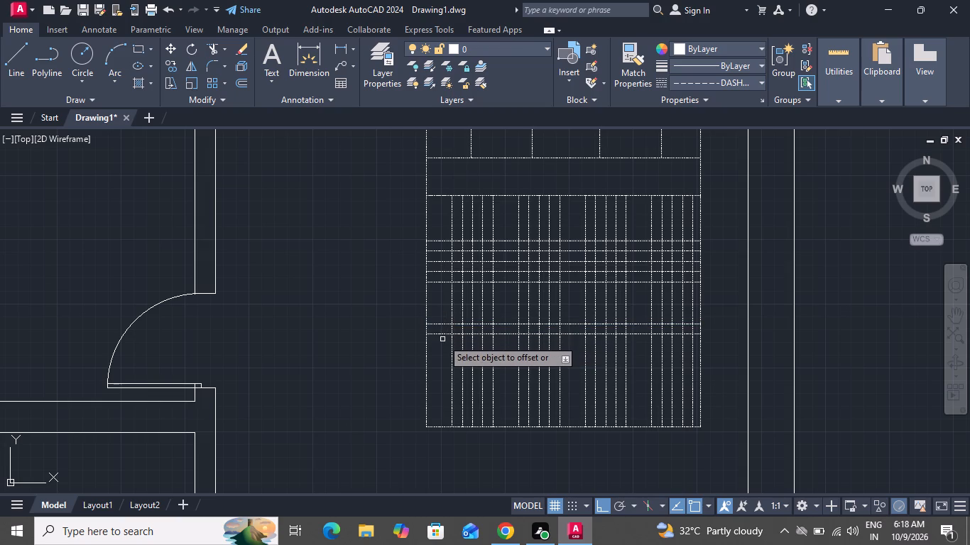
{"action": "left_click", "coordinate": [439, 333]}
{"action": "left_click", "coordinate": [449, 363]}
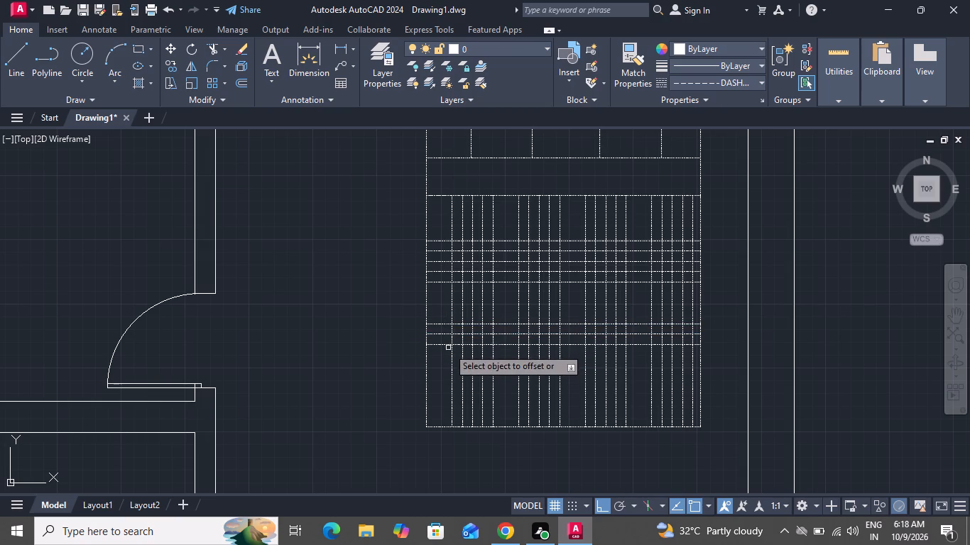
{"action": "left_click", "coordinate": [449, 343]}
{"action": "left_click", "coordinate": [444, 379]}
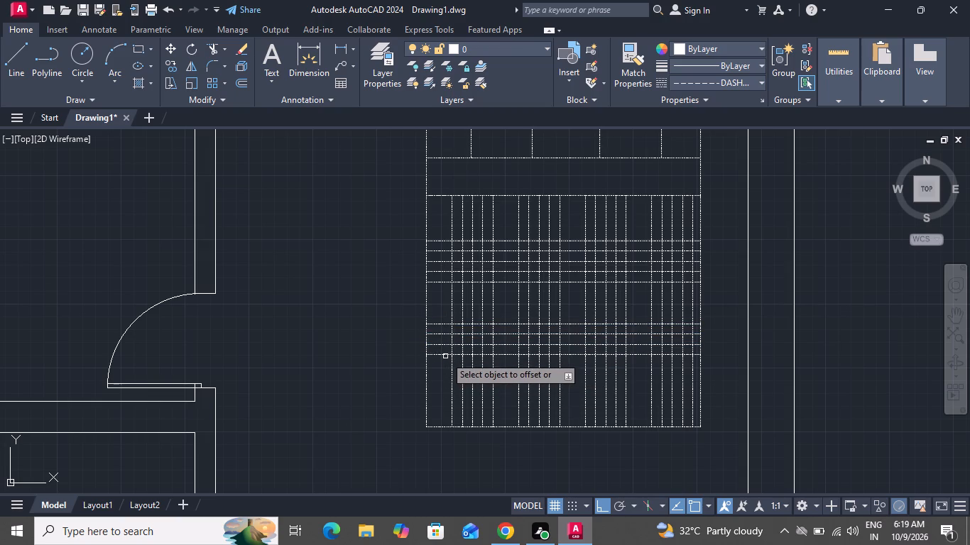
{"action": "left_click", "coordinate": [445, 355]}
{"action": "left_click", "coordinate": [448, 370]}
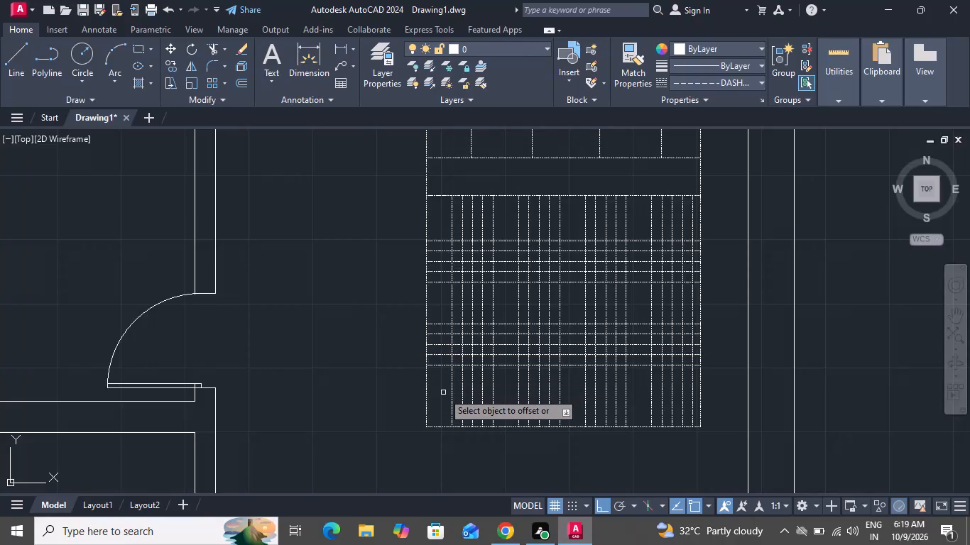
{"action": "right_click", "coordinate": [445, 392]}
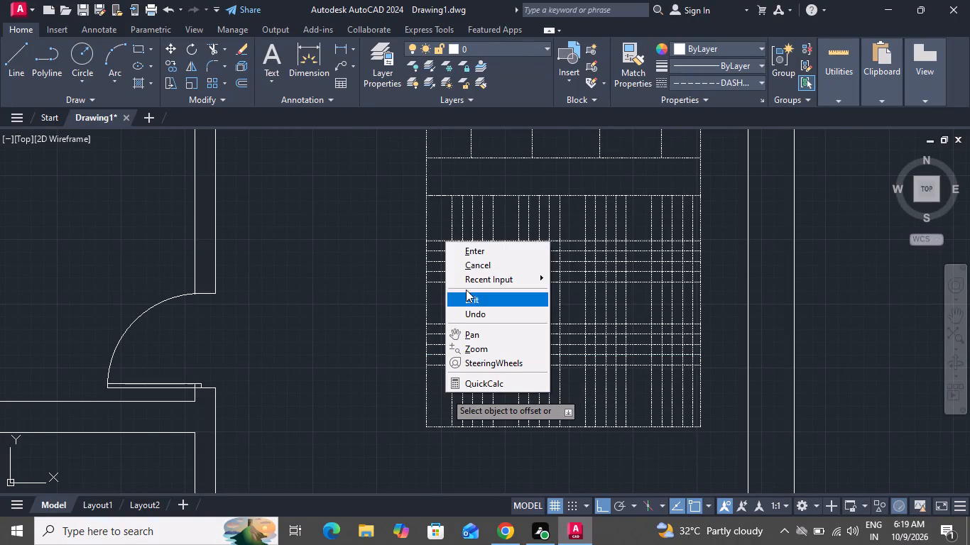
{"action": "left_click", "coordinate": [474, 258]}
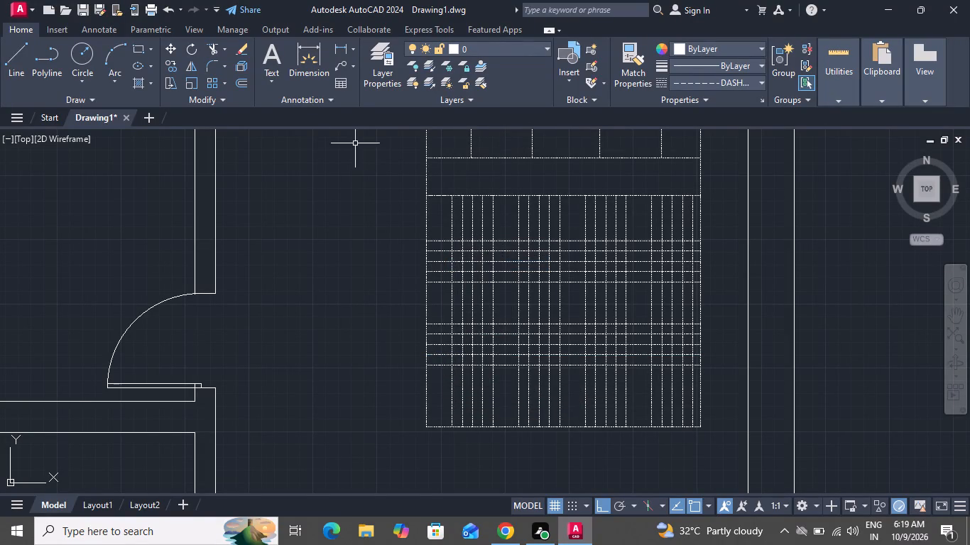
Draw a 2" square over the second-column, second-row cell where the first vertical and first crosswise stripe groups cross.
{"action": "left_click", "coordinate": [134, 43]}
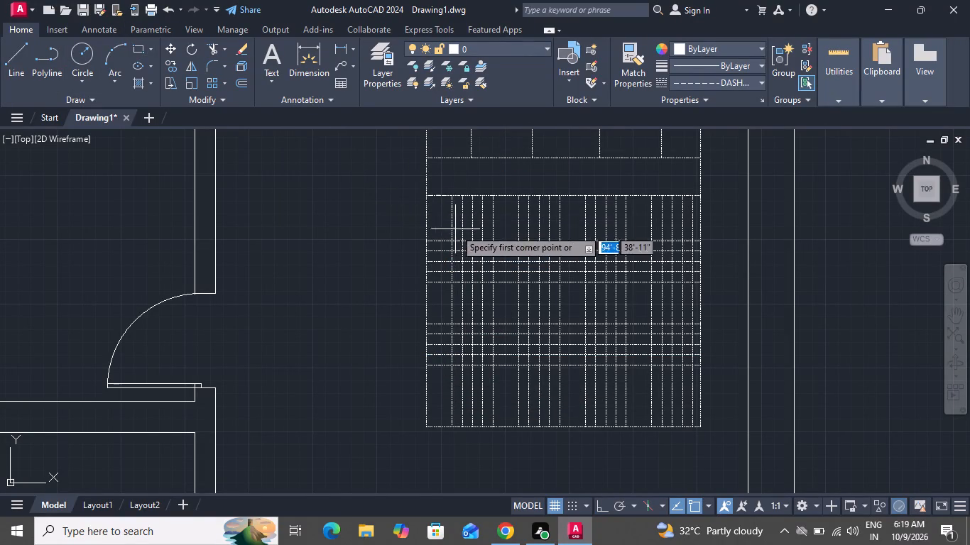
{"action": "scroll", "coordinate": [477, 258], "scroll_direction": "up", "scroll_amount": 3}
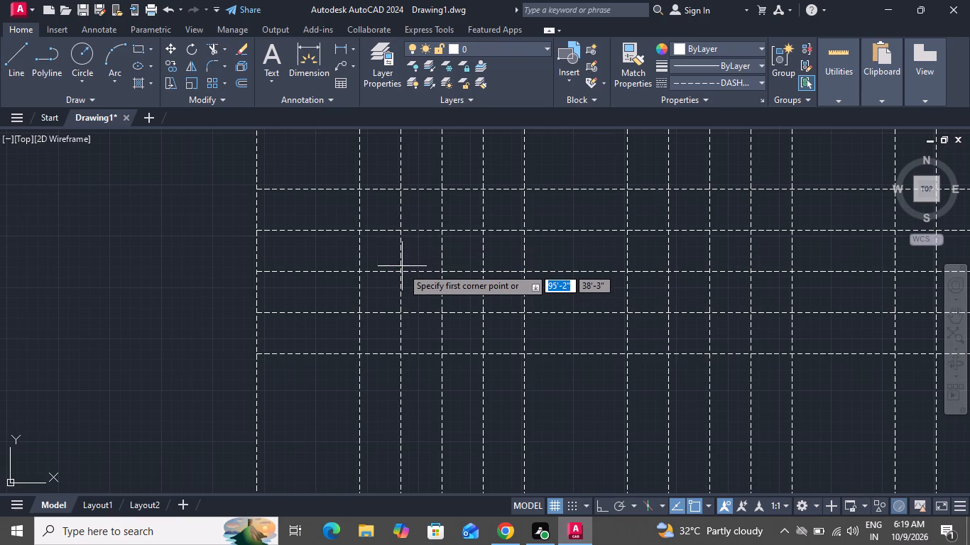
{"action": "left_click", "coordinate": [399, 228]}
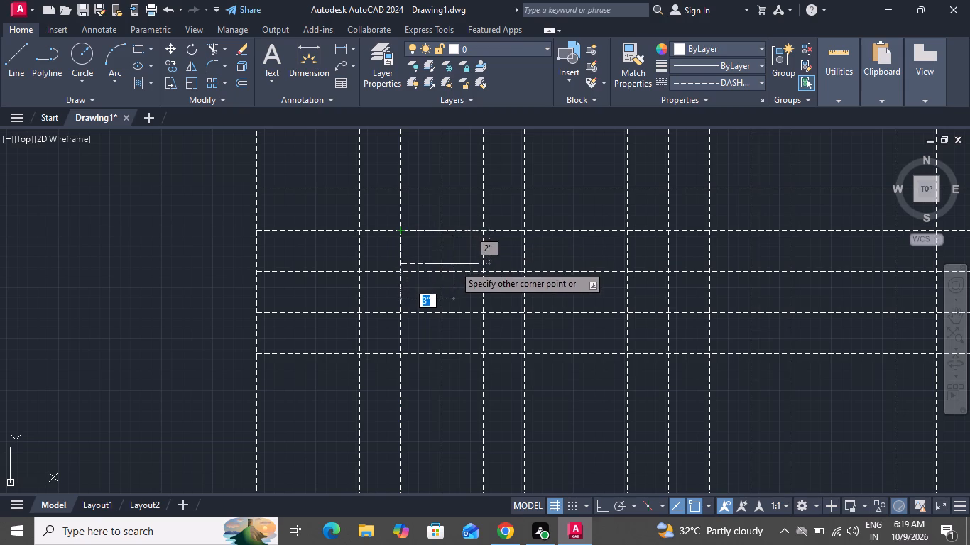
{"action": "left_click", "coordinate": [439, 270]}
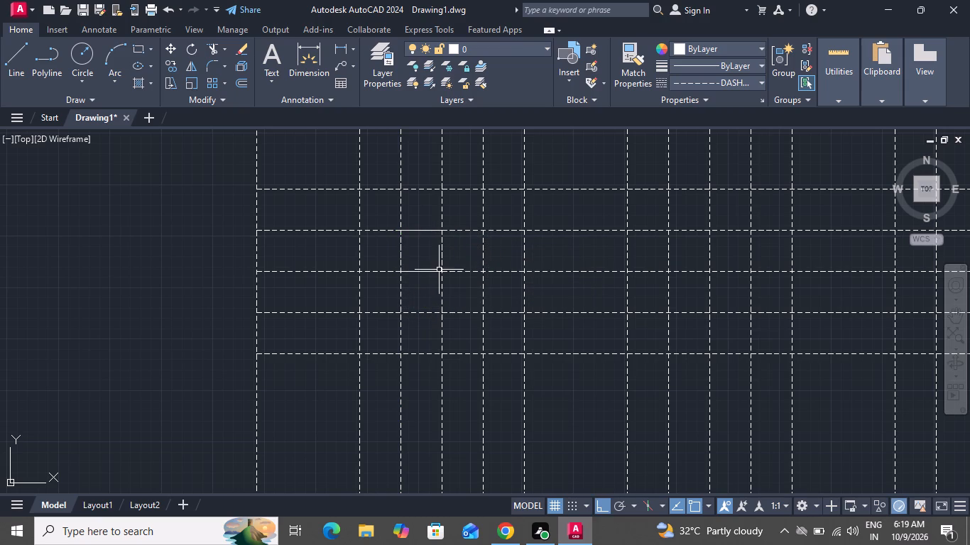
Fill the small square with a SOLID hatch.
{"action": "left_click", "coordinate": [140, 82]}
{"action": "left_click", "coordinate": [135, 50]}
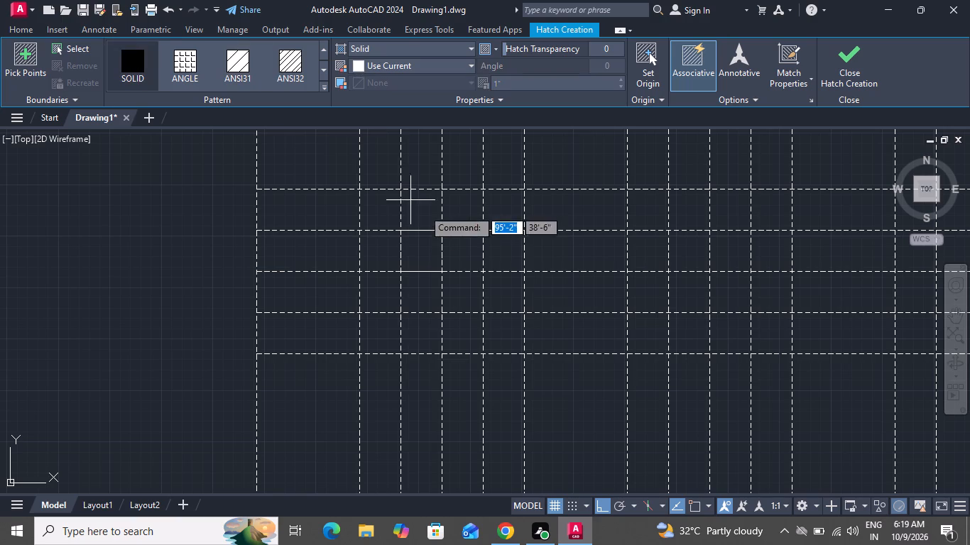
{"action": "left_click", "coordinate": [427, 251]}
{"action": "scroll", "coordinate": [436, 342], "scroll_direction": "down", "scroll_amount": 3}
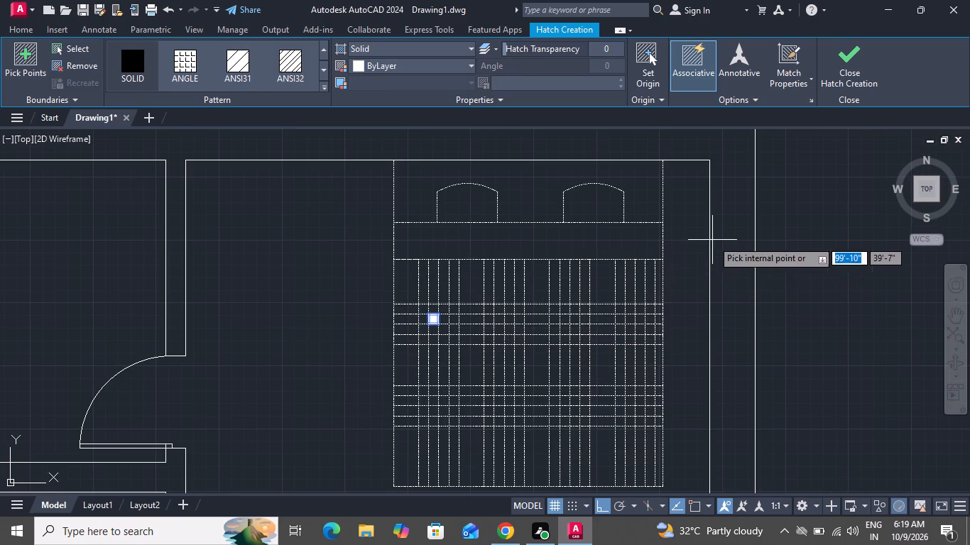
{"action": "right_click", "coordinate": [677, 273]}
{"action": "left_click", "coordinate": [689, 299]}
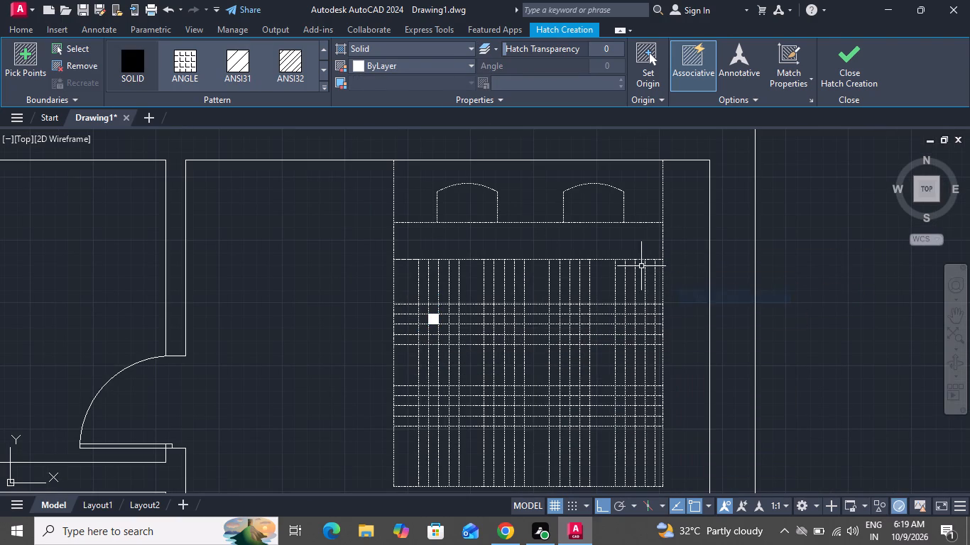
Copy the solid-filled 2" square from its centre along the same row onto the second, third and fourth vertical stripe groups.
{"action": "scroll", "coordinate": [432, 324], "scroll_direction": "up", "scroll_amount": 4}
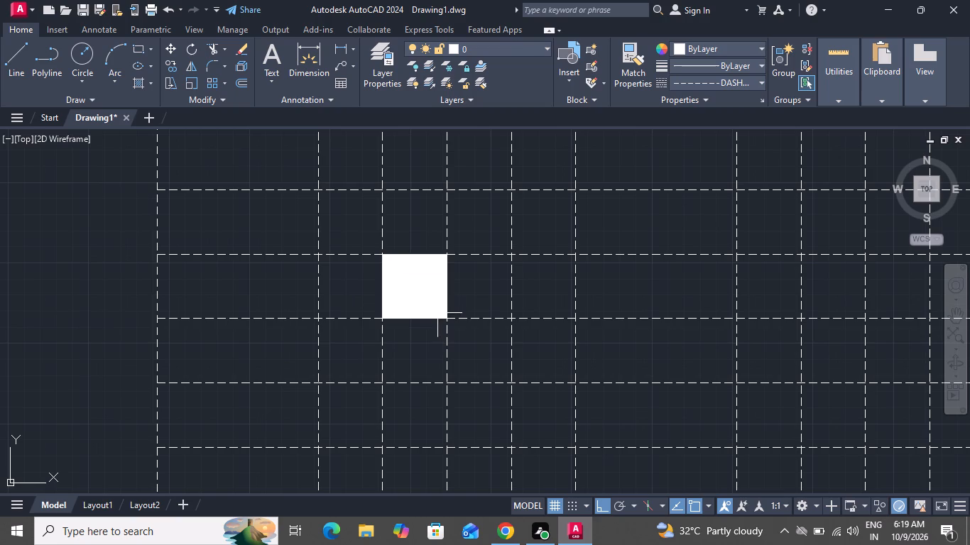
{"action": "left_click", "coordinate": [437, 298]}
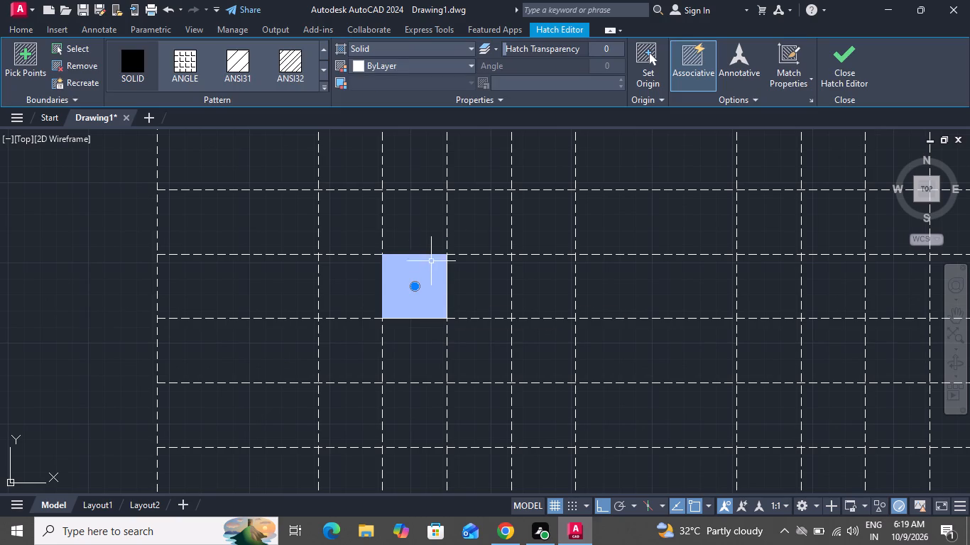
{"action": "left_click", "coordinate": [432, 256]}
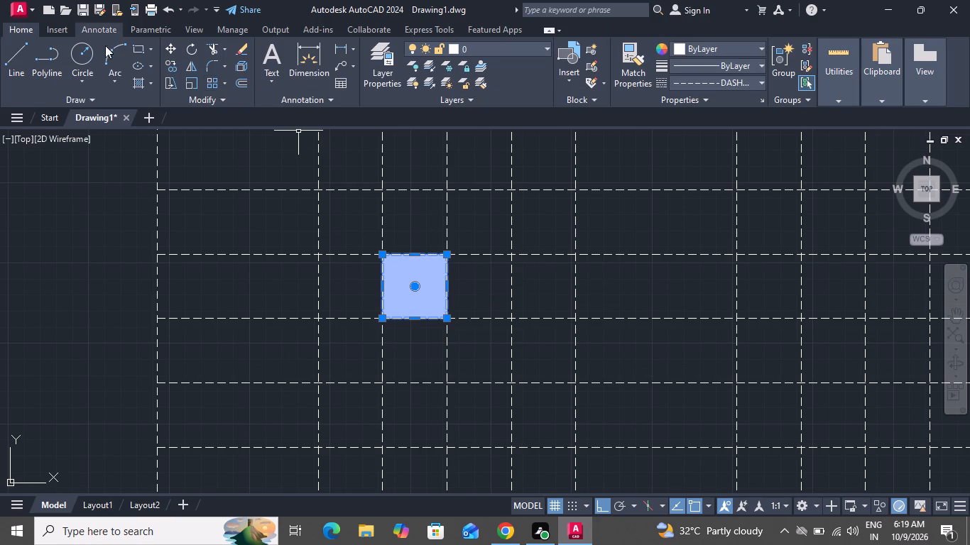
{"action": "left_click", "coordinate": [165, 62]}
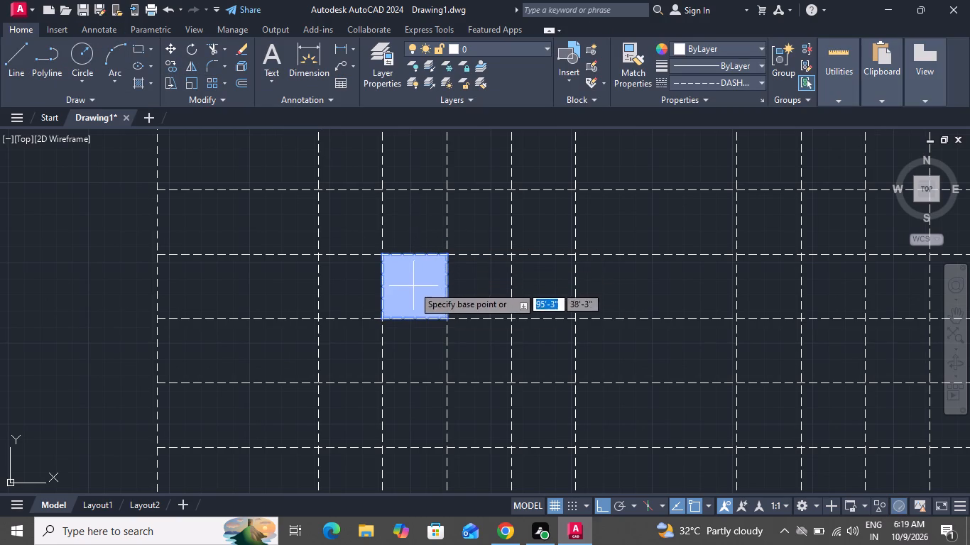
{"action": "left_click", "coordinate": [413, 286]}
{"action": "scroll", "coordinate": [535, 297], "scroll_direction": "down", "scroll_amount": 2}
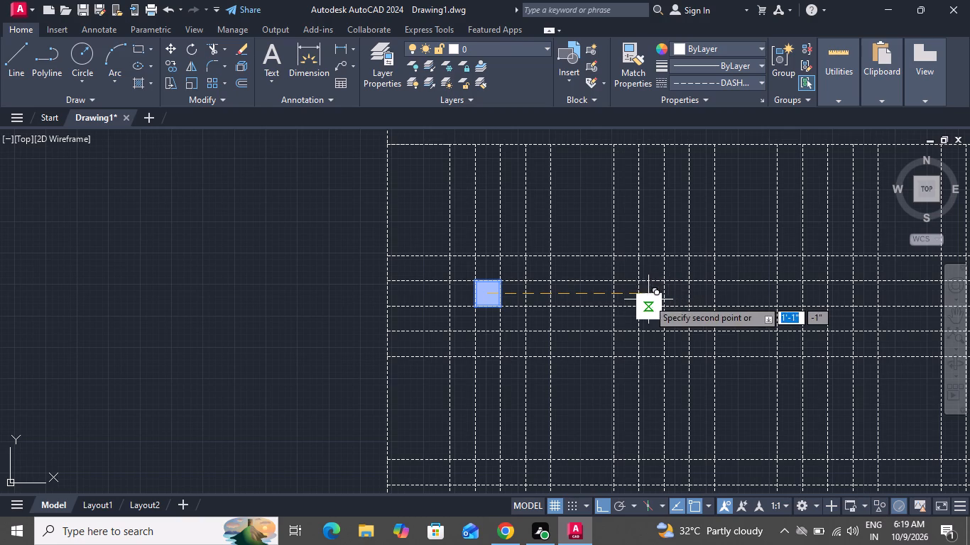
{"action": "left_click", "coordinate": [653, 299]}
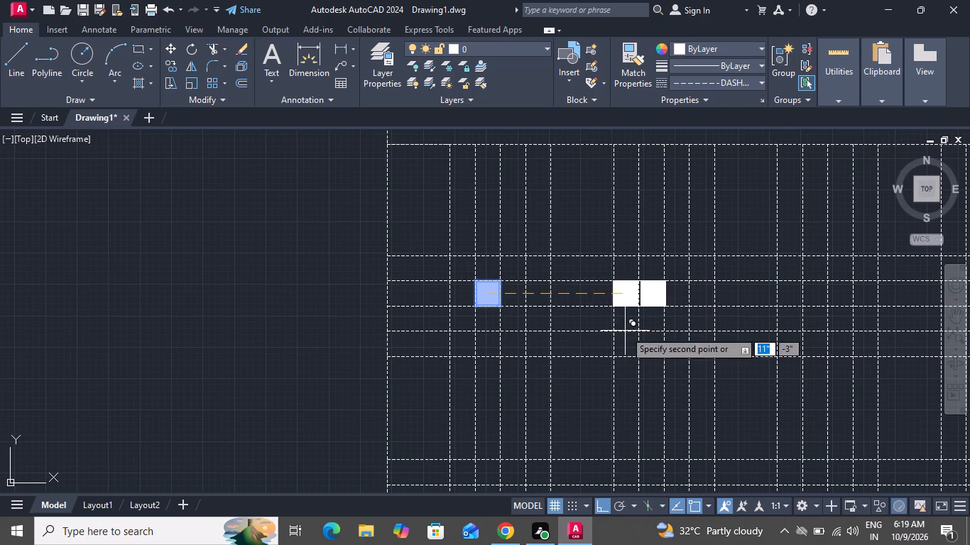
{"action": "scroll", "coordinate": [620, 341], "scroll_direction": "down", "scroll_amount": 2}
{"action": "scroll", "coordinate": [714, 325], "scroll_direction": "up", "scroll_amount": 2}
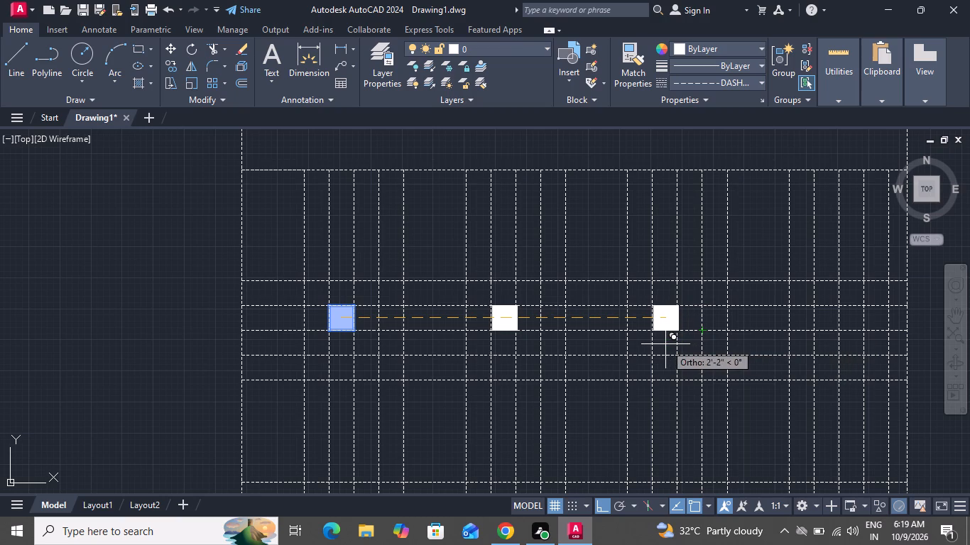
{"action": "left_click", "coordinate": [665, 344]}
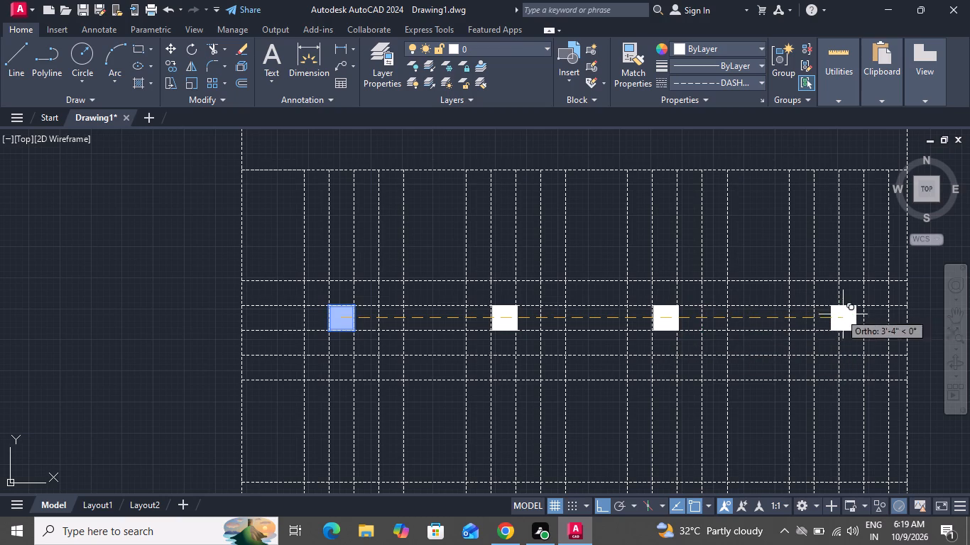
{"action": "left_click", "coordinate": [854, 319]}
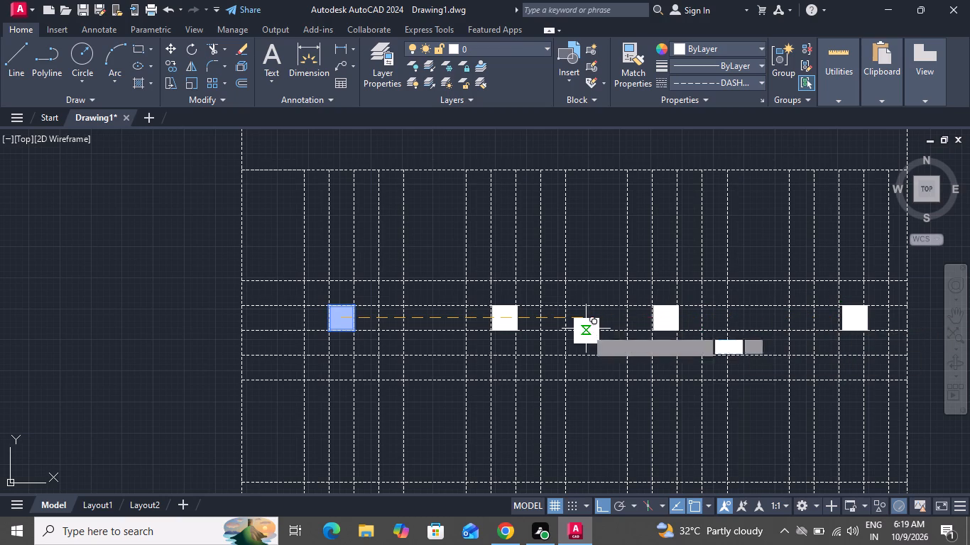
With Ortho off, place four more copies of the filled square where the second crosswise stripe group crosses the four vertical groups.
{"action": "scroll", "coordinate": [586, 325], "scroll_direction": "up", "scroll_amount": 1}
{"action": "scroll", "coordinate": [589, 315], "scroll_direction": "down", "scroll_amount": 1}
{"action": "scroll", "coordinate": [593, 255], "scroll_direction": "down", "scroll_amount": 4}
{"action": "scroll", "coordinate": [630, 306], "scroll_direction": "up", "scroll_amount": 2}
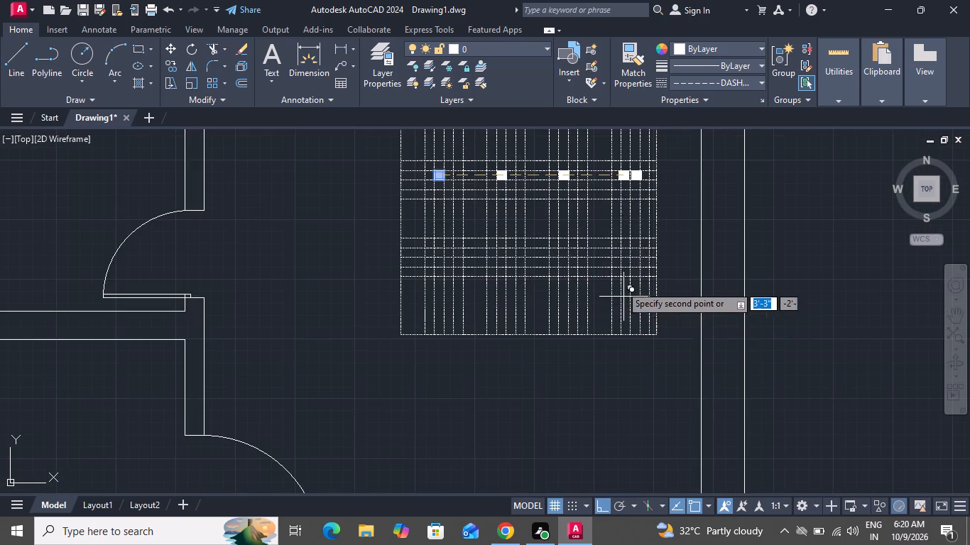
{"action": "scroll", "coordinate": [619, 266], "scroll_direction": "up", "scroll_amount": 2}
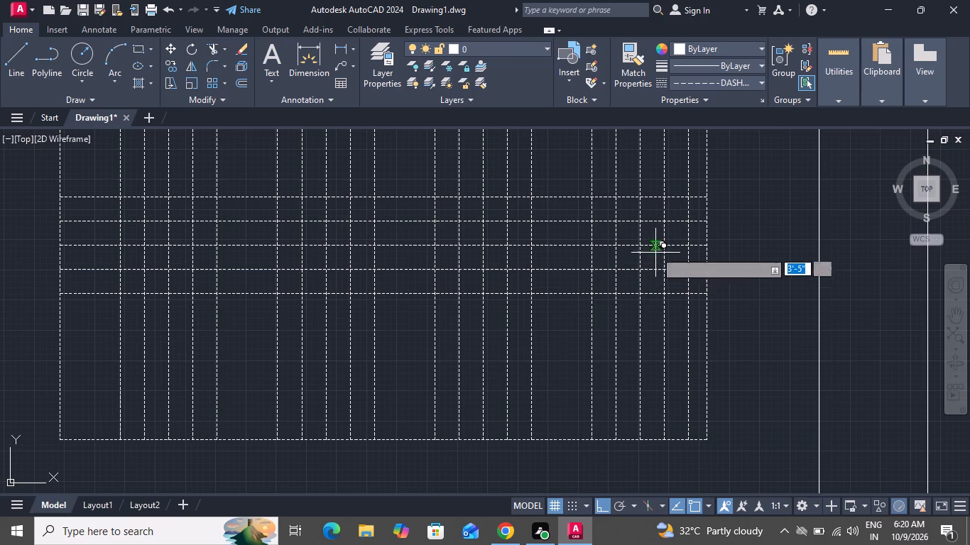
{"action": "scroll", "coordinate": [632, 323], "scroll_direction": "down", "scroll_amount": 1}
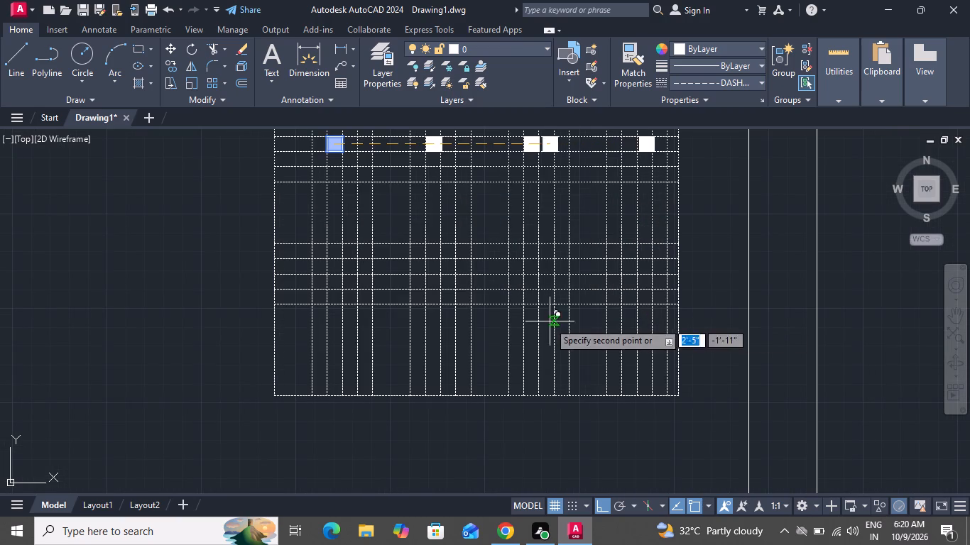
{"action": "left_click", "coordinate": [599, 503]}
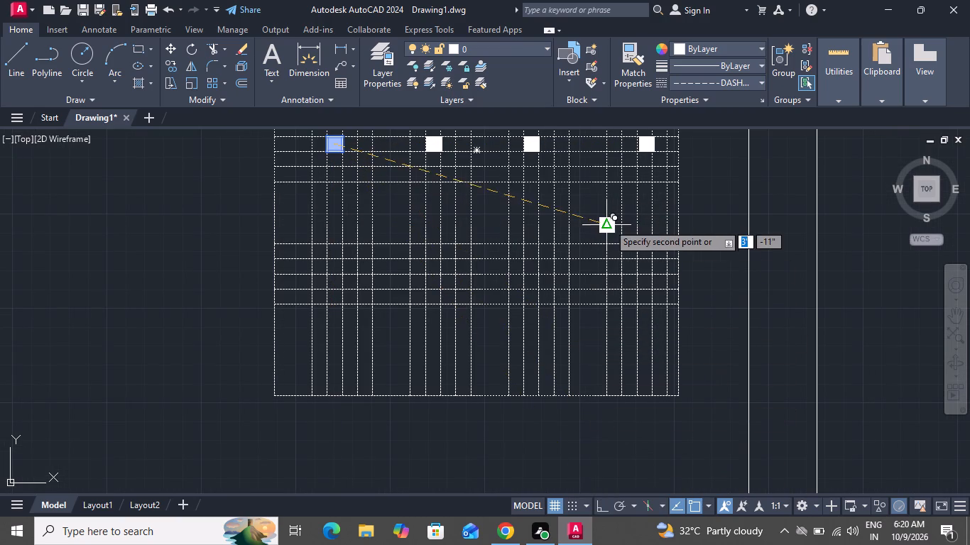
{"action": "scroll", "coordinate": [639, 233], "scroll_direction": "up", "scroll_amount": 1}
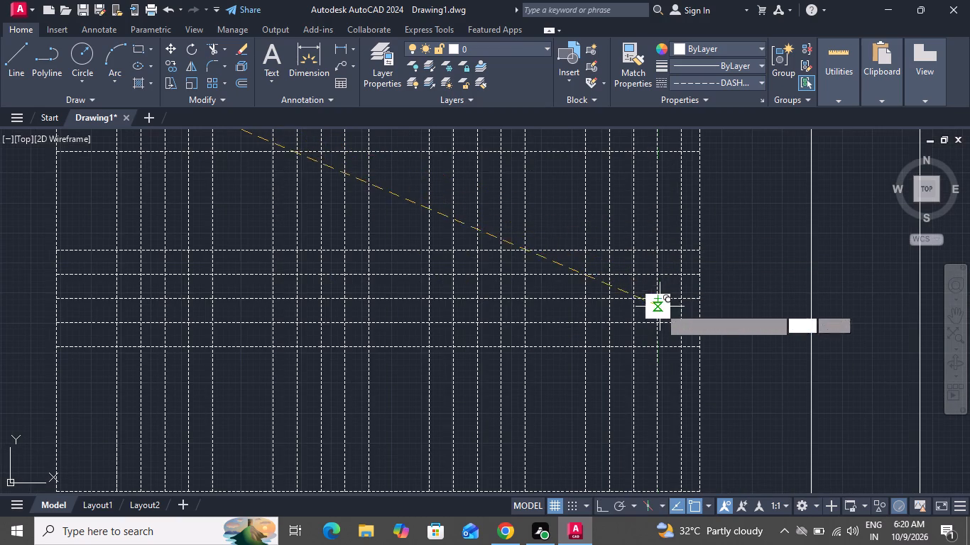
{"action": "left_click", "coordinate": [621, 286]}
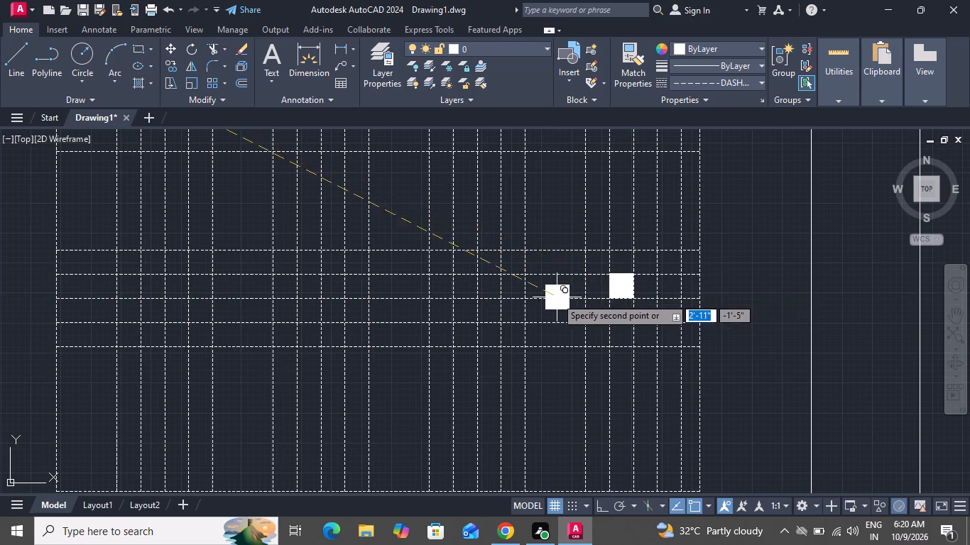
{"action": "left_click", "coordinate": [477, 288]}
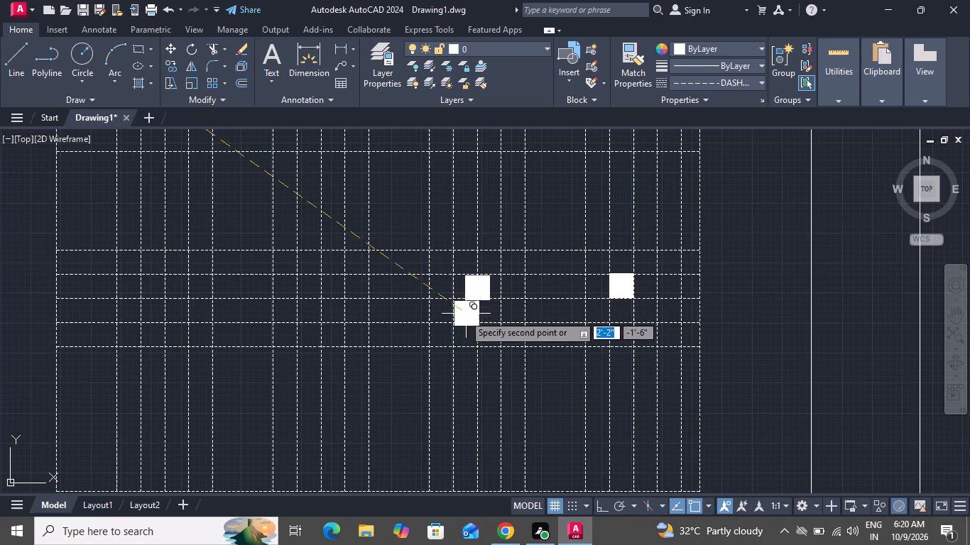
{"action": "left_click", "coordinate": [324, 300]}
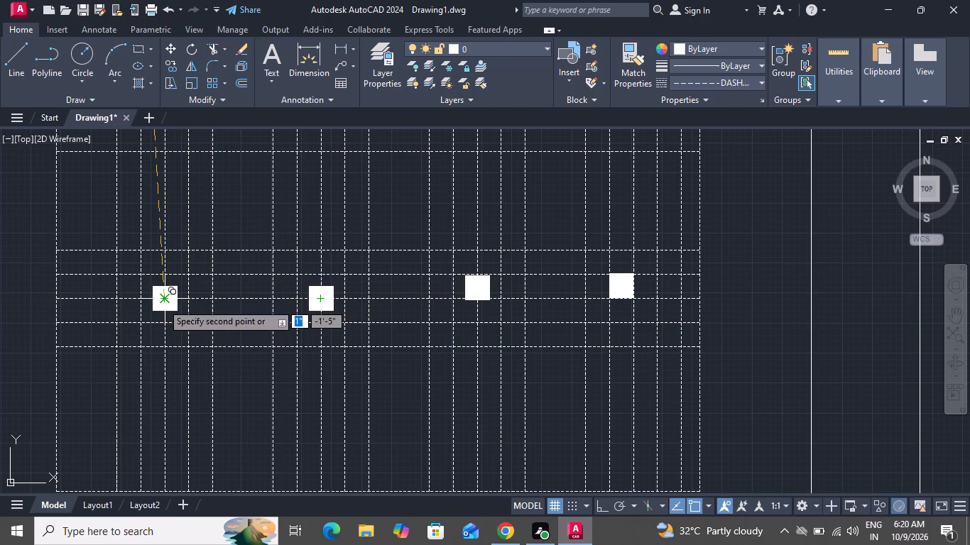
{"action": "left_click", "coordinate": [162, 303]}
{"action": "scroll", "coordinate": [303, 287], "scroll_direction": "down", "scroll_amount": 1}
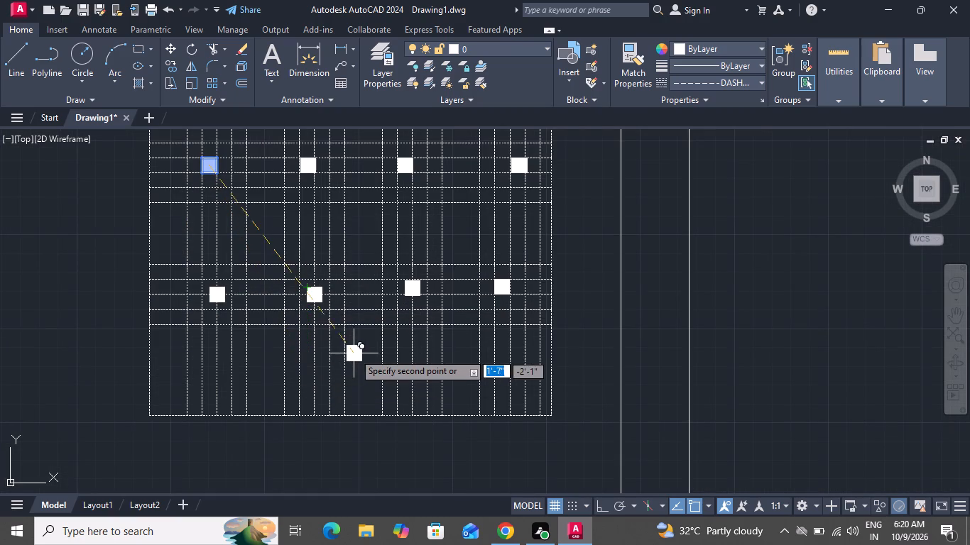
{"action": "right_click", "coordinate": [348, 362]}
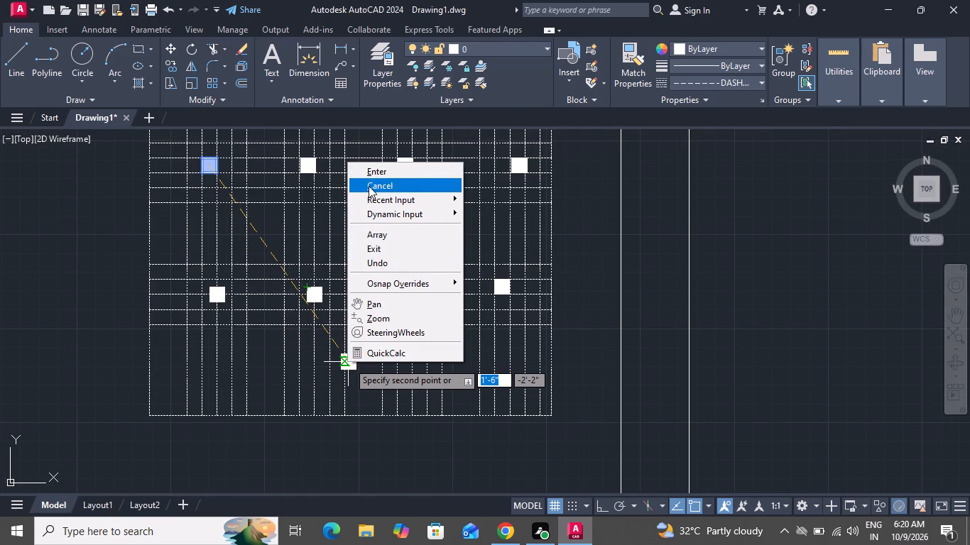
{"action": "left_click", "coordinate": [369, 185]}
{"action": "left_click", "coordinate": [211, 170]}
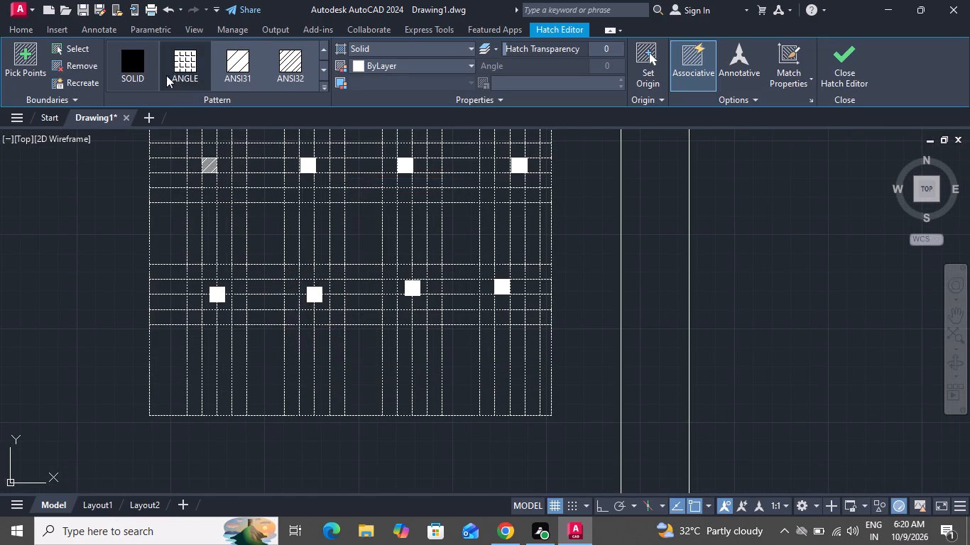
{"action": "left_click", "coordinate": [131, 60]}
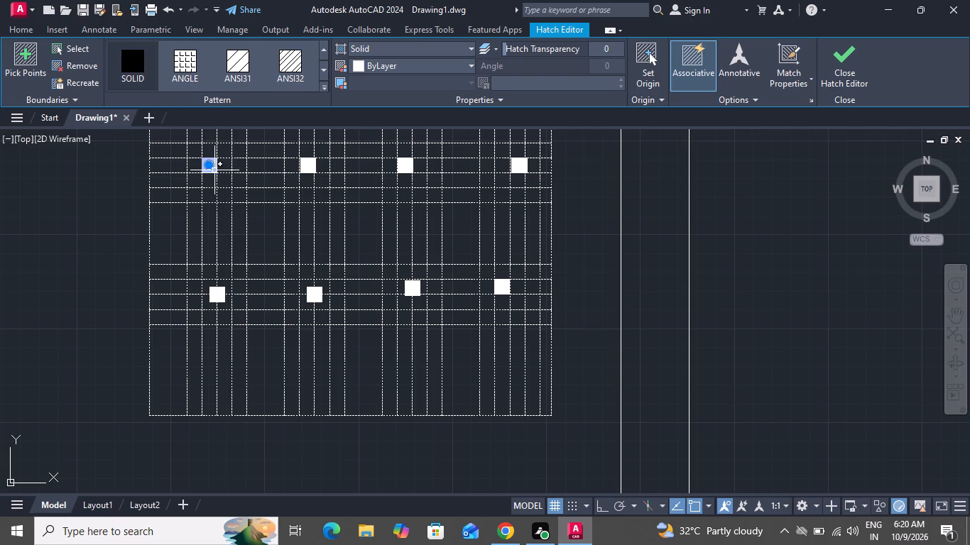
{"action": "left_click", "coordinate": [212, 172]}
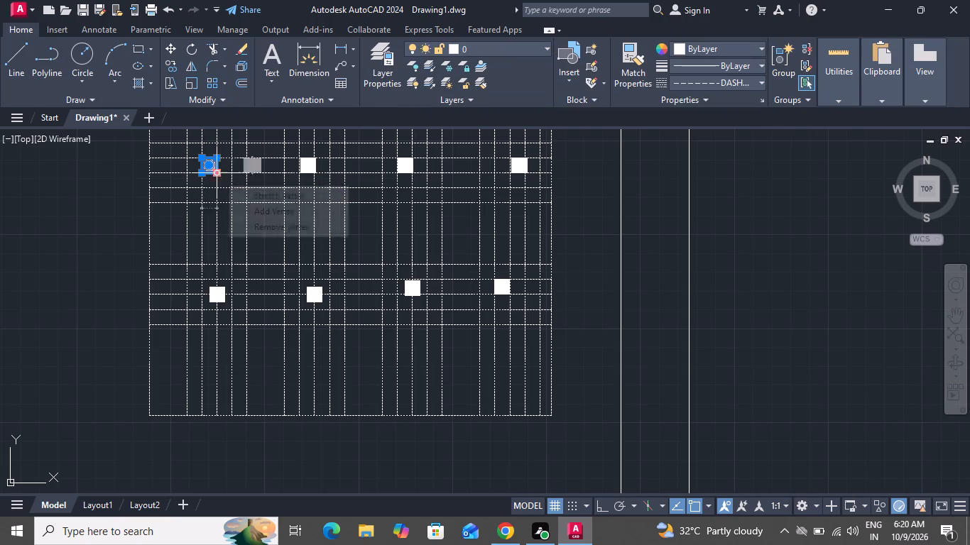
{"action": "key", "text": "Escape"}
Delete the solid hatch fills from the first three squares in the first crosswise stripe group, keeping their outlines.
{"action": "scroll", "coordinate": [239, 179], "scroll_direction": "down", "scroll_amount": 1}
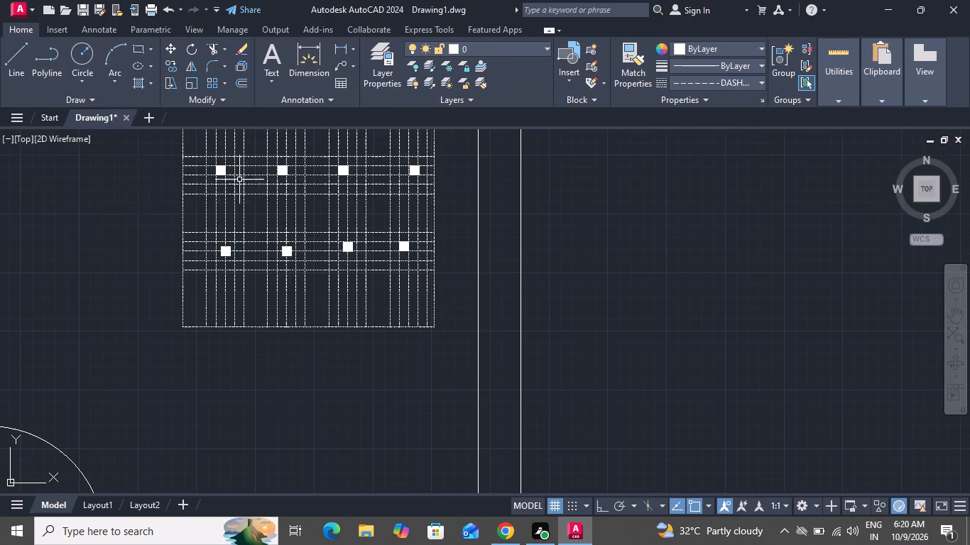
{"action": "scroll", "coordinate": [276, 291], "scroll_direction": "up", "scroll_amount": 1}
{"action": "scroll", "coordinate": [277, 290], "scroll_direction": "down", "scroll_amount": 2}
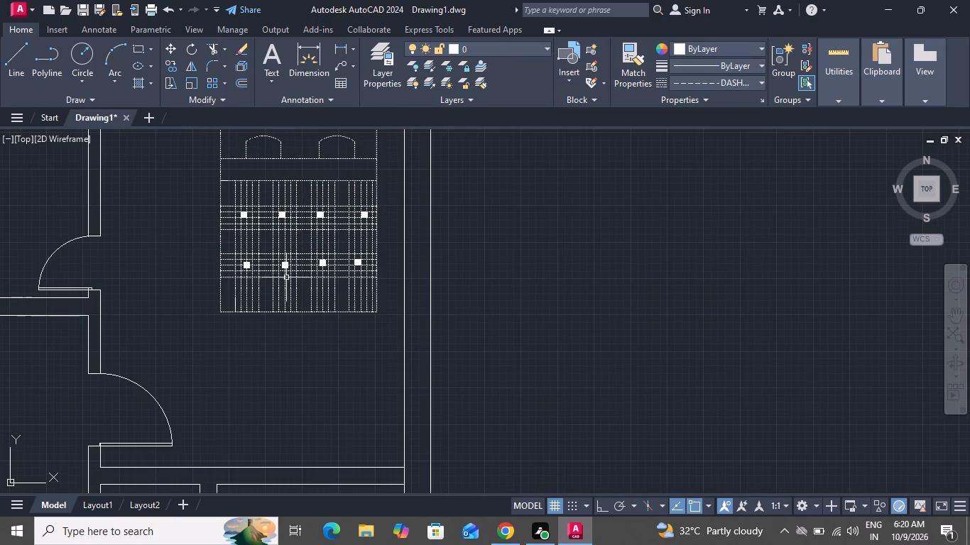
{"action": "scroll", "coordinate": [230, 230], "scroll_direction": "up", "scroll_amount": 3}
{"action": "scroll", "coordinate": [287, 168], "scroll_direction": "up", "scroll_amount": 2}
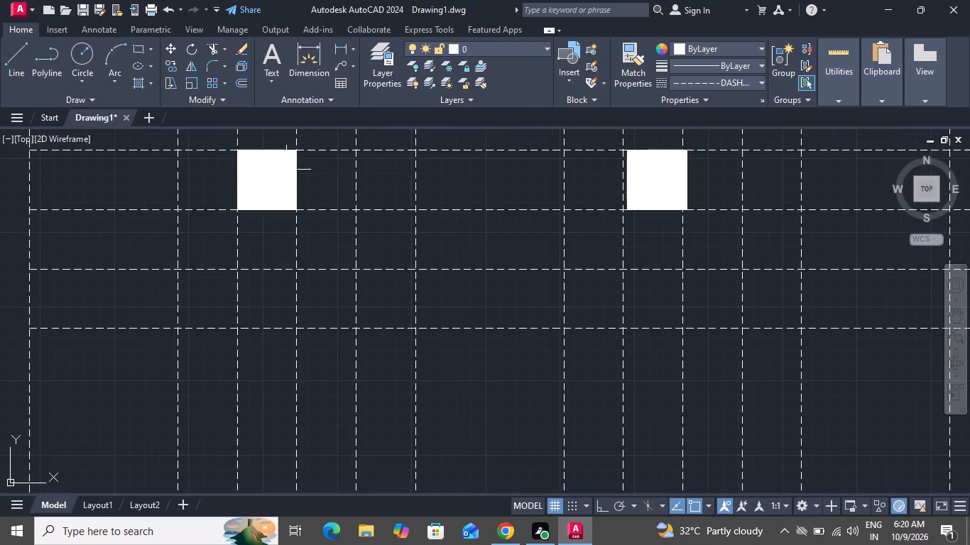
{"action": "left_click", "coordinate": [284, 172]}
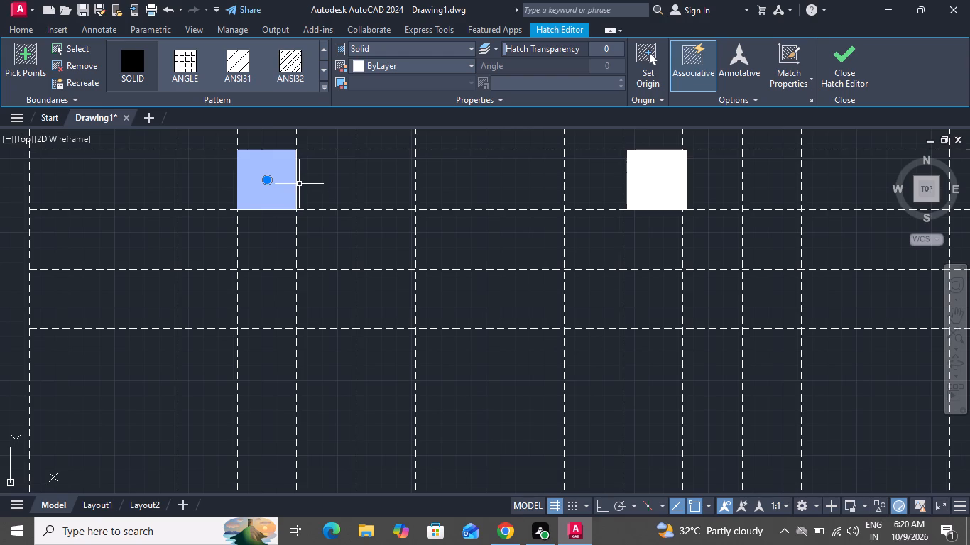
{"action": "key", "text": "Delete"}
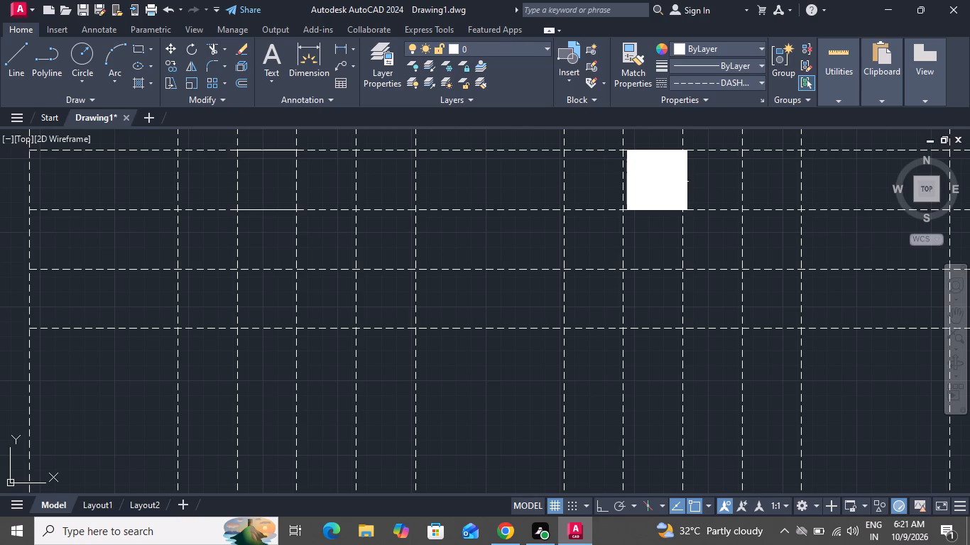
{"action": "left_click", "coordinate": [663, 181]}
{"action": "key", "text": "Delete"}
{"action": "scroll", "coordinate": [635, 266], "scroll_direction": "down", "scroll_amount": 2}
{"action": "scroll", "coordinate": [625, 273], "scroll_direction": "up", "scroll_amount": 1}
{"action": "scroll", "coordinate": [621, 279], "scroll_direction": "down", "scroll_amount": 1}
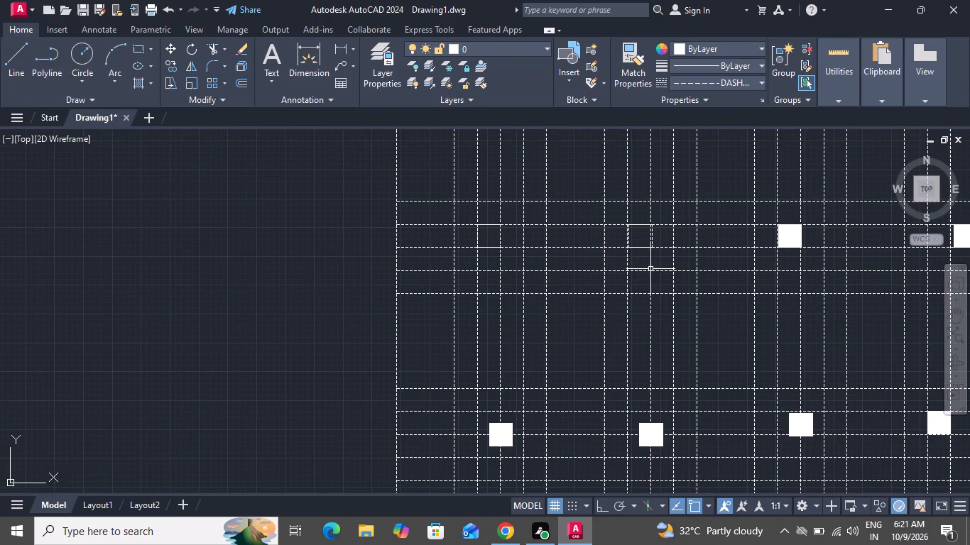
{"action": "left_click", "coordinate": [790, 240]}
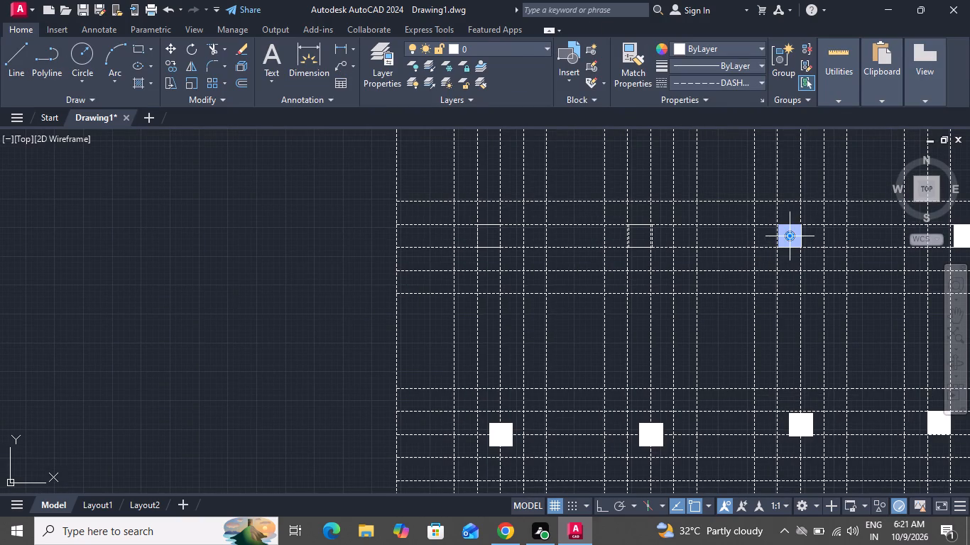
{"action": "key", "text": "Delete"}
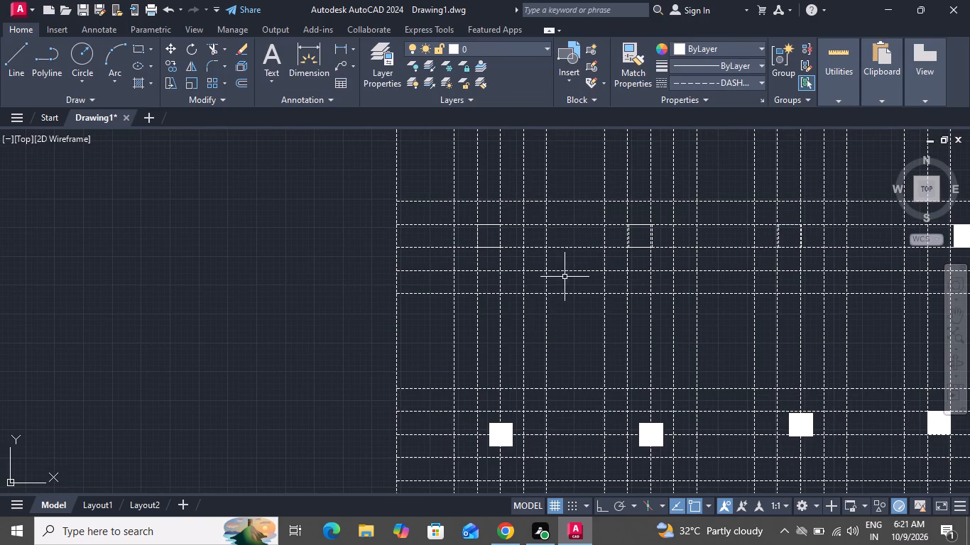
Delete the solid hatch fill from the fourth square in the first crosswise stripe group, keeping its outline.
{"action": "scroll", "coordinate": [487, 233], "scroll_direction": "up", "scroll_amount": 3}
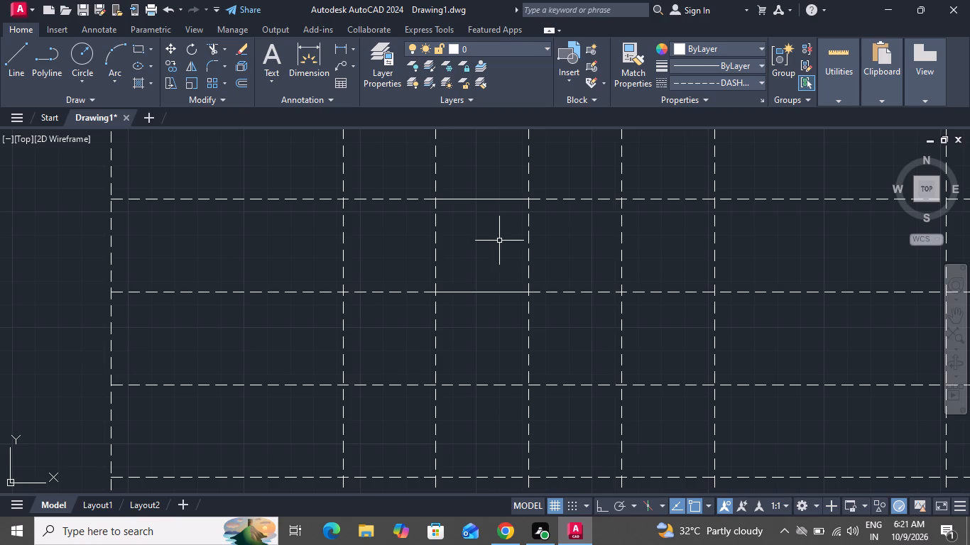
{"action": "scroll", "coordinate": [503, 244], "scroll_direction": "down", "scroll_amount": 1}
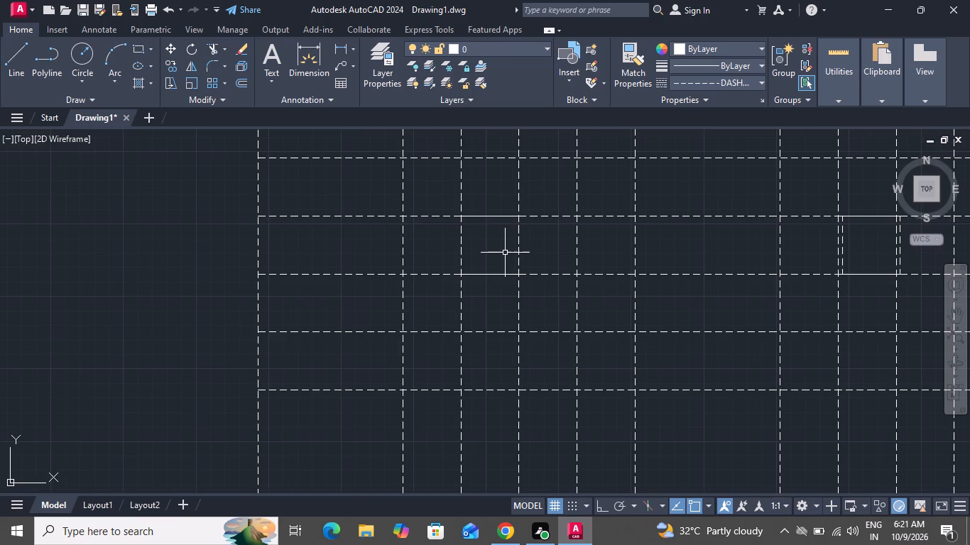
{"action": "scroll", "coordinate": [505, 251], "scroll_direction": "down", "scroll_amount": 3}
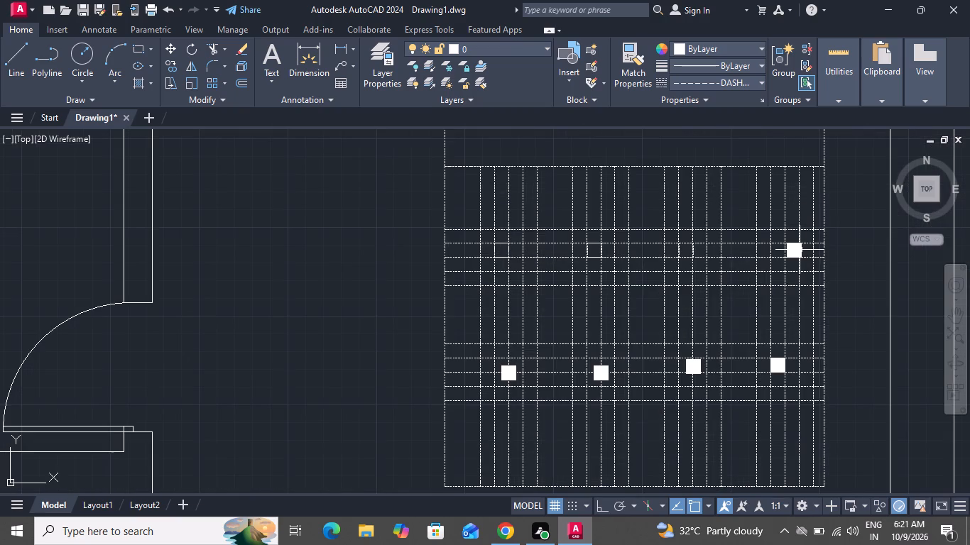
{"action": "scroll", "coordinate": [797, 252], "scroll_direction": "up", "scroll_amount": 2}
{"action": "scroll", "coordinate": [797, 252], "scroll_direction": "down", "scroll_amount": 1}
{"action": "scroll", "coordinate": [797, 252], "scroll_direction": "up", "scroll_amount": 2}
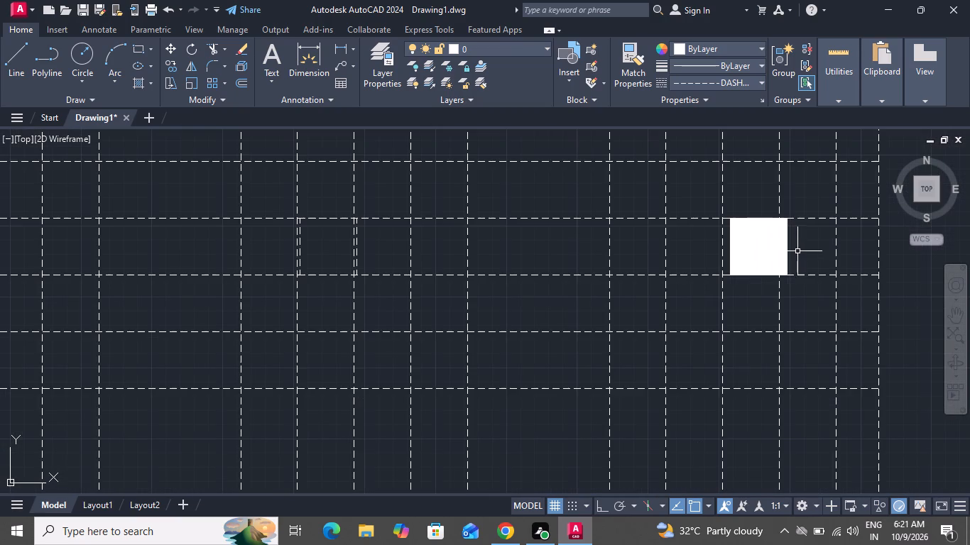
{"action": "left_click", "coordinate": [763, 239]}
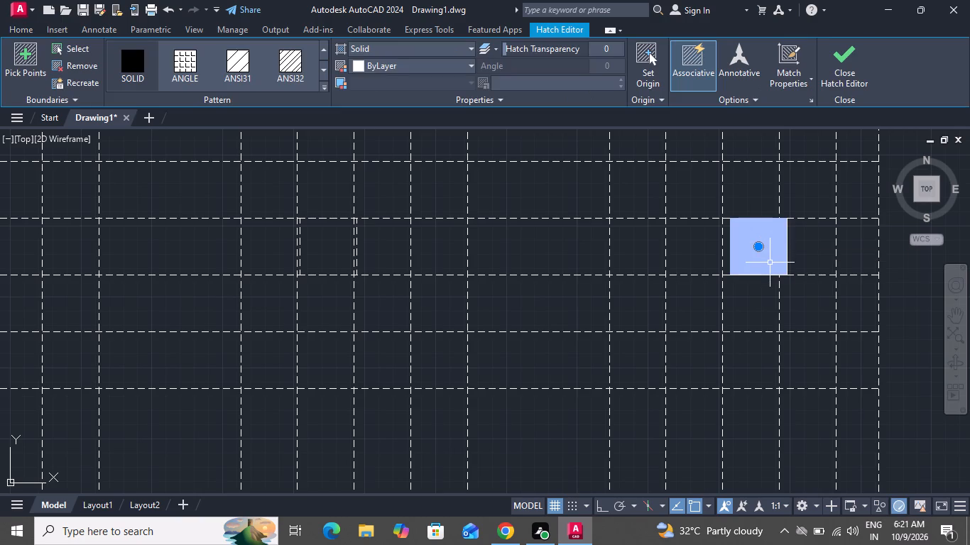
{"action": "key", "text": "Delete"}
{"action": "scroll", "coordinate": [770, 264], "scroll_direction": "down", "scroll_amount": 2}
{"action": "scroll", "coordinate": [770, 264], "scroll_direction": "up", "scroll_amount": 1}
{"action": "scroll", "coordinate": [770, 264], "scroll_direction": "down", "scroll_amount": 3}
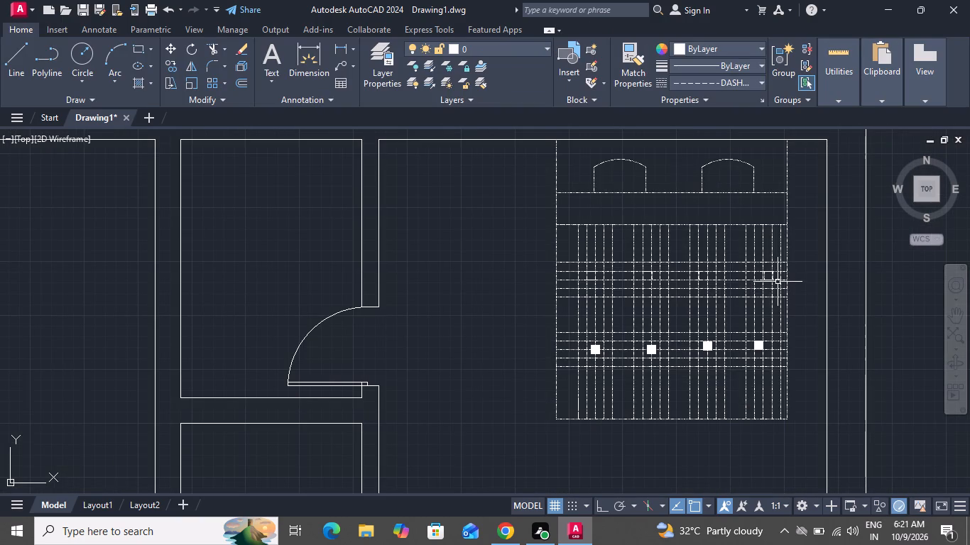
Undo the deletions of the solid hatch fills in the first crosswise stripe group.
{"action": "key", "text": "ctrl+z"}
{"action": "key", "text": "ctrl+z"}
{"action": "key", "text": "ctrl+z"}
{"action": "key", "text": "ctrl+z"}
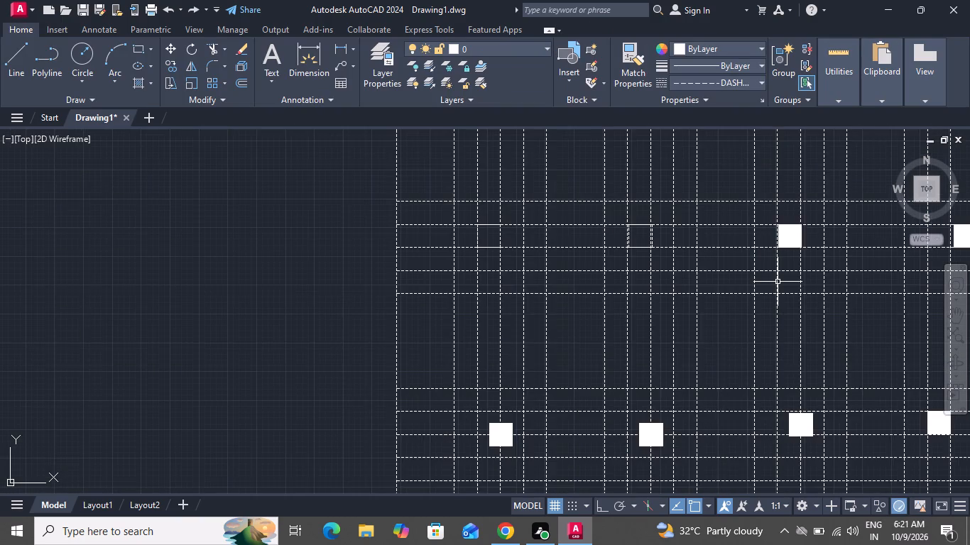
{"action": "key", "text": "ctrl+z"}
{"action": "key", "text": "ctrl+z"}
{"action": "key", "text": "ctrl+z"}
{"action": "scroll", "coordinate": [778, 282], "scroll_direction": "up", "scroll_amount": 1}
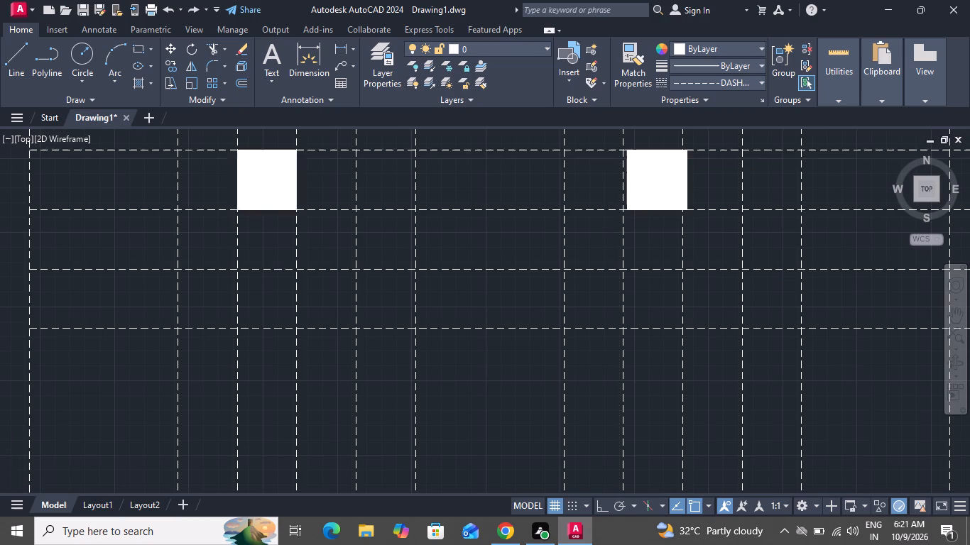
{"action": "scroll", "coordinate": [777, 299], "scroll_direction": "down", "scroll_amount": 1}
{"action": "scroll", "coordinate": [774, 316], "scroll_direction": "up", "scroll_amount": 1}
{"action": "scroll", "coordinate": [724, 338], "scroll_direction": "down", "scroll_amount": 3}
{"action": "scroll", "coordinate": [714, 357], "scroll_direction": "up", "scroll_amount": 1}
{"action": "scroll", "coordinate": [698, 369], "scroll_direction": "down", "scroll_amount": 3}
{"action": "scroll", "coordinate": [642, 356], "scroll_direction": "up", "scroll_amount": 1}
{"action": "scroll", "coordinate": [604, 327], "scroll_direction": "down", "scroll_amount": 2}
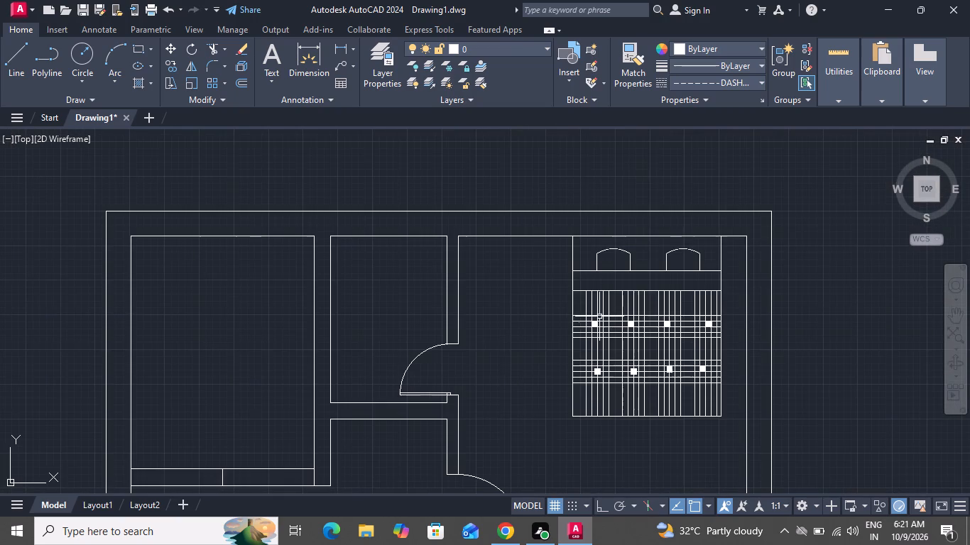
Change the colour of the whole bed, including pillows, blanket stripes and filled squares, to 254,204,102.
{"action": "left_click", "coordinate": [731, 251]}
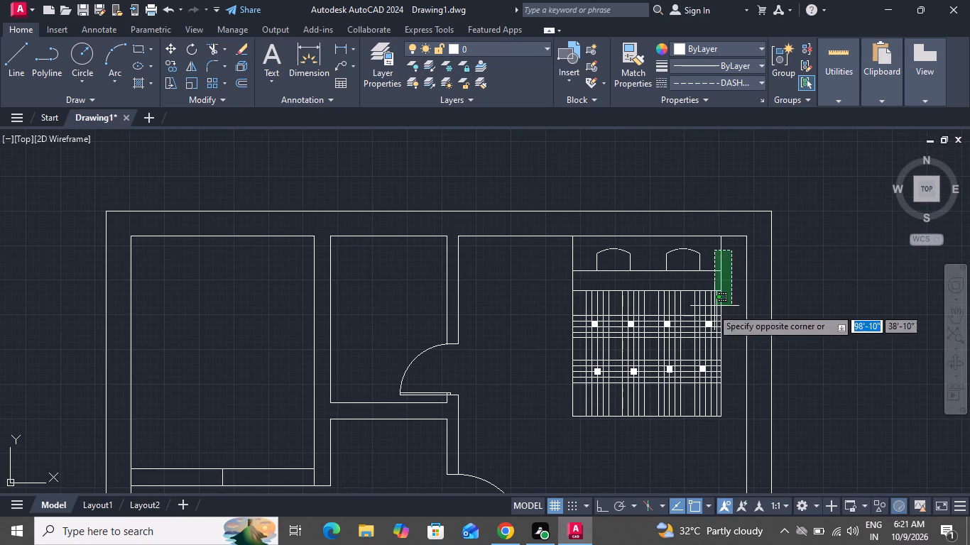
{"action": "left_click", "coordinate": [565, 432]}
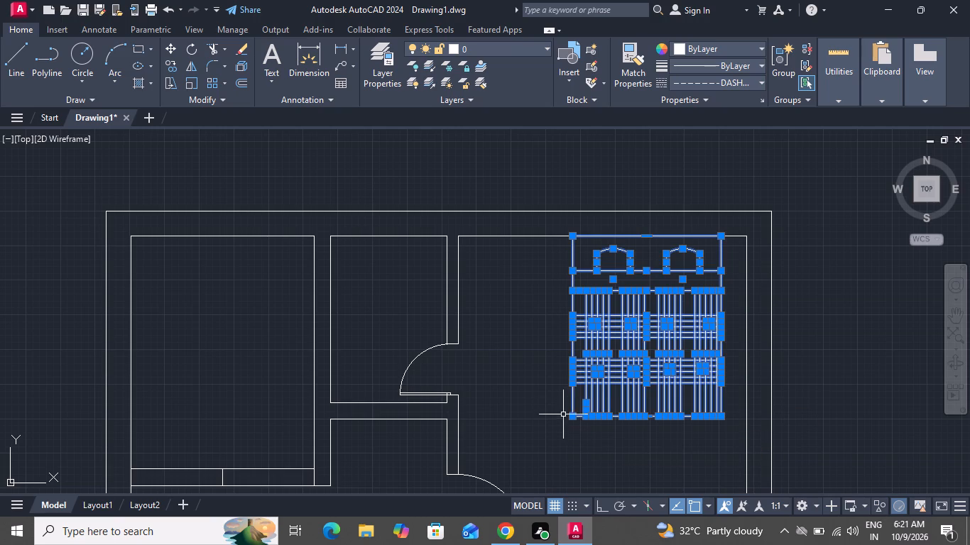
{"action": "left_click", "coordinate": [687, 48]}
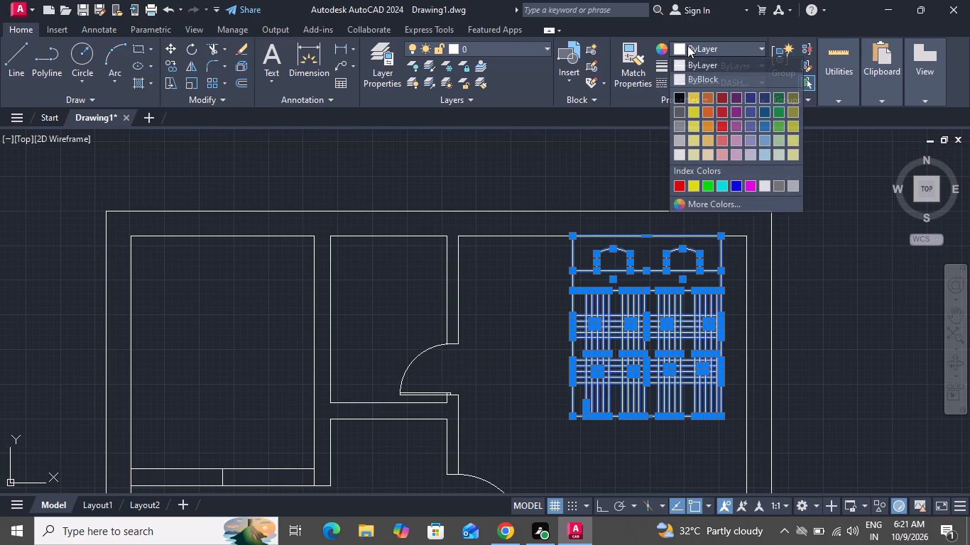
{"action": "left_click", "coordinate": [707, 140]}
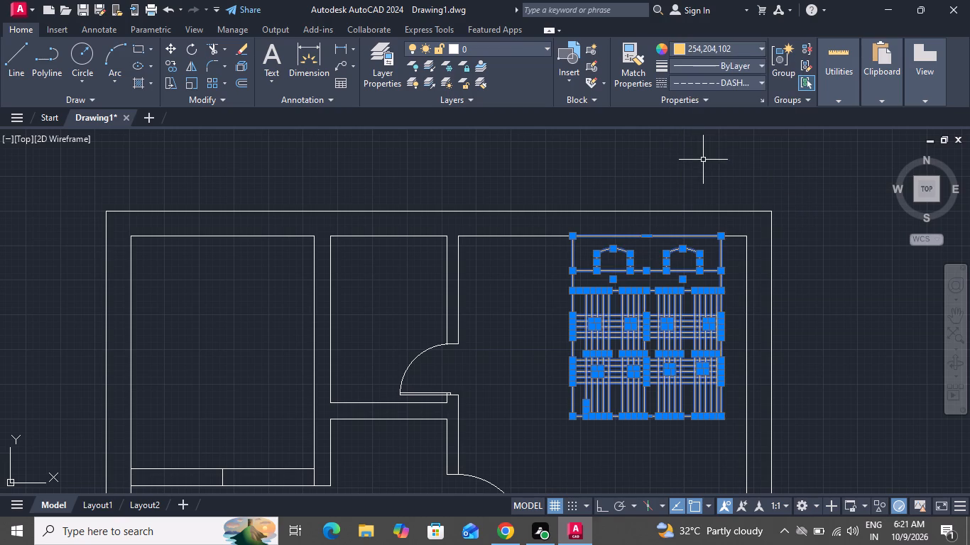
{"action": "key", "text": "Escape"}
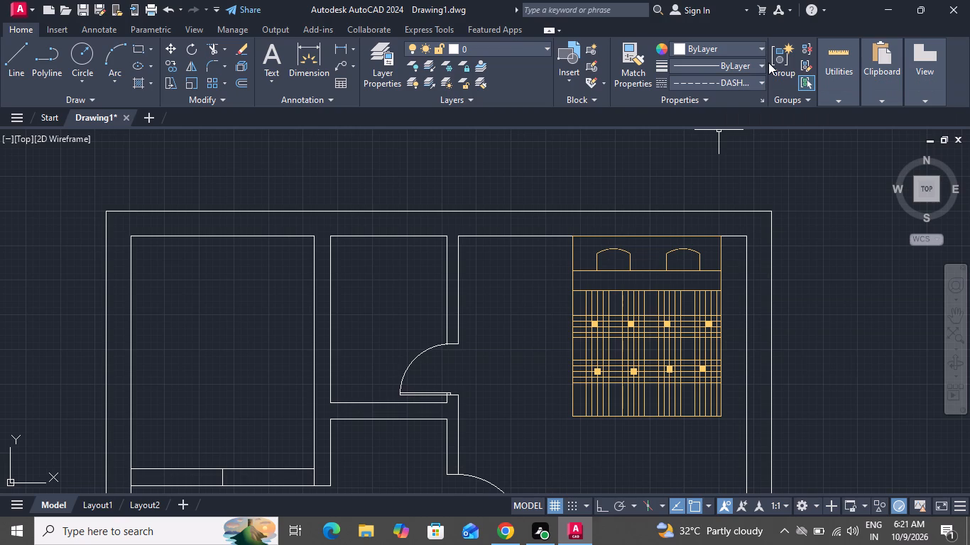
Copy the complete bed, including both curved pillow tops, to the empty area outside the east outer wall, about 8' away.
{"action": "scroll", "coordinate": [730, 265], "scroll_direction": "down", "scroll_amount": 1}
{"action": "scroll", "coordinate": [731, 270], "scroll_direction": "up", "scroll_amount": 1}
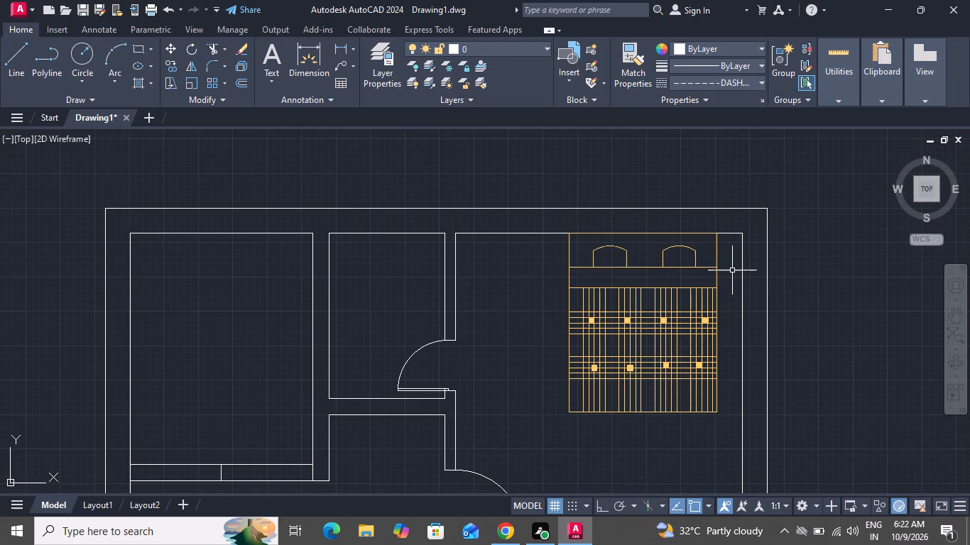
{"action": "left_click", "coordinate": [732, 258]}
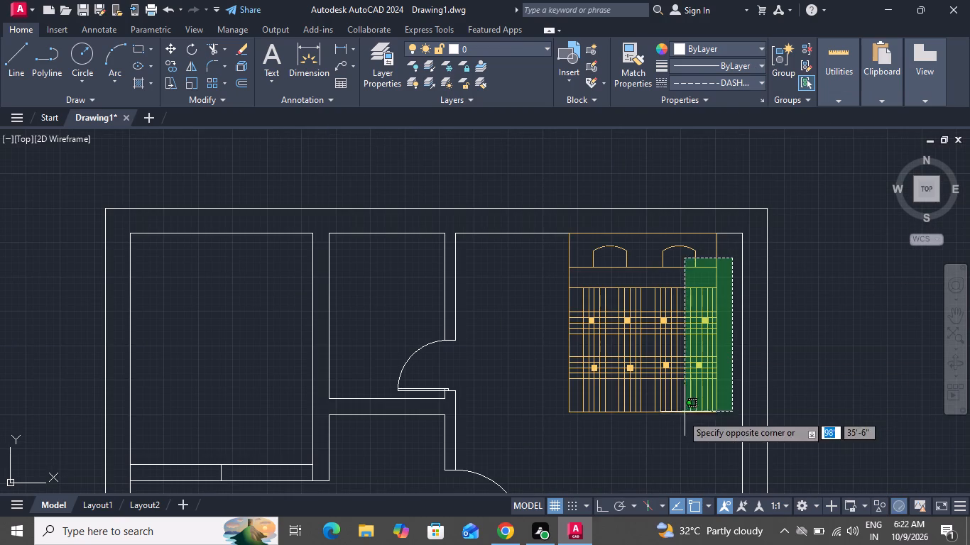
{"action": "left_click", "coordinate": [538, 420]}
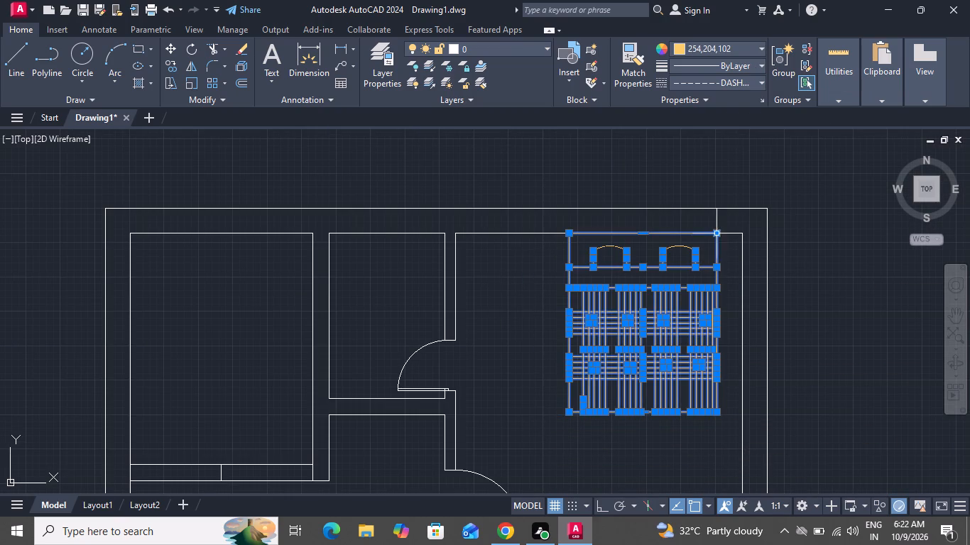
{"action": "scroll", "coordinate": [682, 256], "scroll_direction": "up", "scroll_amount": 2}
{"action": "left_click", "coordinate": [689, 222]}
{"action": "left_click", "coordinate": [678, 253]}
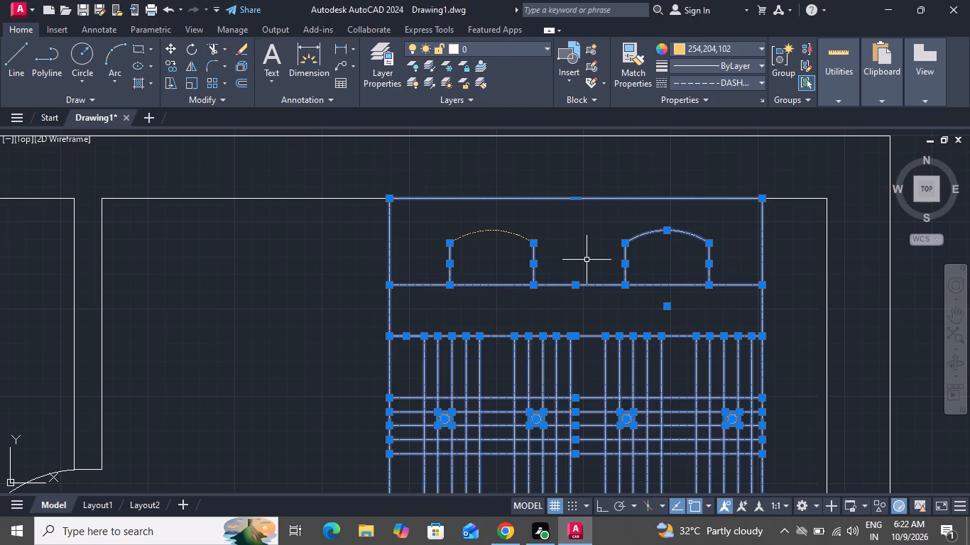
{"action": "left_click", "coordinate": [550, 227]}
{"action": "left_click", "coordinate": [496, 248]}
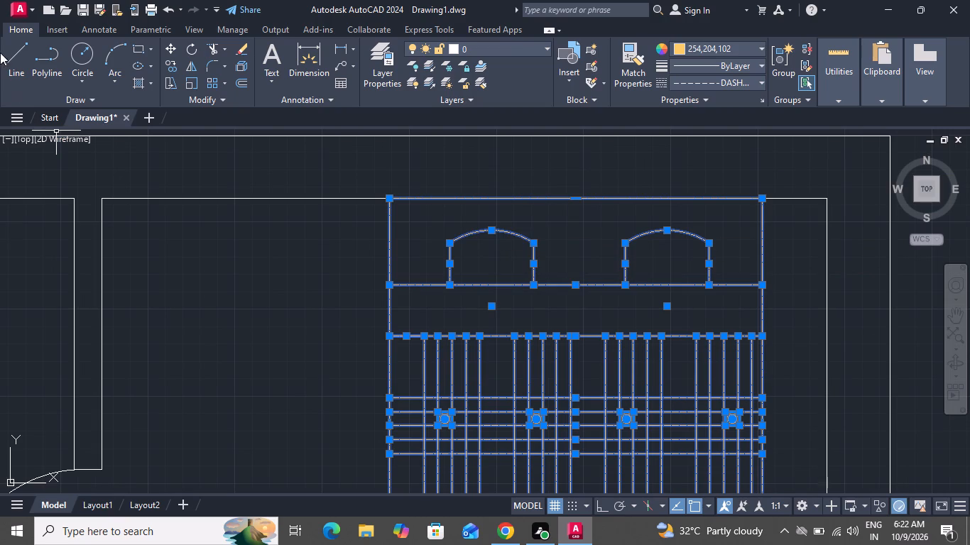
{"action": "left_click", "coordinate": [173, 57]}
{"action": "left_click", "coordinate": [170, 65]}
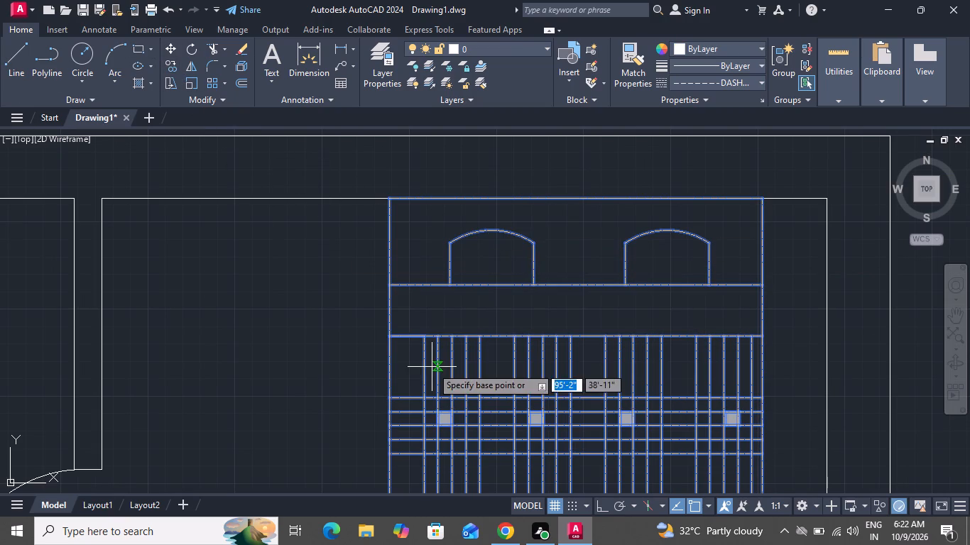
{"action": "left_click", "coordinate": [398, 318]}
{"action": "scroll", "coordinate": [436, 321], "scroll_direction": "down", "scroll_amount": 2}
{"action": "scroll", "coordinate": [398, 270], "scroll_direction": "down", "scroll_amount": 1}
{"action": "scroll", "coordinate": [398, 269], "scroll_direction": "up", "scroll_amount": 1}
{"action": "scroll", "coordinate": [398, 269], "scroll_direction": "down", "scroll_amount": 1}
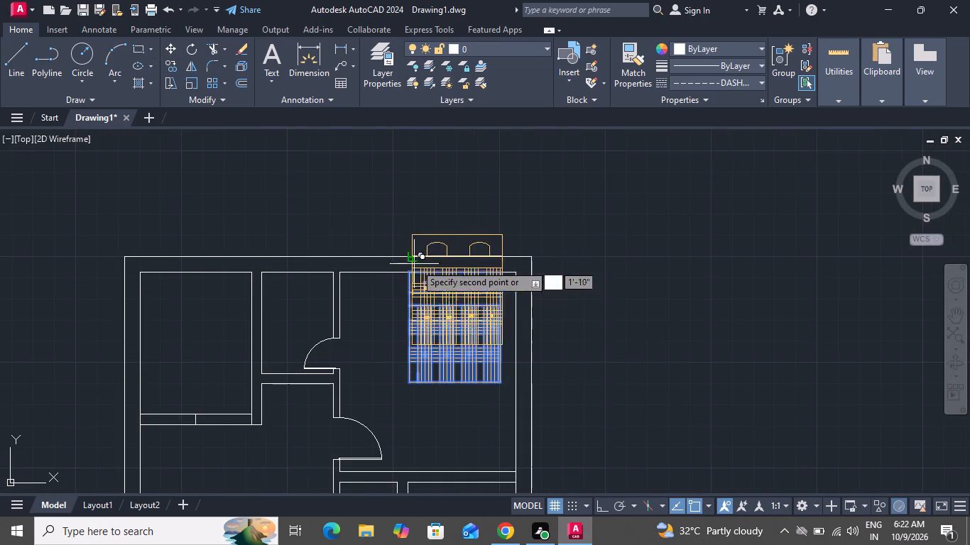
{"action": "left_click", "coordinate": [579, 297]}
{"action": "right_click", "coordinate": [579, 297]}
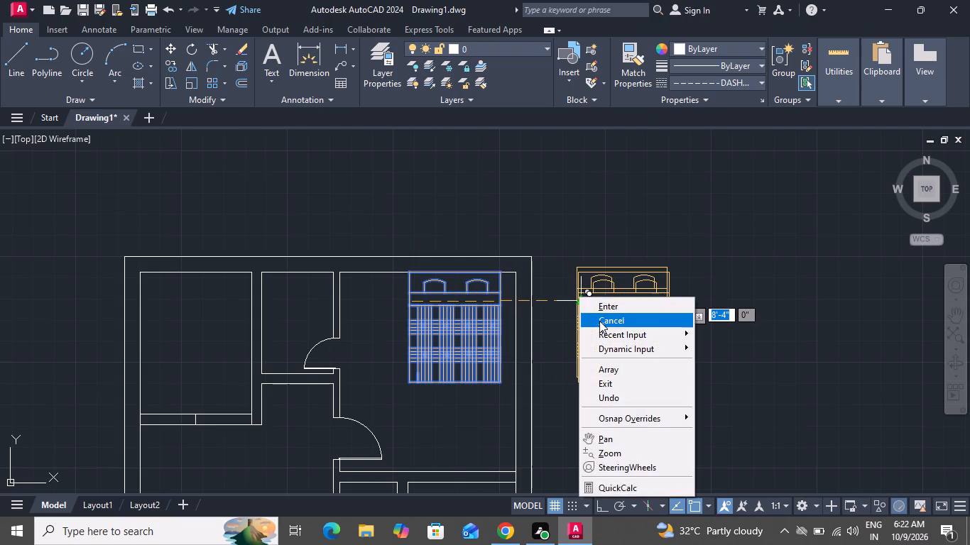
{"action": "left_click", "coordinate": [601, 321]}
With Ortho on, rotate the copied bed 90° clockwise about its bottom-right corner so the pillows are on the east side.
{"action": "left_click_drag", "start_coordinate": [719, 224], "coordinate": [695, 261]}
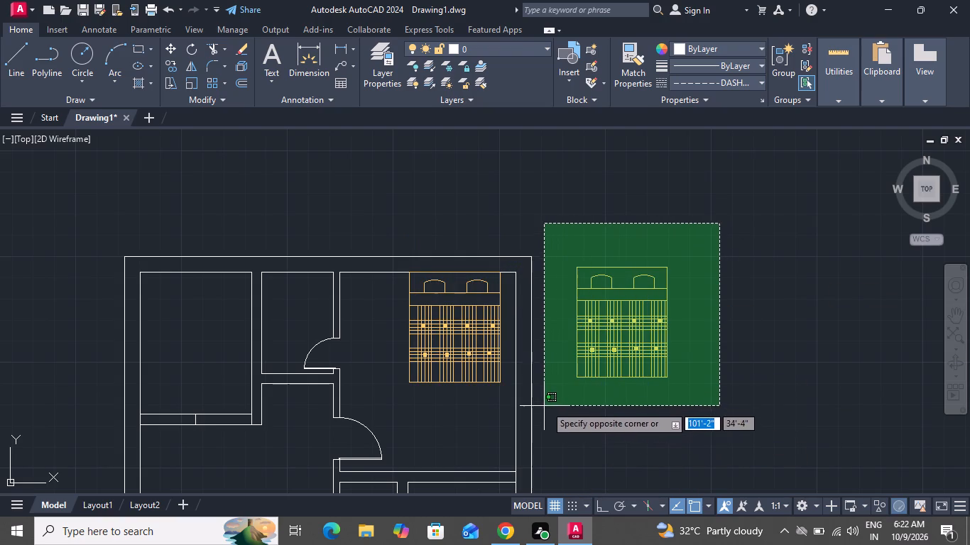
{"action": "left_click", "coordinate": [549, 401]}
{"action": "left_click", "coordinate": [190, 43]}
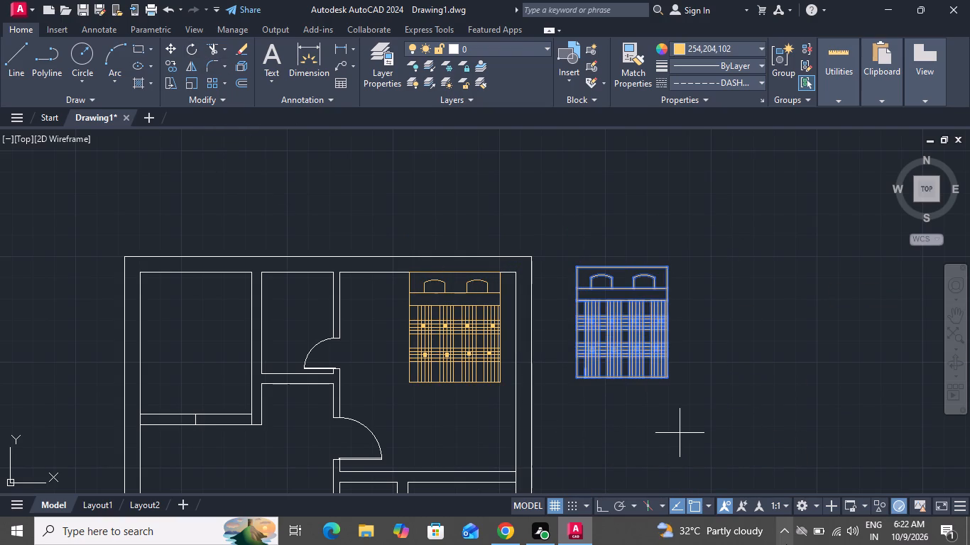
{"action": "left_click", "coordinate": [596, 509]}
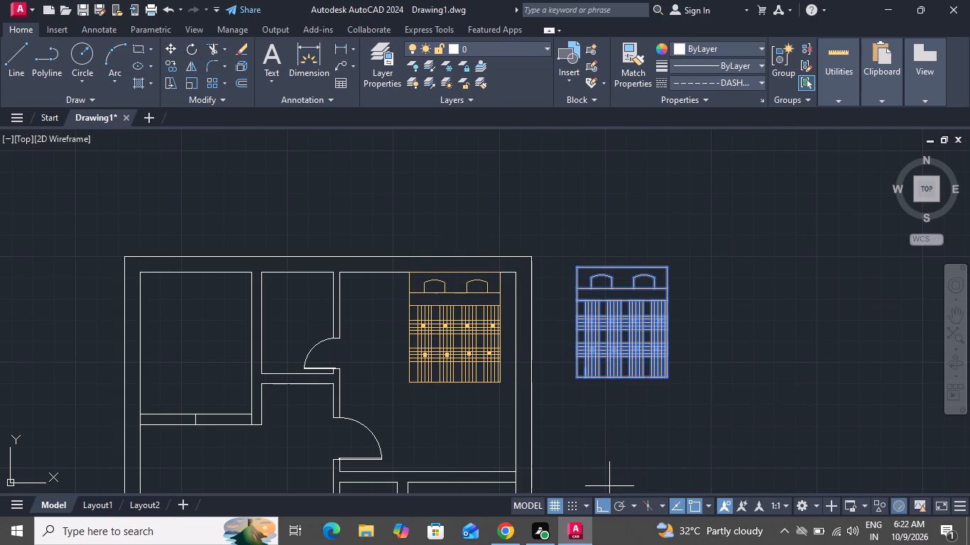
{"action": "left_click", "coordinate": [670, 380]}
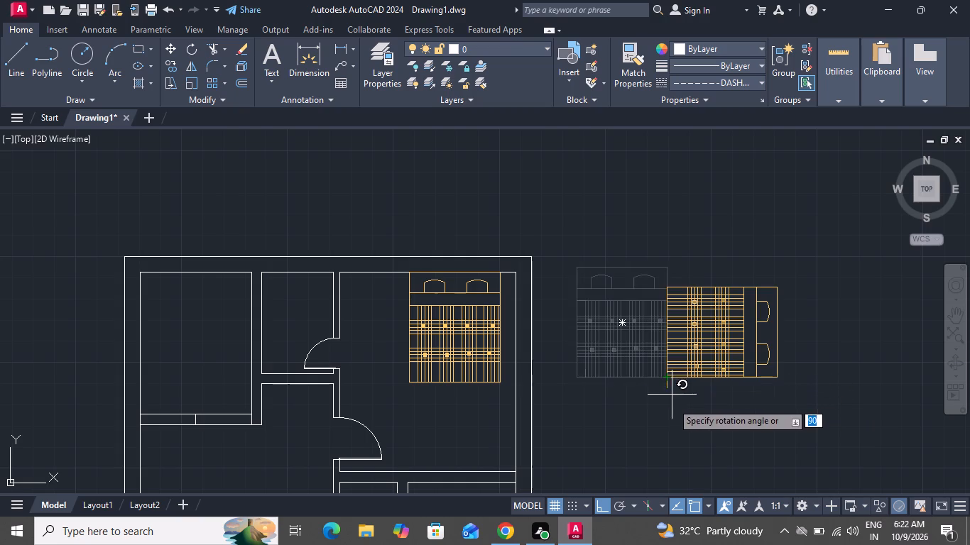
{"action": "left_click", "coordinate": [650, 416]}
With Ortho off, move the rotated bed by its bottom-right corner into the bedroom above the staircase, with its head against the east wall.
{"action": "left_click_drag", "start_coordinate": [847, 263], "coordinate": [844, 273]}
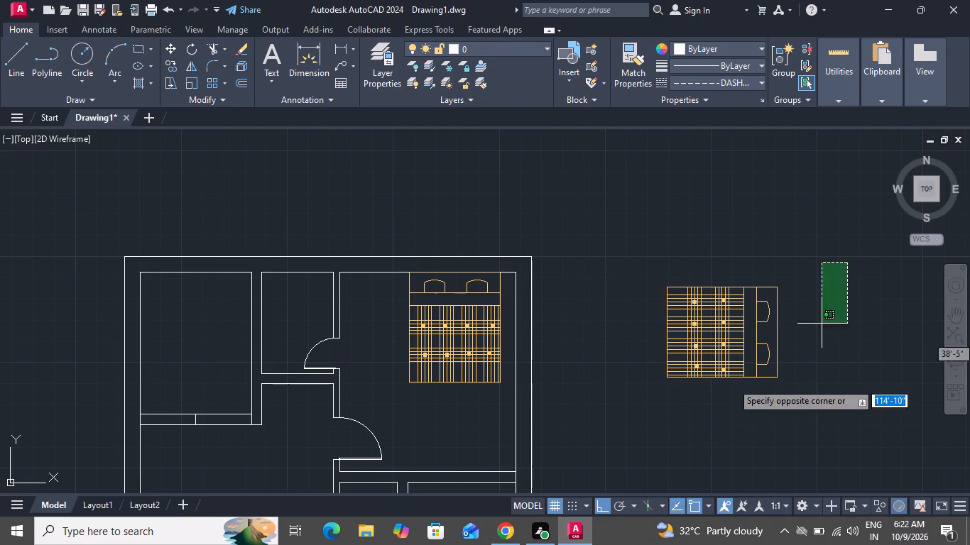
{"action": "left_click", "coordinate": [633, 412]}
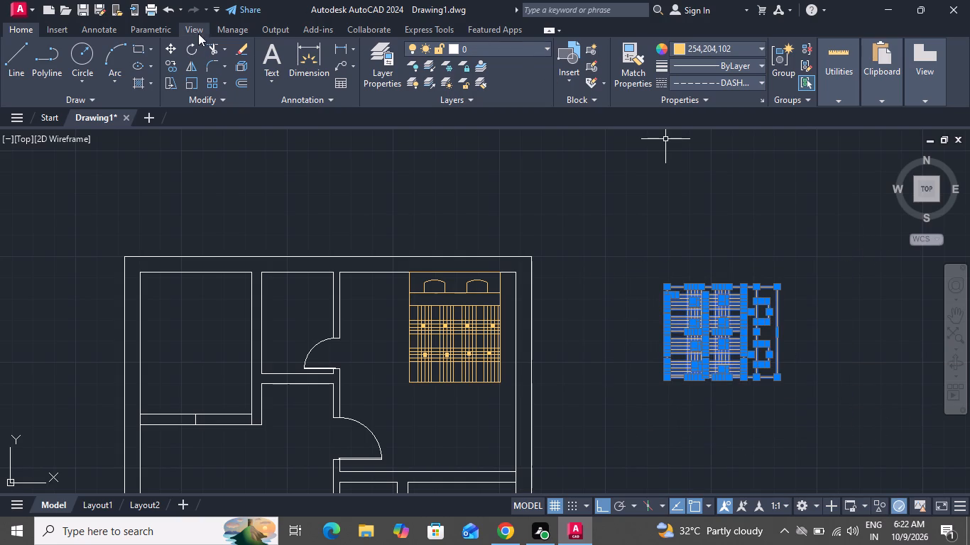
{"action": "left_click", "coordinate": [166, 44]}
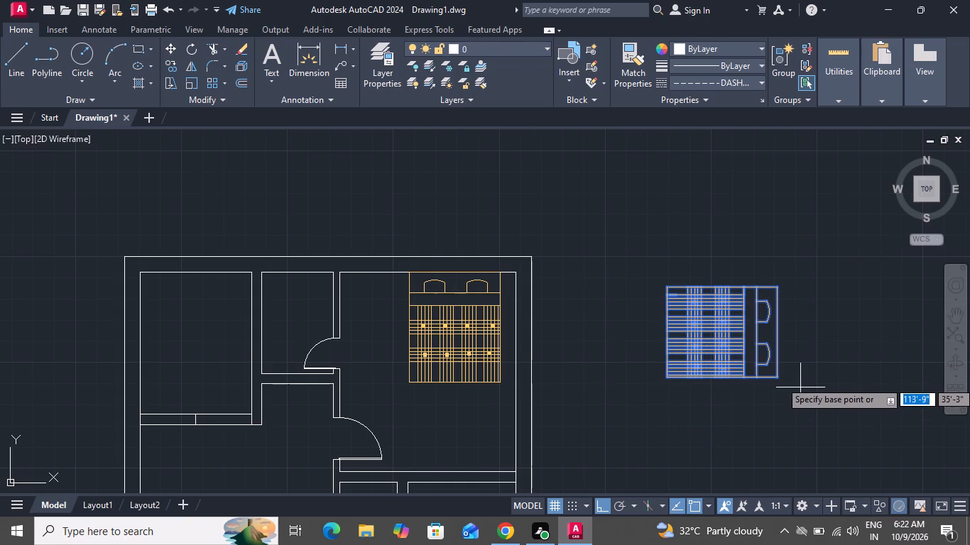
{"action": "left_click", "coordinate": [778, 373]}
{"action": "scroll", "coordinate": [693, 226], "scroll_direction": "down", "scroll_amount": 2}
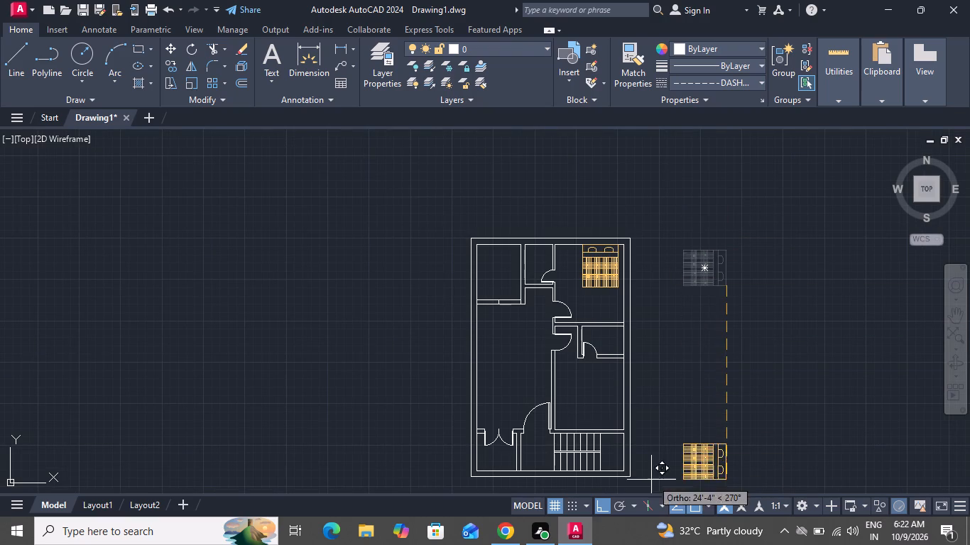
{"action": "left_click", "coordinate": [599, 505]}
{"action": "scroll", "coordinate": [609, 443], "scroll_direction": "up", "scroll_amount": 2}
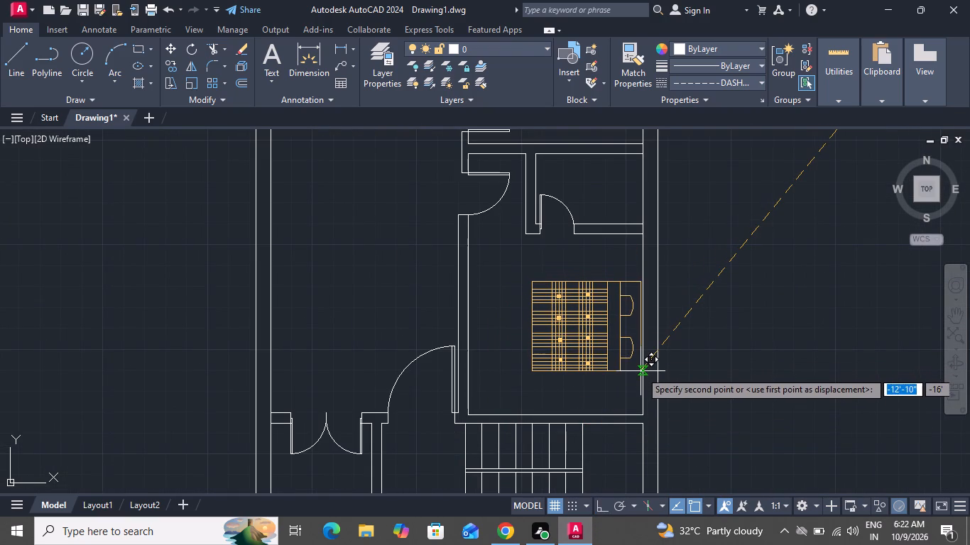
{"action": "scroll", "coordinate": [641, 370], "scroll_direction": "up", "scroll_amount": 2}
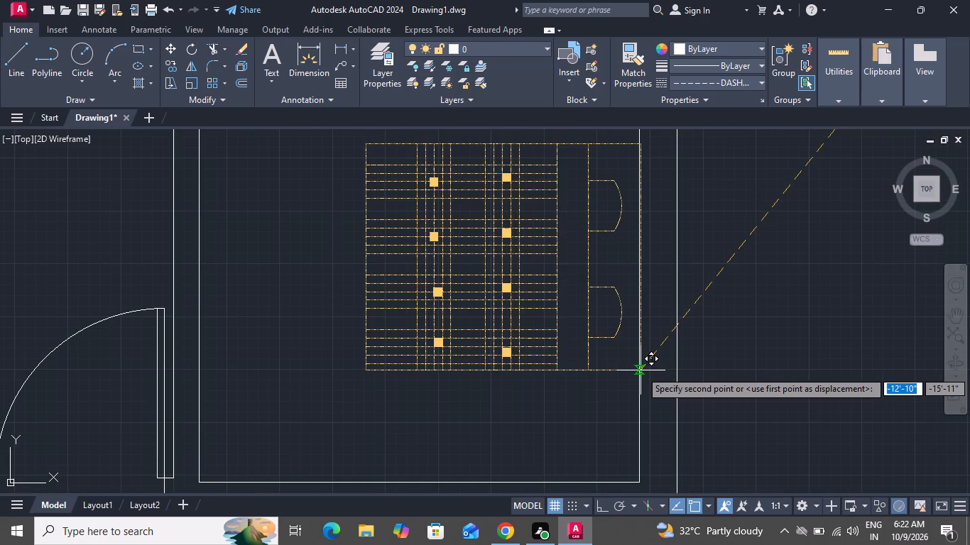
{"action": "left_click", "coordinate": [641, 370]}
{"action": "scroll", "coordinate": [647, 393], "scroll_direction": "up", "scroll_amount": 1}
{"action": "scroll", "coordinate": [647, 394], "scroll_direction": "down", "scroll_amount": 4}
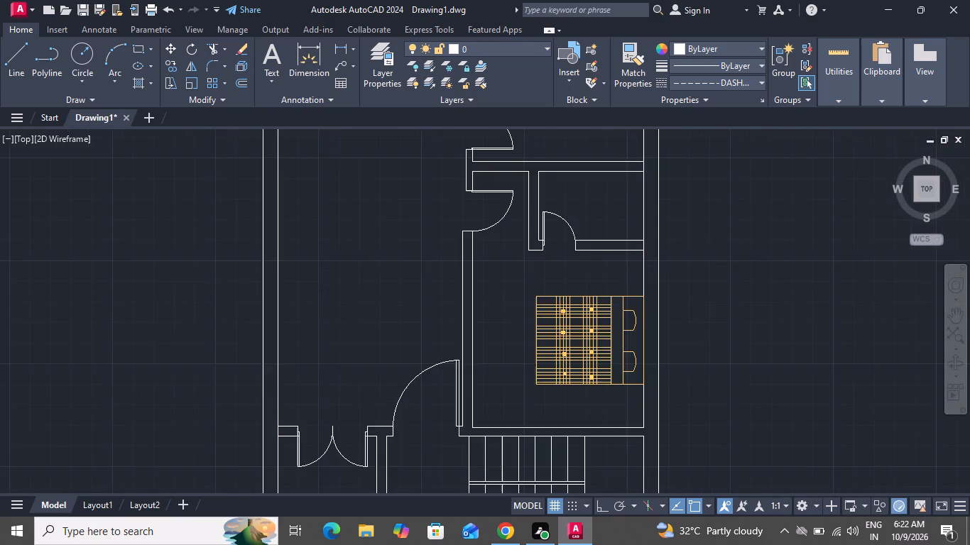
{"action": "scroll", "coordinate": [636, 324], "scroll_direction": "down", "scroll_amount": 1}
{"action": "scroll", "coordinate": [636, 324], "scroll_direction": "up", "scroll_amount": 1}
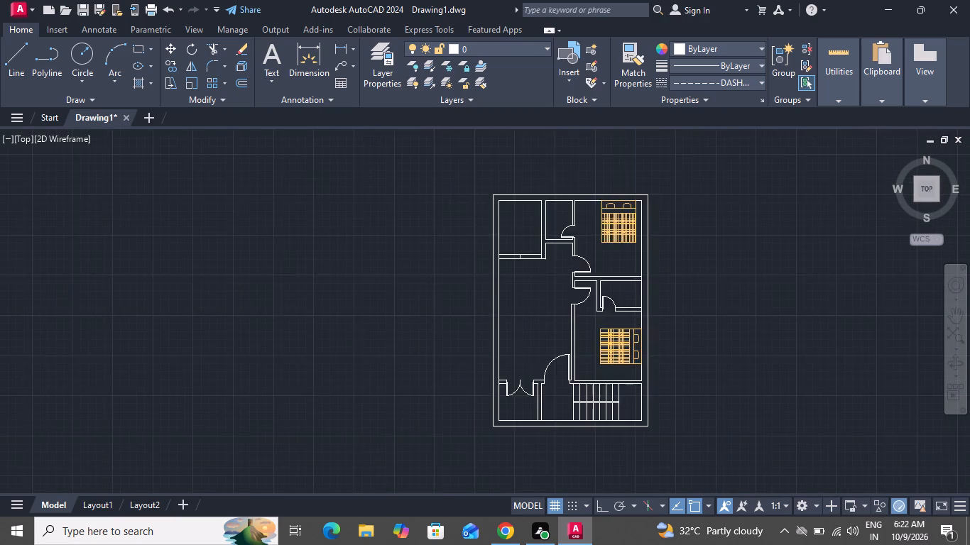
Change the colour of the whole bed in the bedroom above the staircase to 247,171,174.
{"action": "left_click", "coordinate": [638, 324]}
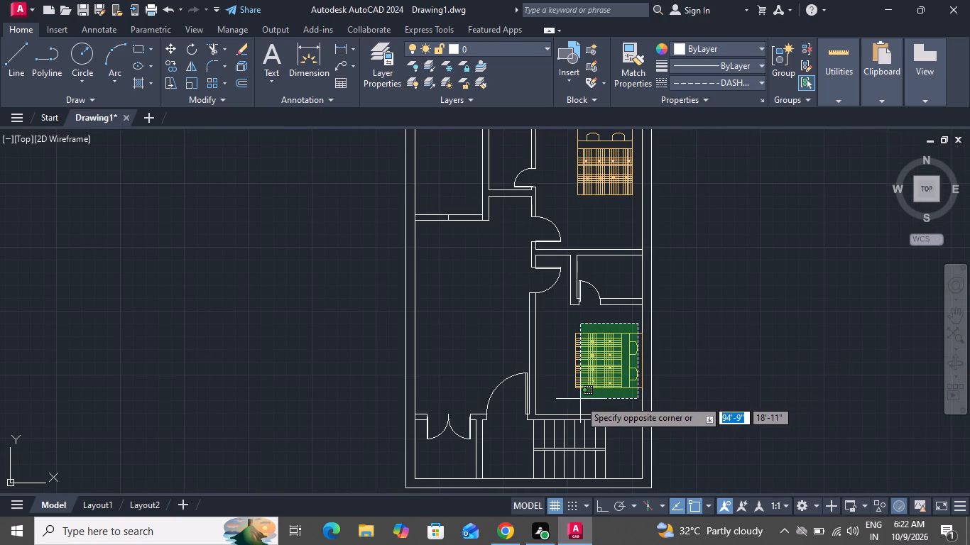
{"action": "left_click", "coordinate": [567, 400]}
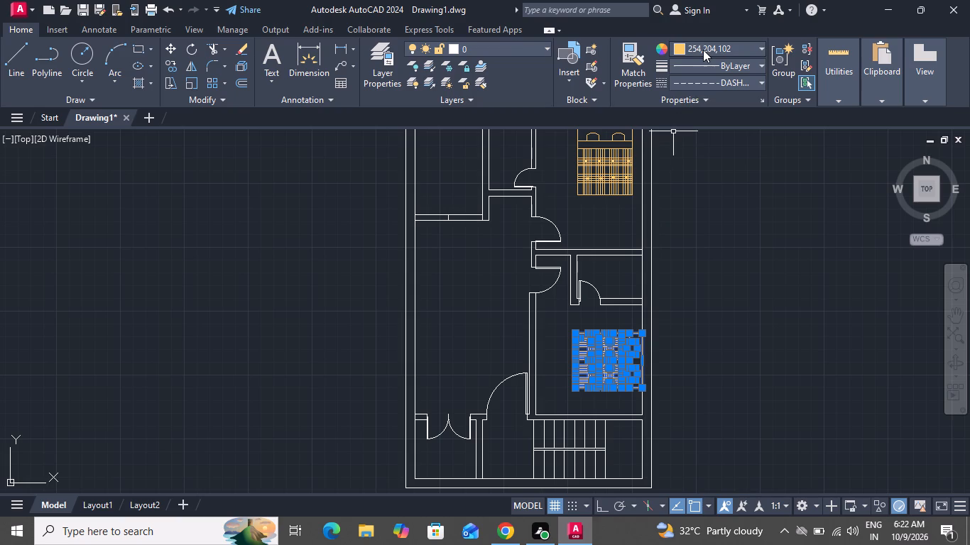
{"action": "left_click", "coordinate": [703, 50]}
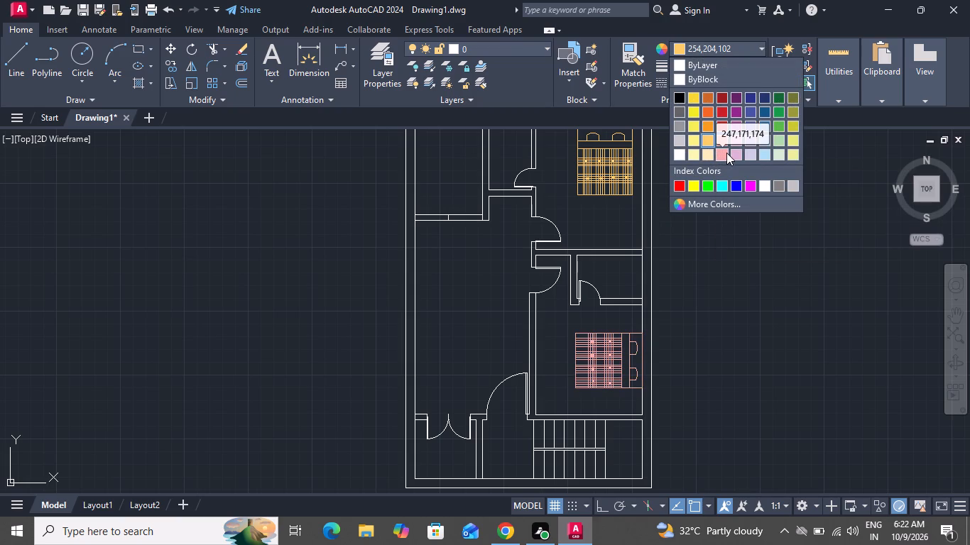
{"action": "left_click", "coordinate": [726, 153]}
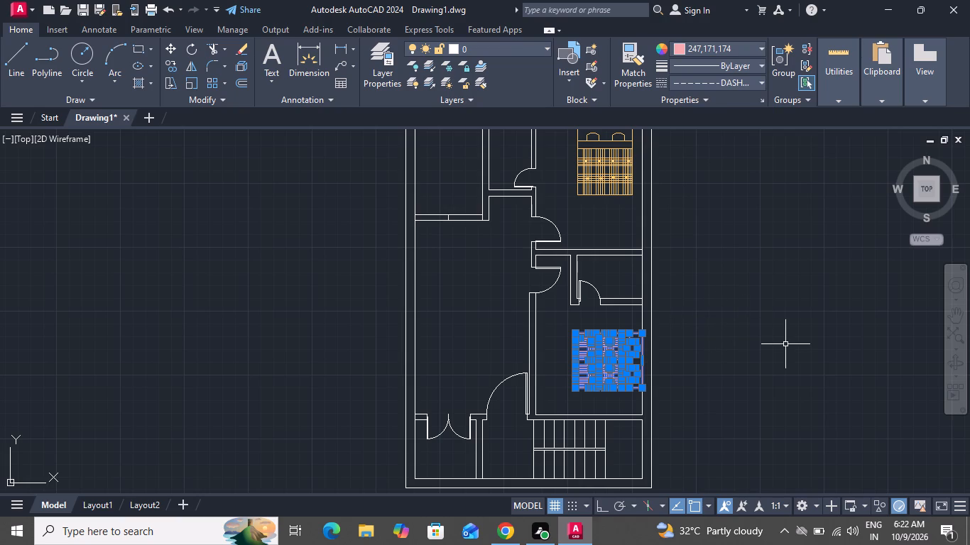
{"action": "key", "text": "Escape"}
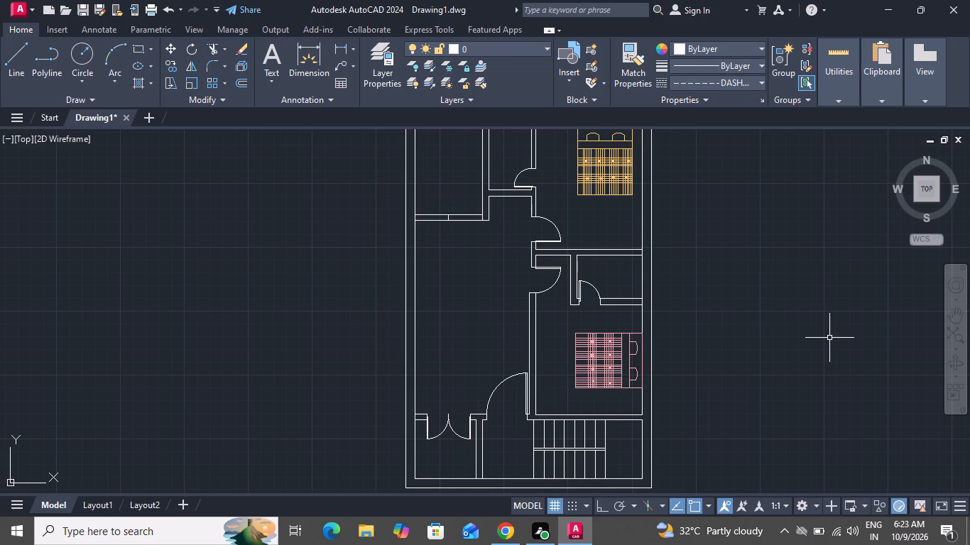
Insert the Toilet - Imperial block from the tool palettes into the empty area outside the west outer wall.
{"action": "scroll", "coordinate": [811, 360], "scroll_direction": "down", "scroll_amount": 1}
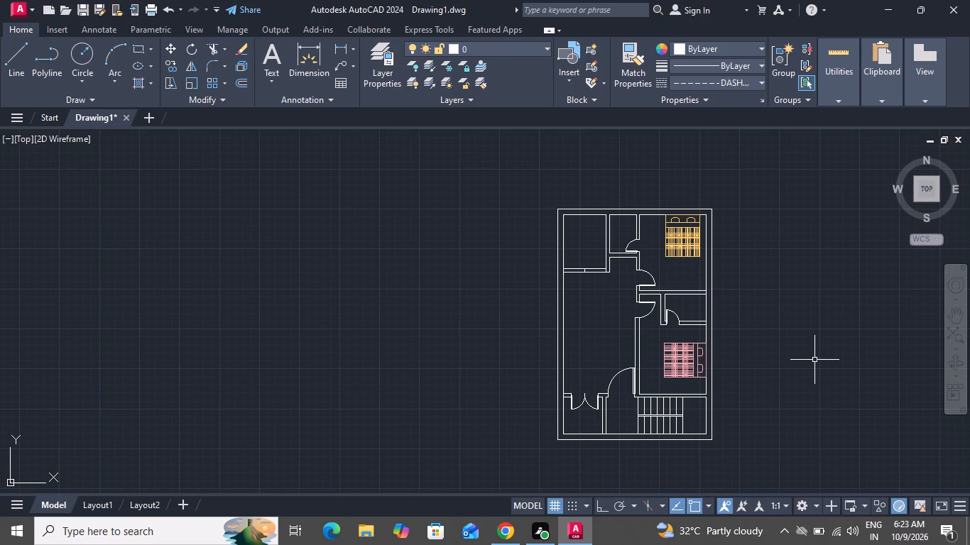
{"action": "key", "text": "t"}
{"action": "type", "text": "p"}
{"action": "key", "text": "space"}
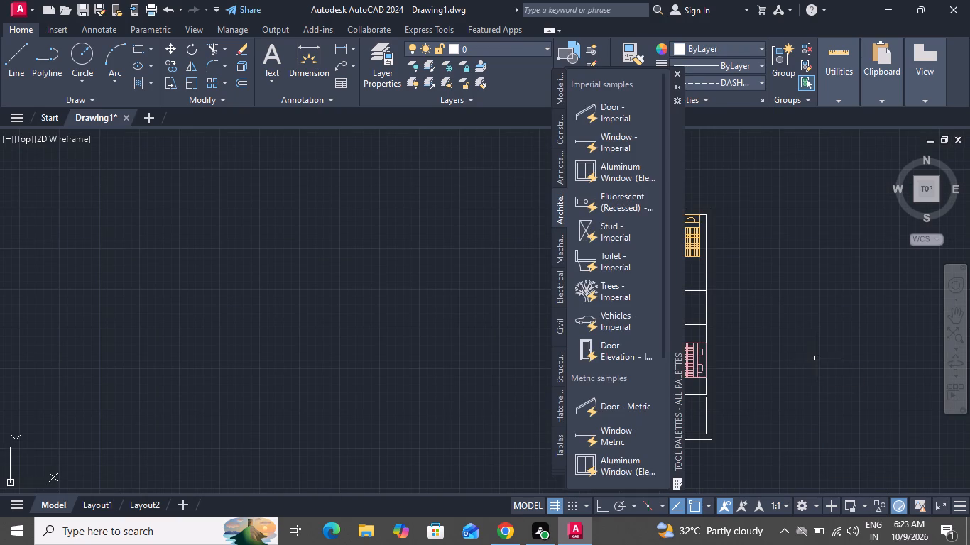
{"action": "left_click_drag", "start_coordinate": [582, 259], "coordinate": [537, 282]}
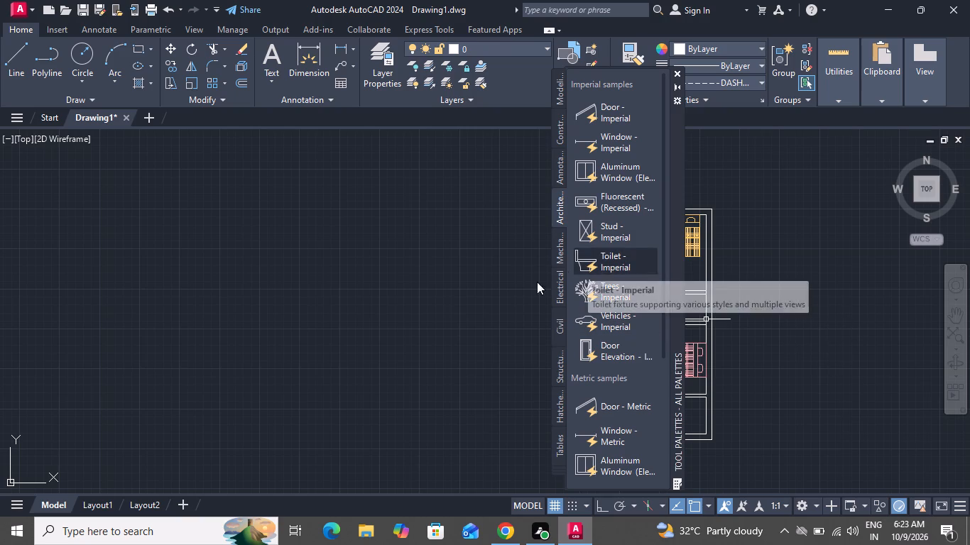
{"action": "left_click_drag", "start_coordinate": [537, 282], "coordinate": [483, 294]}
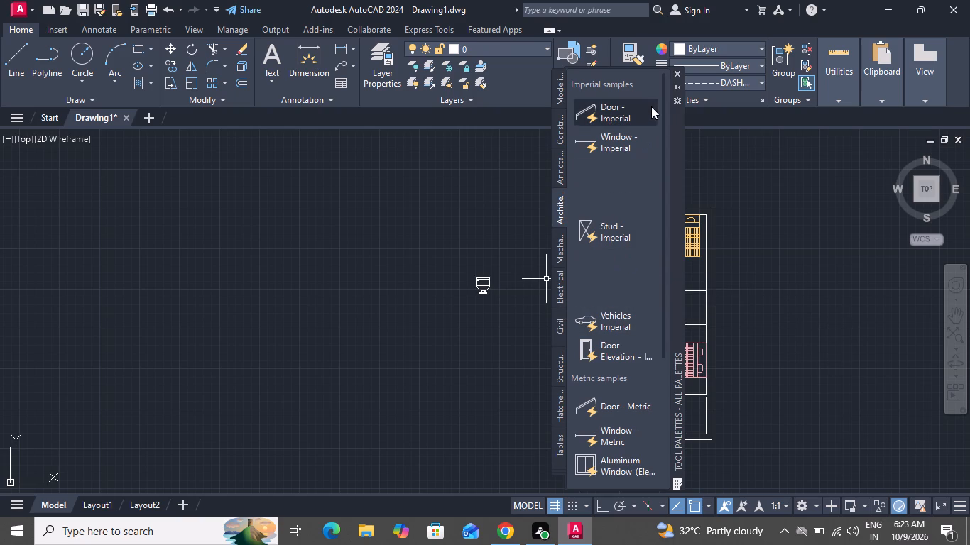
{"action": "scroll", "coordinate": [598, 306], "scroll_direction": "up", "scroll_amount": 1}
{"action": "scroll", "coordinate": [598, 306], "scroll_direction": "down", "scroll_amount": 1}
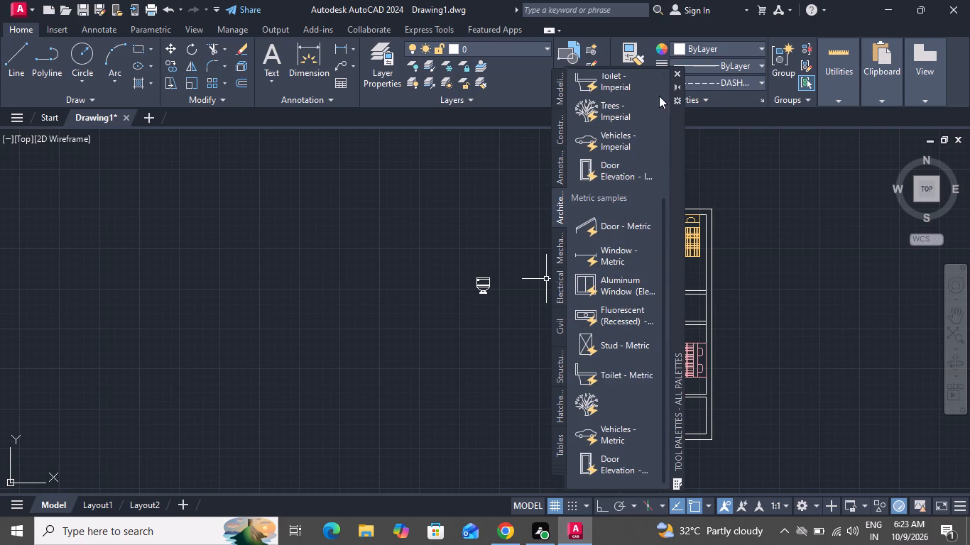
{"action": "left_click", "coordinate": [679, 69]}
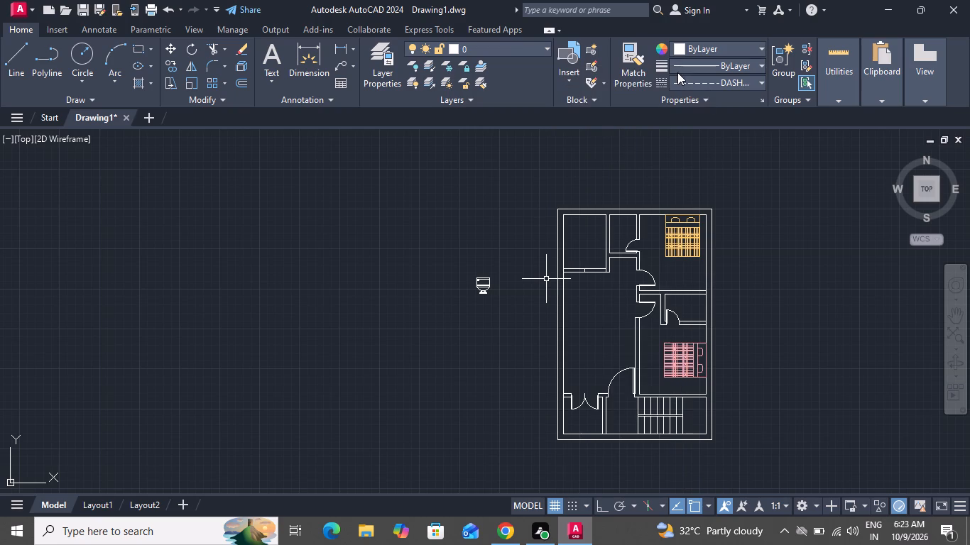
Switch the inserted toilet block's view to Round (Plan).
{"action": "left_click", "coordinate": [503, 276]}
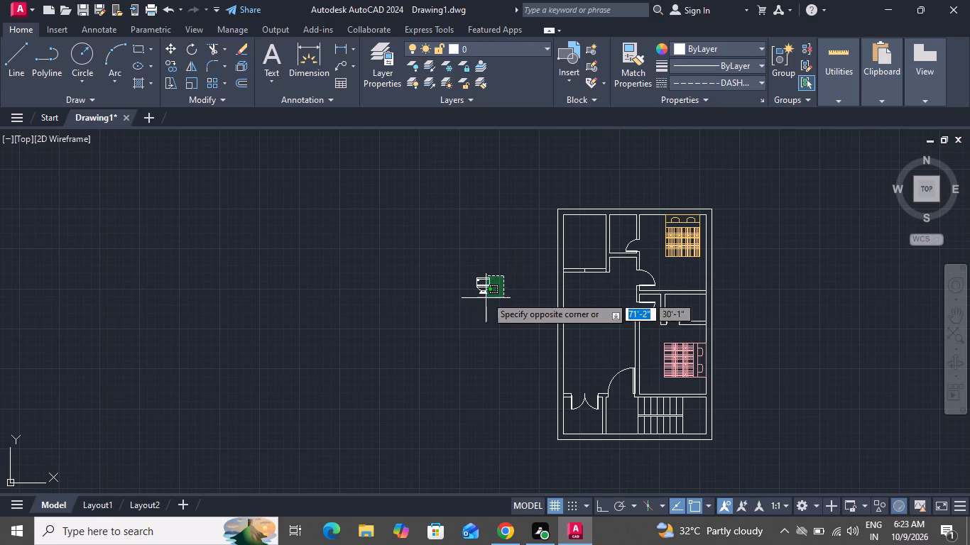
{"action": "left_click", "coordinate": [483, 294]}
{"action": "scroll", "coordinate": [471, 294], "scroll_direction": "up", "scroll_amount": 3}
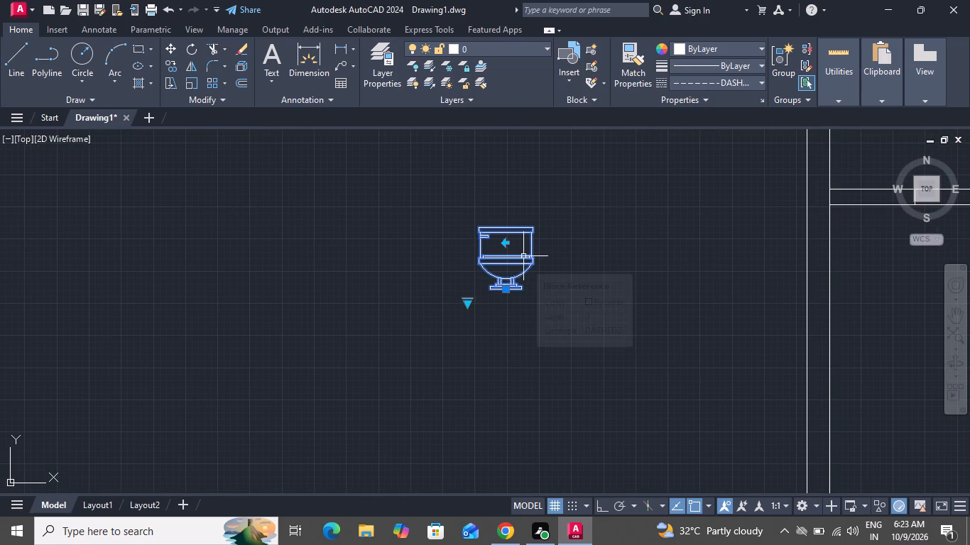
{"action": "left_click", "coordinate": [471, 302]}
{"action": "left_click", "coordinate": [523, 362]}
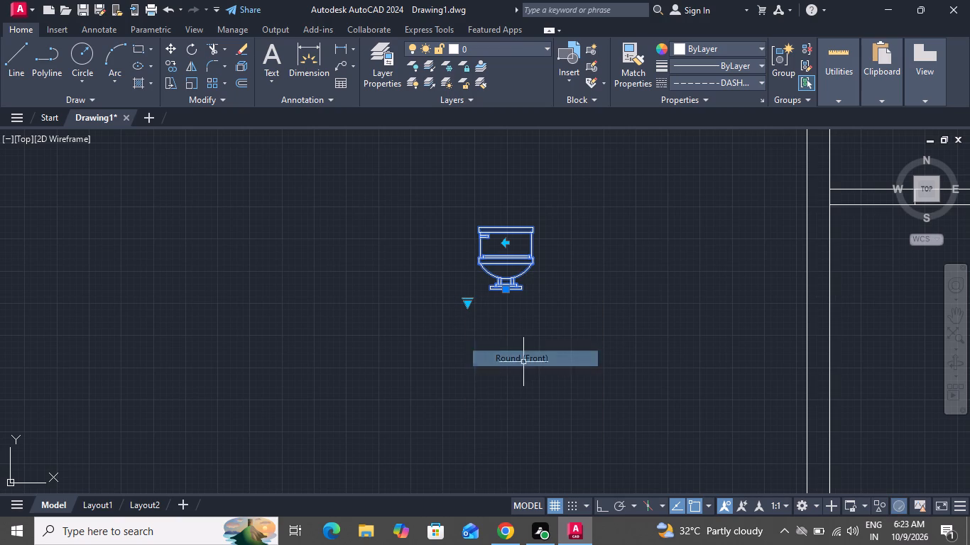
{"action": "left_click", "coordinate": [471, 304]}
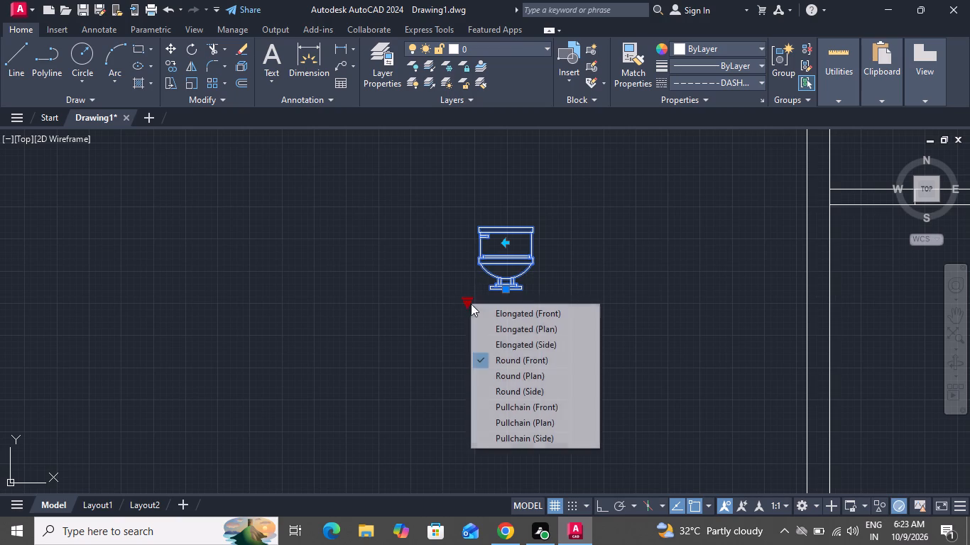
{"action": "left_click", "coordinate": [514, 370]}
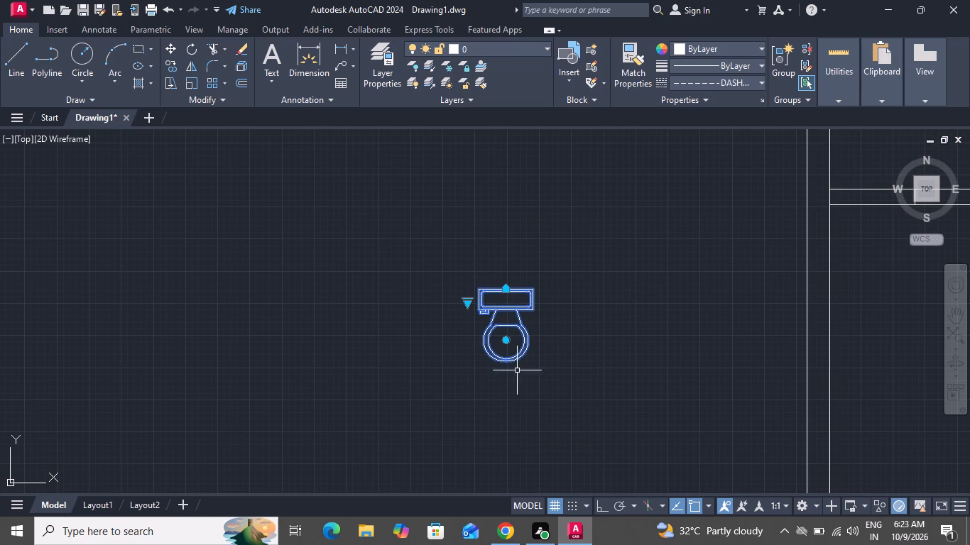
Copy the toilet by its tank's top midpoint into the small upper bathroom, with the tank against the north wall.
{"action": "left_click", "coordinate": [170, 72]}
{"action": "left_click", "coordinate": [508, 290]}
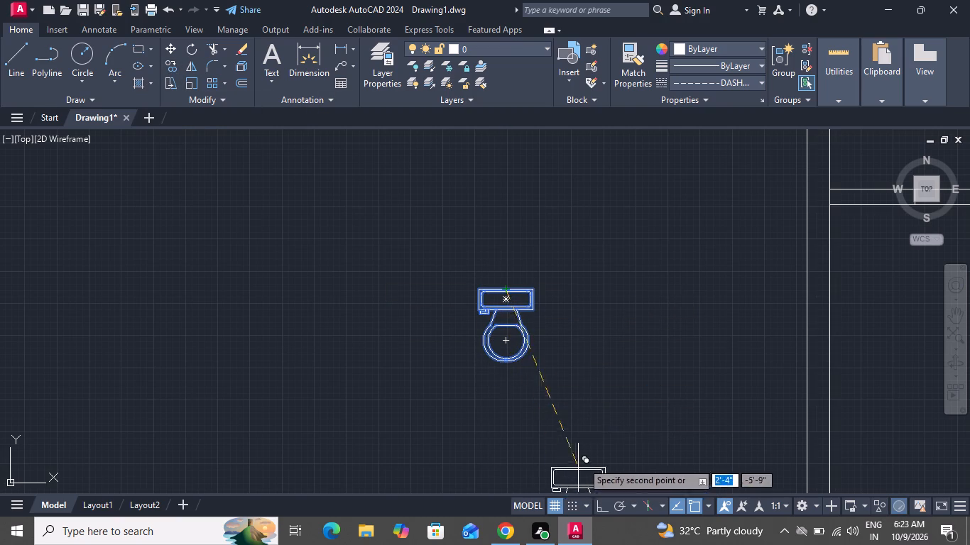
{"action": "scroll", "coordinate": [584, 406], "scroll_direction": "down", "scroll_amount": 2}
{"action": "scroll", "coordinate": [629, 207], "scroll_direction": "down", "scroll_amount": 1}
{"action": "scroll", "coordinate": [631, 216], "scroll_direction": "up", "scroll_amount": 1}
{"action": "scroll", "coordinate": [631, 216], "scroll_direction": "down", "scroll_amount": 1}
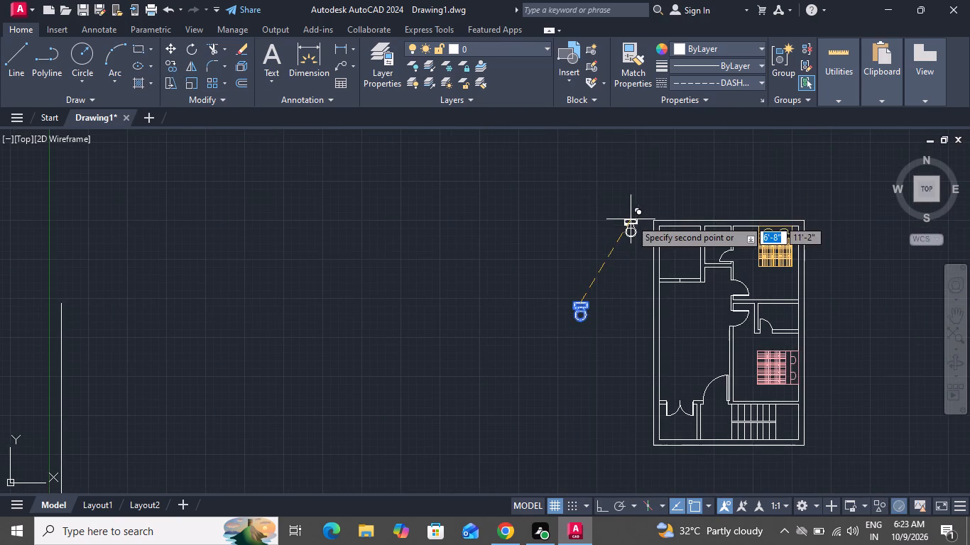
{"action": "scroll", "coordinate": [725, 253], "scroll_direction": "up", "scroll_amount": 3}
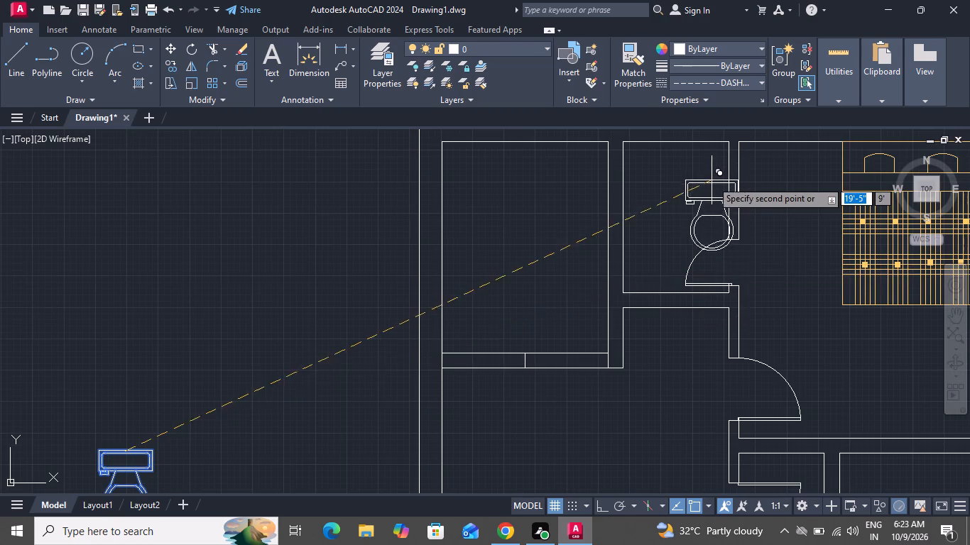
{"action": "scroll", "coordinate": [712, 180], "scroll_direction": "down", "scroll_amount": 1}
{"action": "scroll", "coordinate": [686, 160], "scroll_direction": "up", "scroll_amount": 1}
{"action": "scroll", "coordinate": [686, 160], "scroll_direction": "down", "scroll_amount": 1}
{"action": "scroll", "coordinate": [687, 163], "scroll_direction": "up", "scroll_amount": 3}
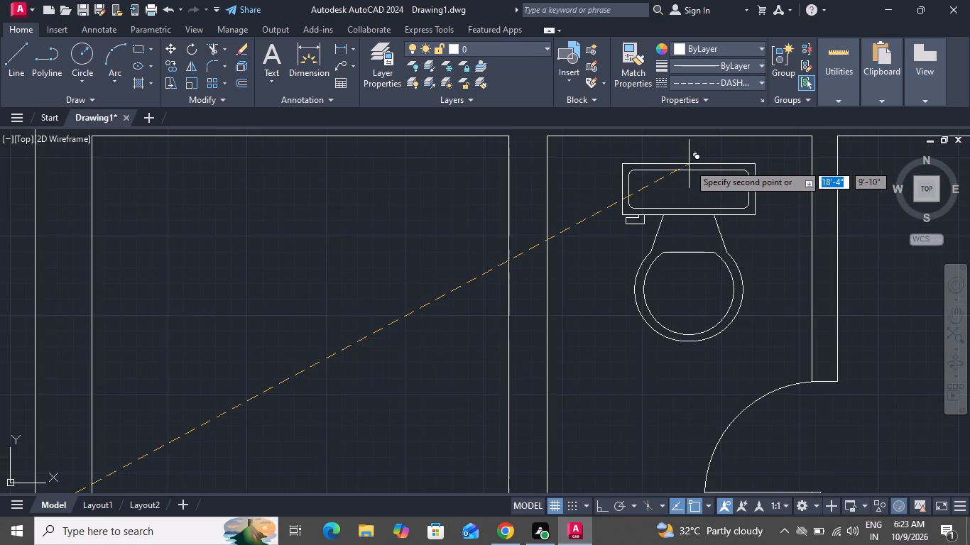
{"action": "scroll", "coordinate": [689, 160], "scroll_direction": "up", "scroll_amount": 2}
{"action": "scroll", "coordinate": [689, 160], "scroll_direction": "down", "scroll_amount": 3}
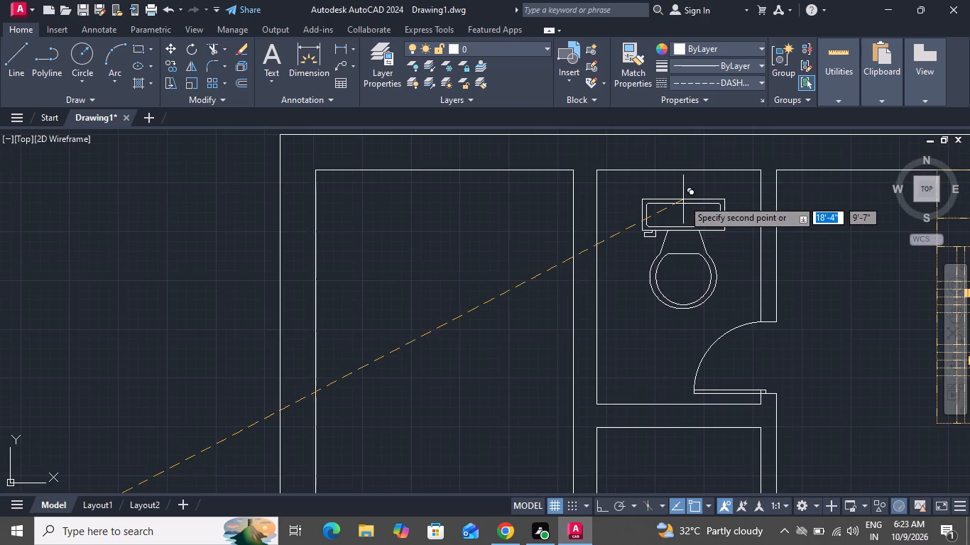
{"action": "scroll", "coordinate": [682, 203], "scroll_direction": "up", "scroll_amount": 1}
{"action": "left_click", "coordinate": [685, 153]}
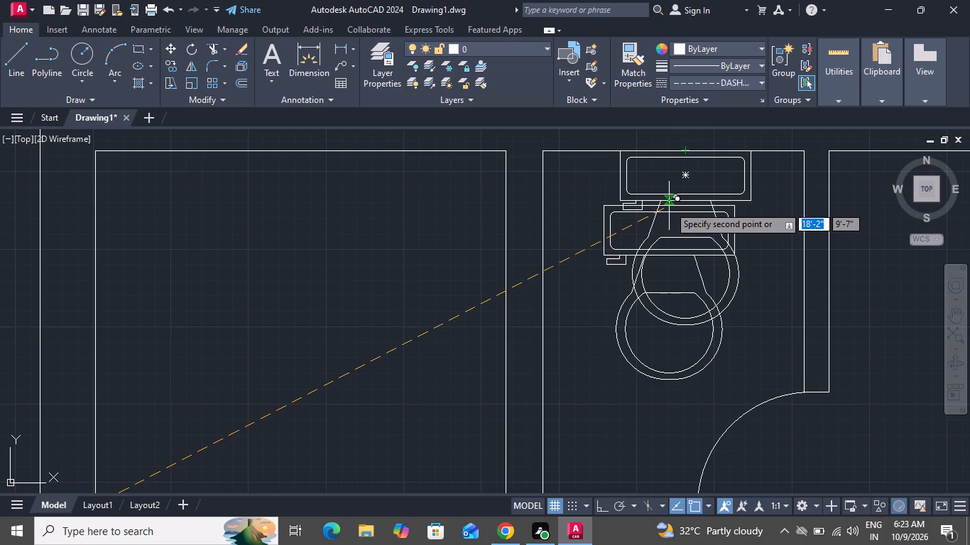
Place a second toilet copy in the bathroom above the lower bedroom, tank against its north wall, and finish copying.
{"action": "scroll", "coordinate": [670, 197], "scroll_direction": "down", "scroll_amount": 1}
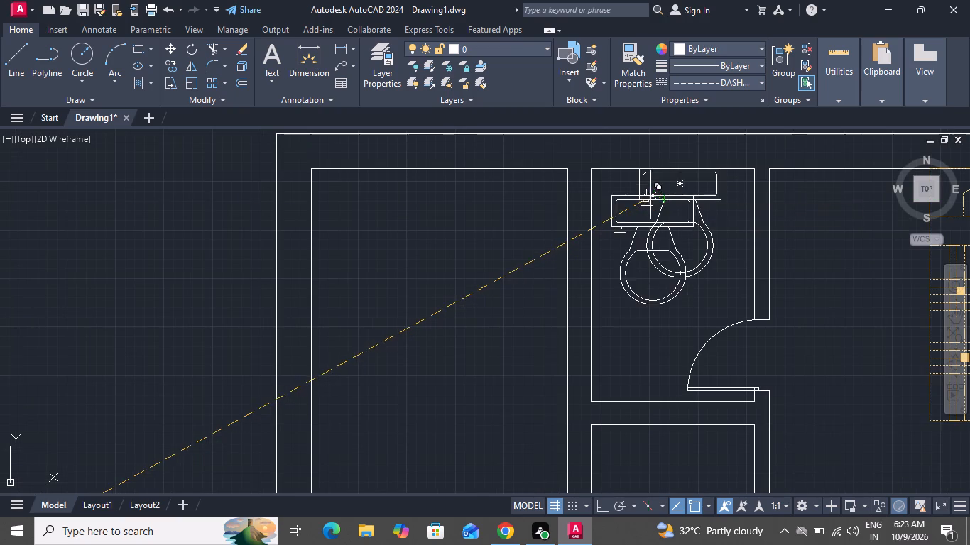
{"action": "scroll", "coordinate": [627, 214], "scroll_direction": "up", "scroll_amount": 1}
{"action": "scroll", "coordinate": [569, 229], "scroll_direction": "down", "scroll_amount": 1}
{"action": "scroll", "coordinate": [569, 233], "scroll_direction": "up", "scroll_amount": 1}
{"action": "scroll", "coordinate": [567, 234], "scroll_direction": "down", "scroll_amount": 1}
{"action": "scroll", "coordinate": [537, 229], "scroll_direction": "up", "scroll_amount": 1}
{"action": "scroll", "coordinate": [537, 229], "scroll_direction": "down", "scroll_amount": 1}
{"action": "scroll", "coordinate": [478, 158], "scroll_direction": "up", "scroll_amount": 1}
{"action": "scroll", "coordinate": [476, 182], "scroll_direction": "down", "scroll_amount": 3}
{"action": "scroll", "coordinate": [463, 196], "scroll_direction": "up", "scroll_amount": 1}
{"action": "scroll", "coordinate": [462, 196], "scroll_direction": "down", "scroll_amount": 1}
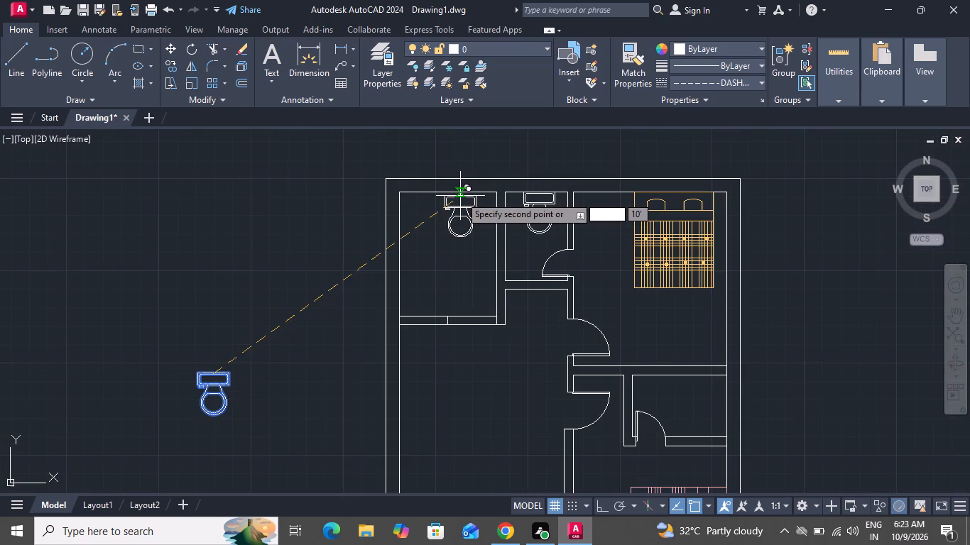
{"action": "scroll", "coordinate": [460, 199], "scroll_direction": "down", "scroll_amount": 2}
{"action": "scroll", "coordinate": [551, 280], "scroll_direction": "up", "scroll_amount": 3}
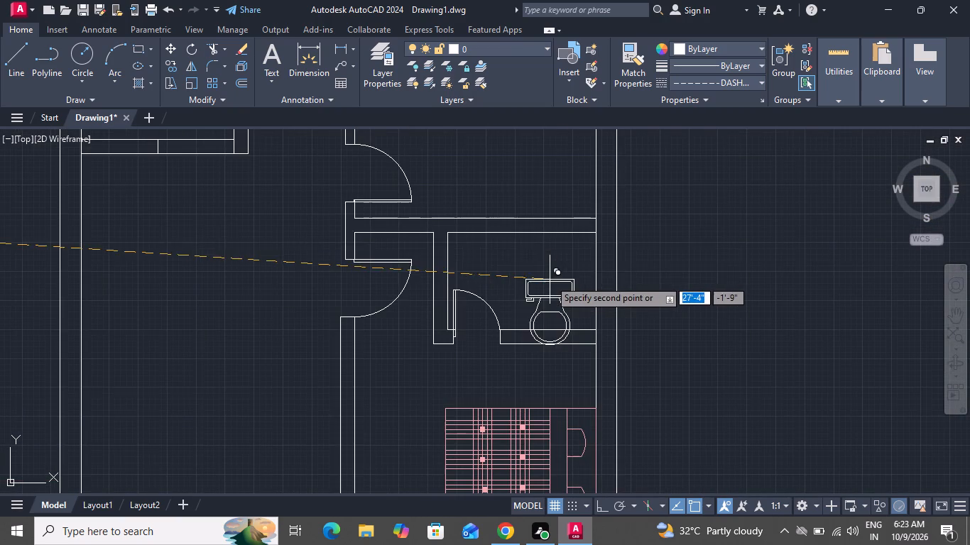
{"action": "scroll", "coordinate": [526, 228], "scroll_direction": "up", "scroll_amount": 3}
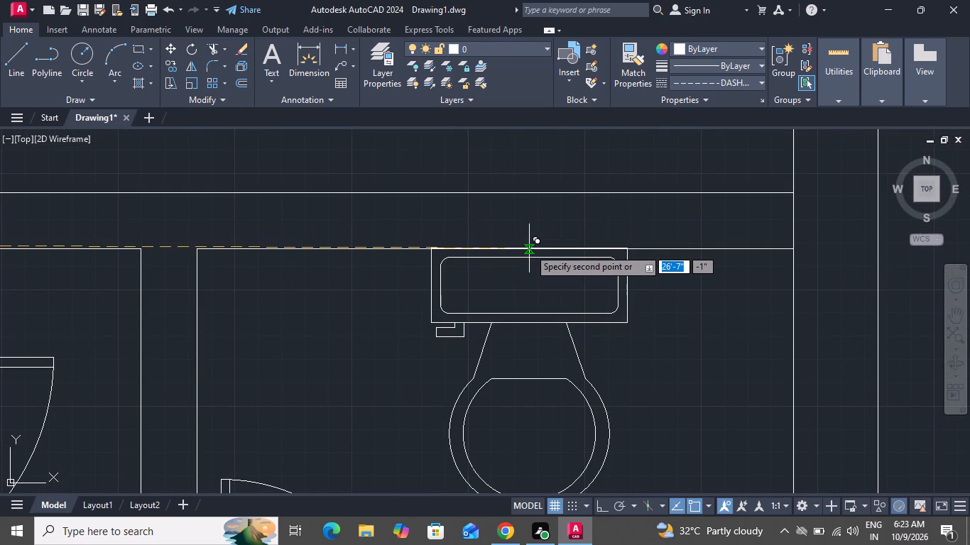
{"action": "left_click", "coordinate": [529, 248]}
{"action": "right_click", "coordinate": [559, 280]}
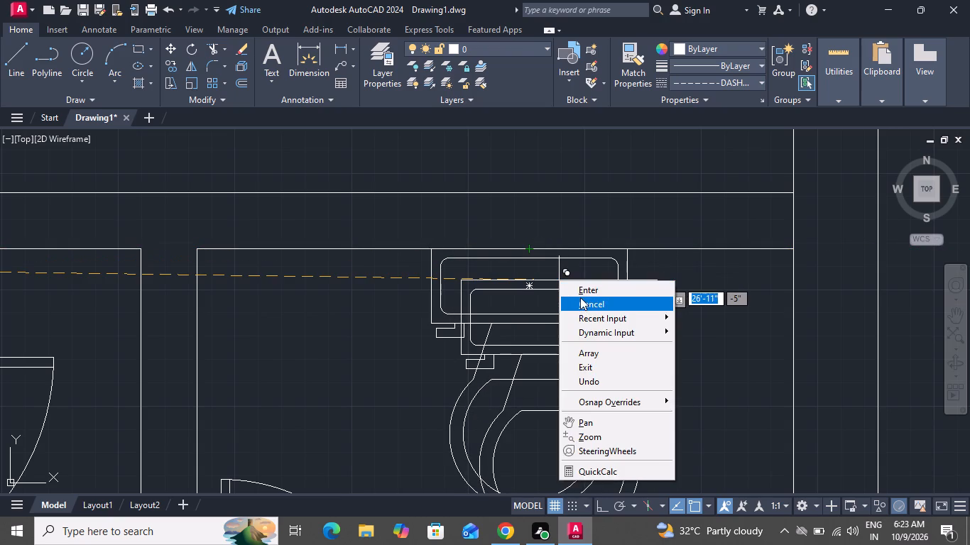
{"action": "left_click", "coordinate": [580, 297]}
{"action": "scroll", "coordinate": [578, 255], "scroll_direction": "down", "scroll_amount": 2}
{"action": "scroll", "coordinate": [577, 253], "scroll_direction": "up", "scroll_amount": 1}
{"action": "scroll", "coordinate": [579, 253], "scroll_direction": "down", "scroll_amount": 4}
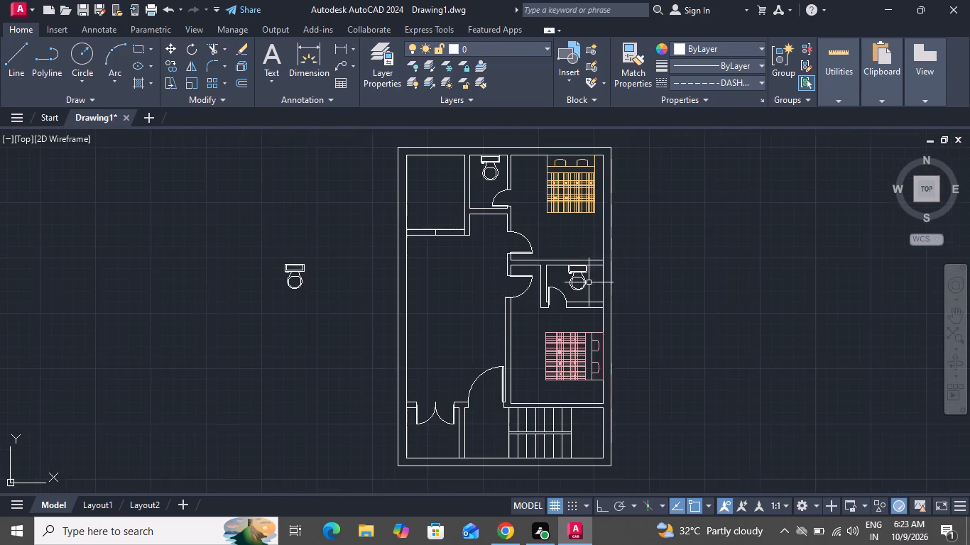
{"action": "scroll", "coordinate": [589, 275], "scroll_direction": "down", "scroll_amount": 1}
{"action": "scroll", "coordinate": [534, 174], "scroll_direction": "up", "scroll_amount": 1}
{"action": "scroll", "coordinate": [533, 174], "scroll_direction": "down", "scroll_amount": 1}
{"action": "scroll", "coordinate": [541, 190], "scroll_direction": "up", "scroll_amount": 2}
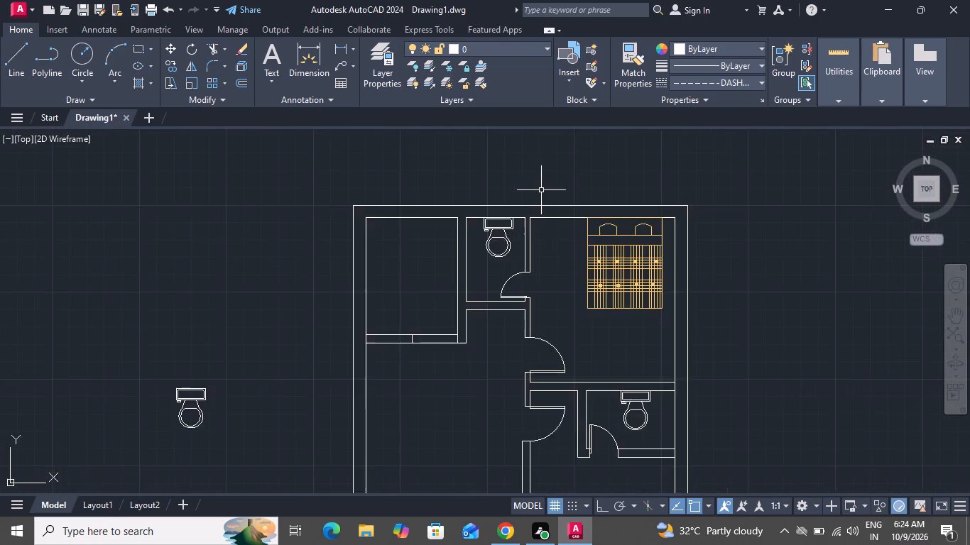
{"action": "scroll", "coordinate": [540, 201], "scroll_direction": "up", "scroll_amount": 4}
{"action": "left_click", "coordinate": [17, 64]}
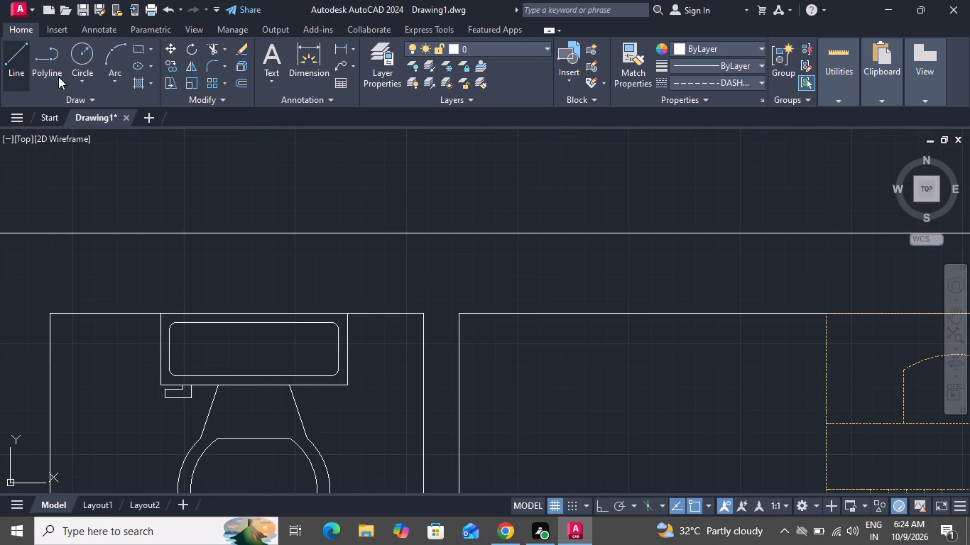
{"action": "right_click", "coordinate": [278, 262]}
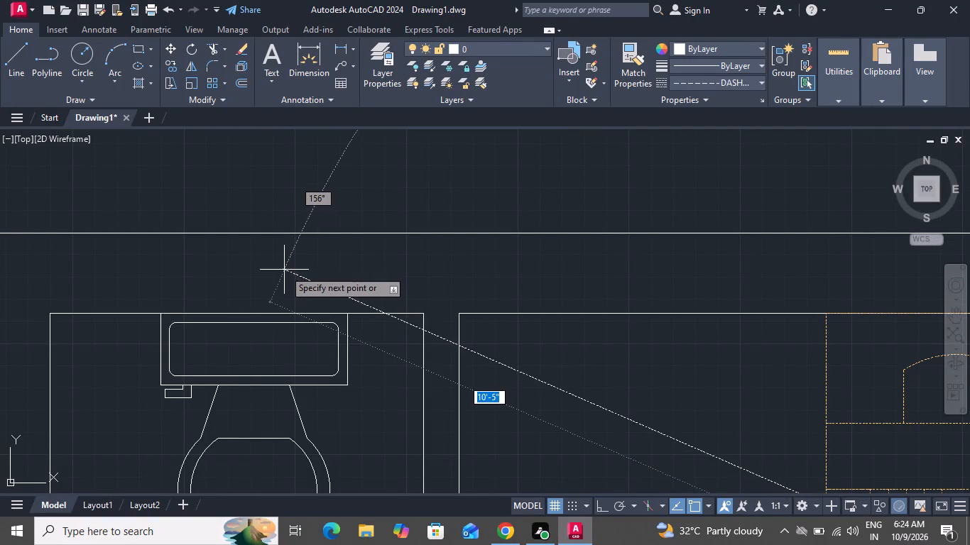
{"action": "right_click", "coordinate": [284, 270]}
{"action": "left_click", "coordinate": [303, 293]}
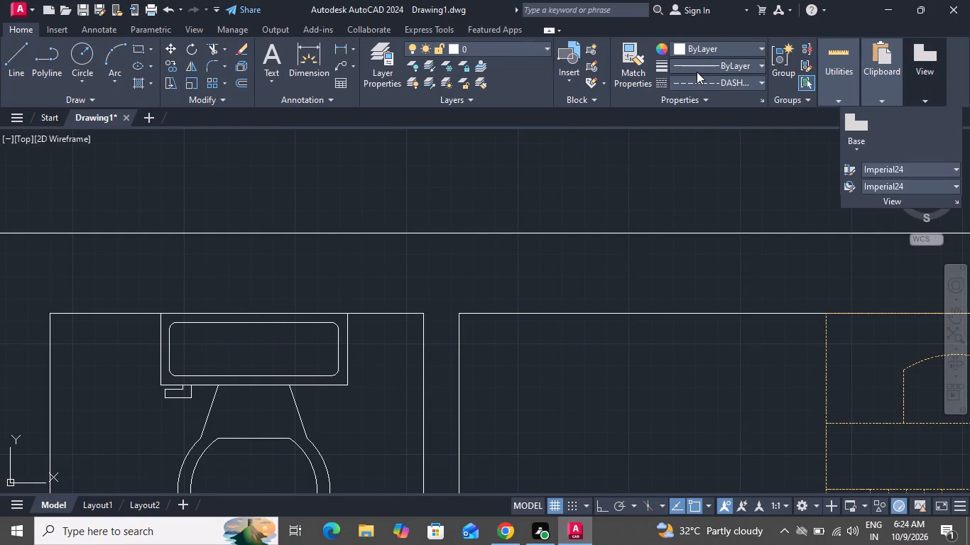
Set the current linetype to ByLayer.
{"action": "left_click", "coordinate": [708, 82]}
{"action": "left_click", "coordinate": [712, 94]}
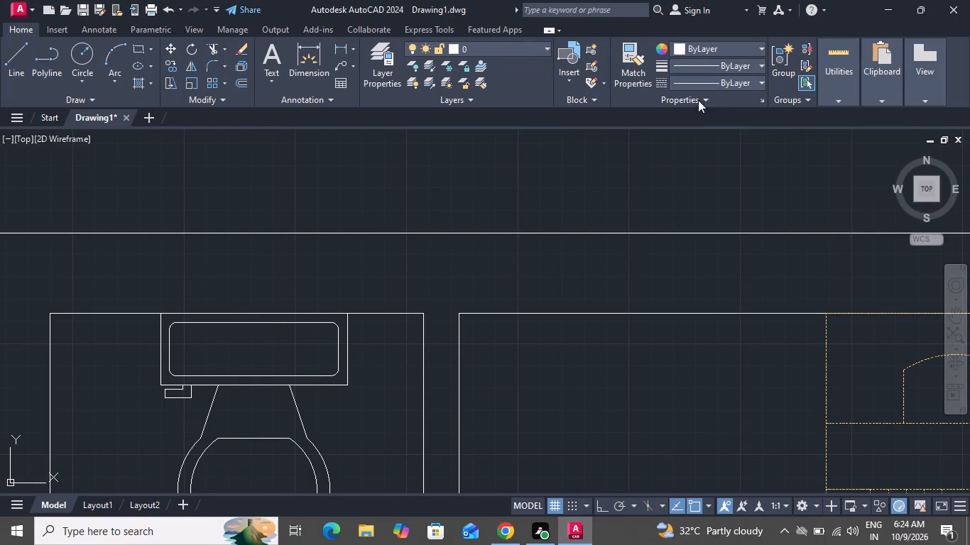
With Ortho on, draw a vertical line across the north wall from the midpoint of the small upper bathroom's inner wall edge.
{"action": "left_click", "coordinate": [13, 54]}
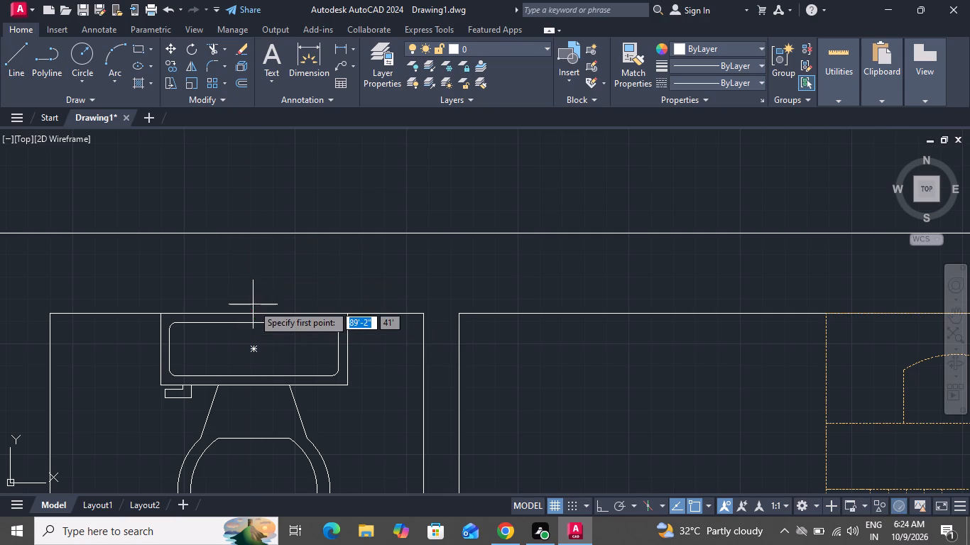
{"action": "scroll", "coordinate": [241, 315], "scroll_direction": "up", "scroll_amount": 1}
{"action": "scroll", "coordinate": [241, 315], "scroll_direction": "down", "scroll_amount": 1}
{"action": "left_click", "coordinate": [239, 316]}
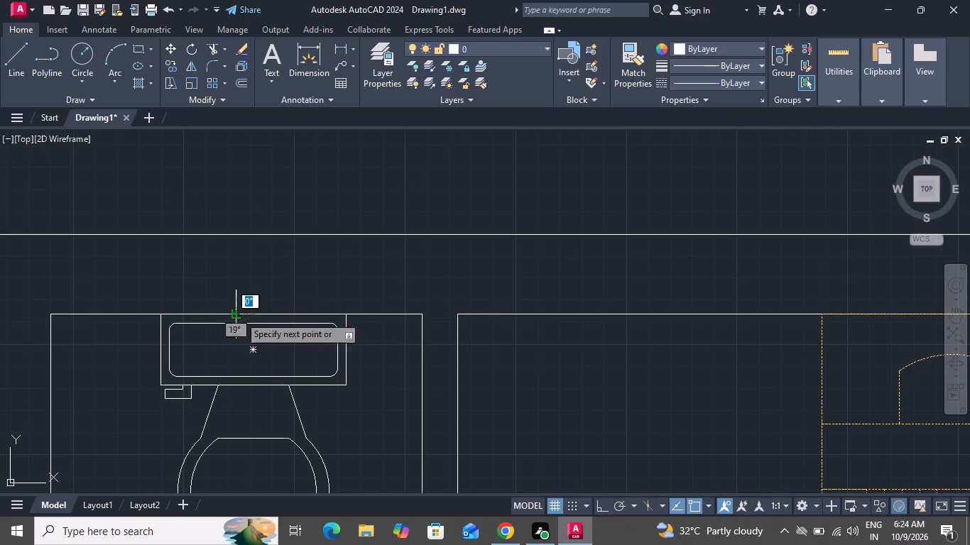
{"action": "left_click", "coordinate": [597, 502]}
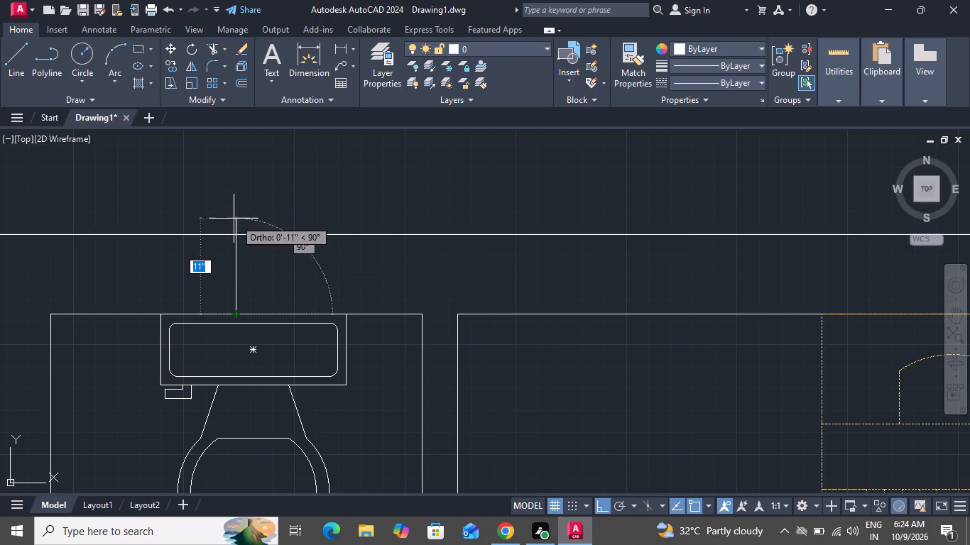
{"action": "left_click", "coordinate": [240, 236]}
{"action": "right_click", "coordinate": [240, 236]}
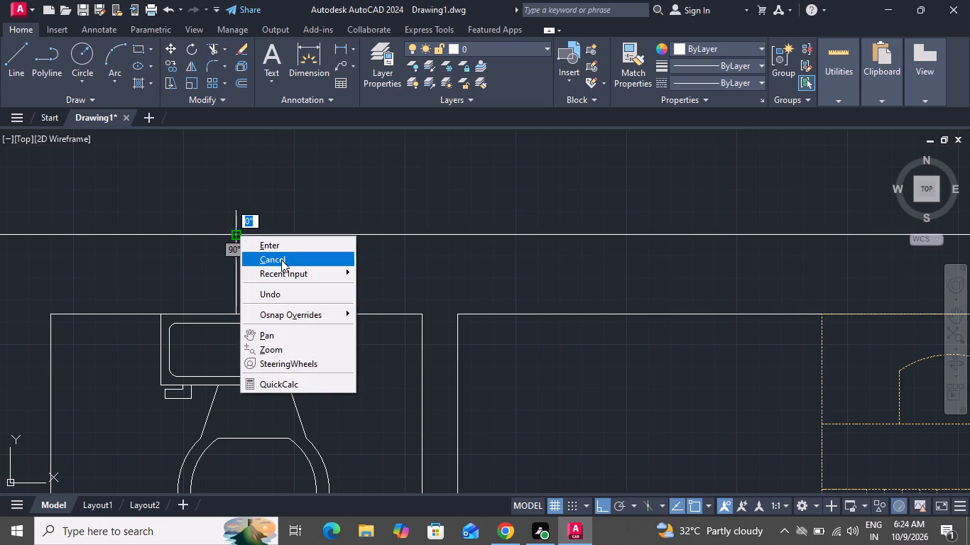
{"action": "left_click", "coordinate": [283, 260]}
Offset the vertical wall line 1' to both sides.
{"action": "type", "text": "o"}
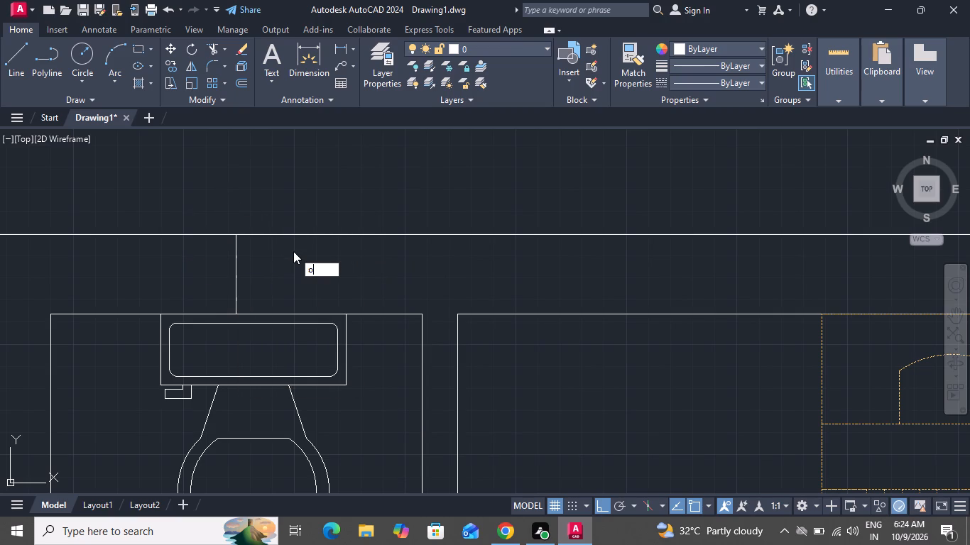
{"action": "key", "text": "space"}
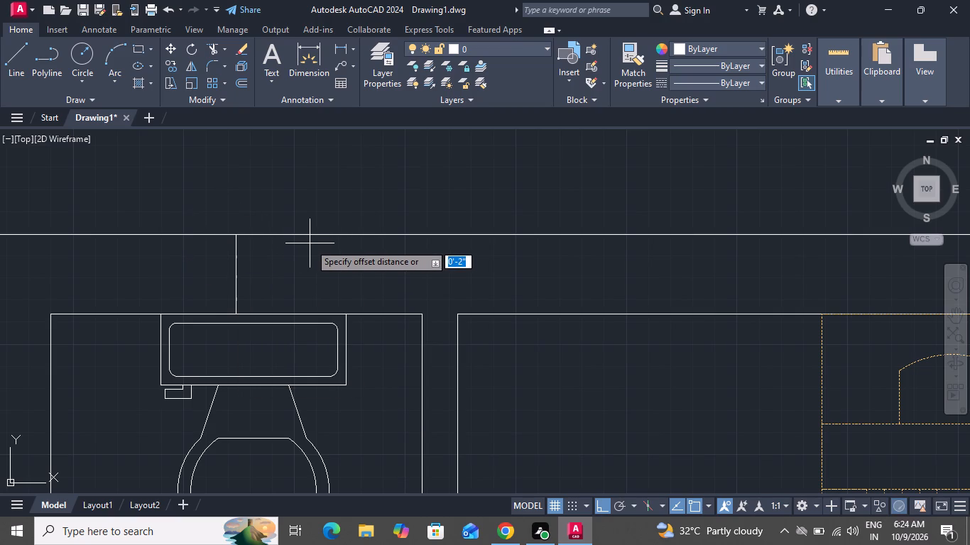
{"action": "key", "text": "1"}
{"action": "key", "text": "apostrophe"}
{"action": "key", "text": "Return"}
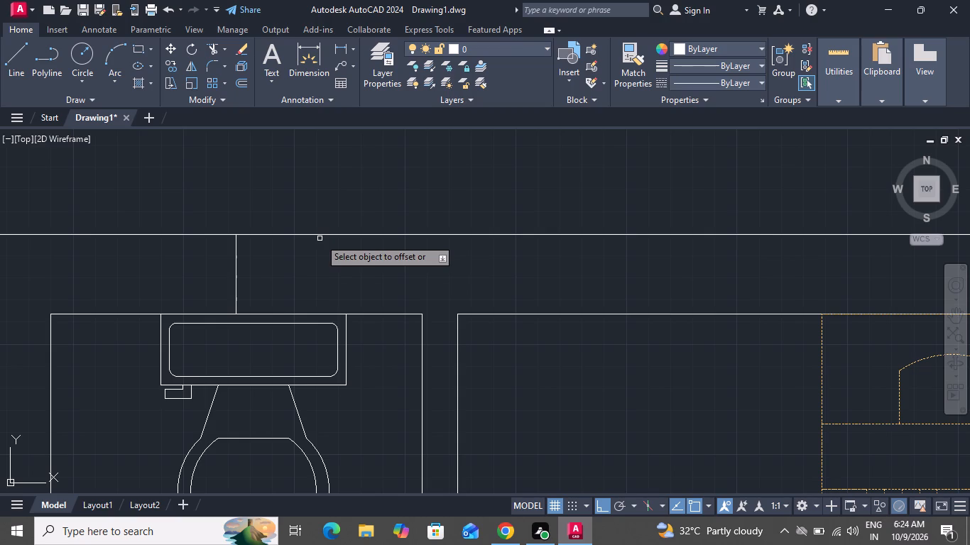
{"action": "left_click", "coordinate": [236, 286]}
{"action": "left_click", "coordinate": [280, 279]}
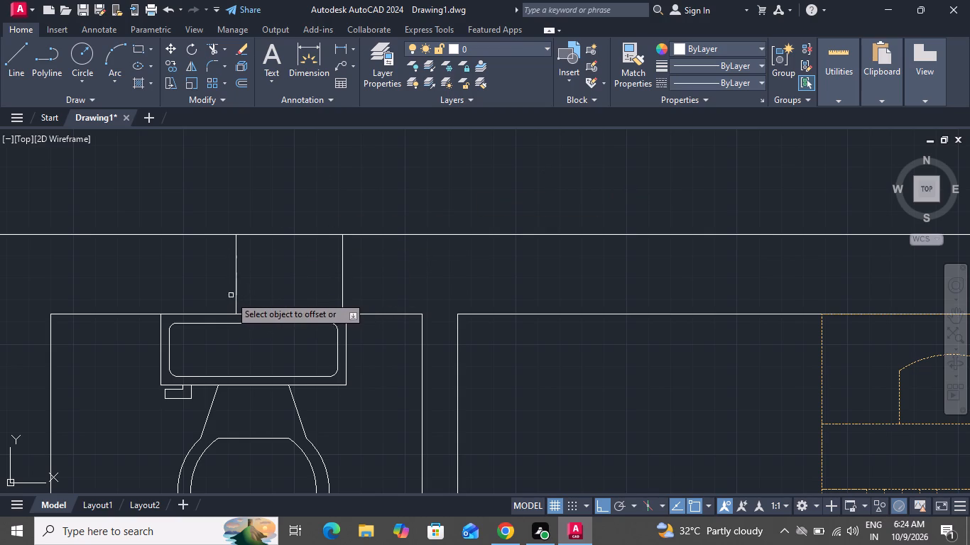
{"action": "left_click", "coordinate": [236, 290]}
{"action": "left_click", "coordinate": [180, 296]}
{"action": "right_click", "coordinate": [205, 272]}
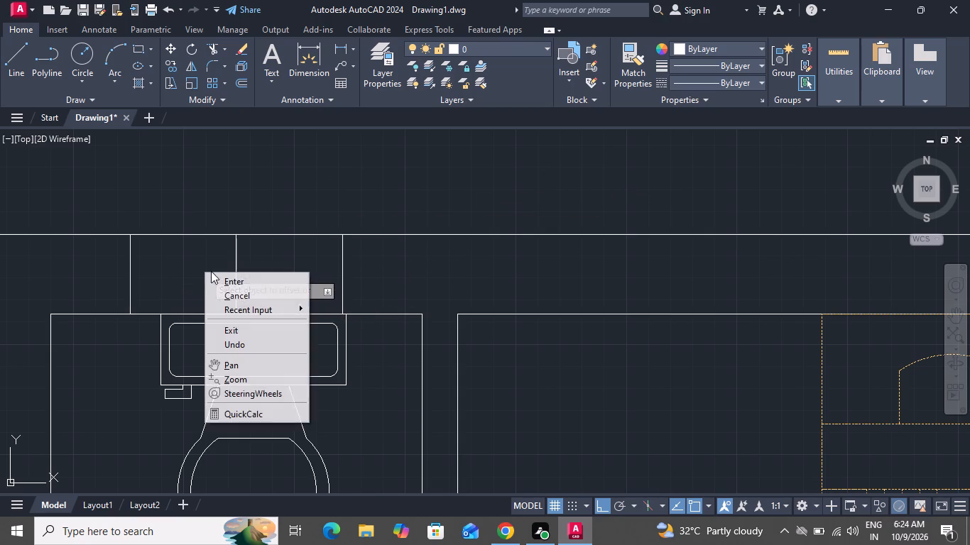
{"action": "left_click", "coordinate": [219, 287]}
Offset each of the two outer vertical lines 2" outward, away from the centre line.
{"action": "key", "text": "o"}
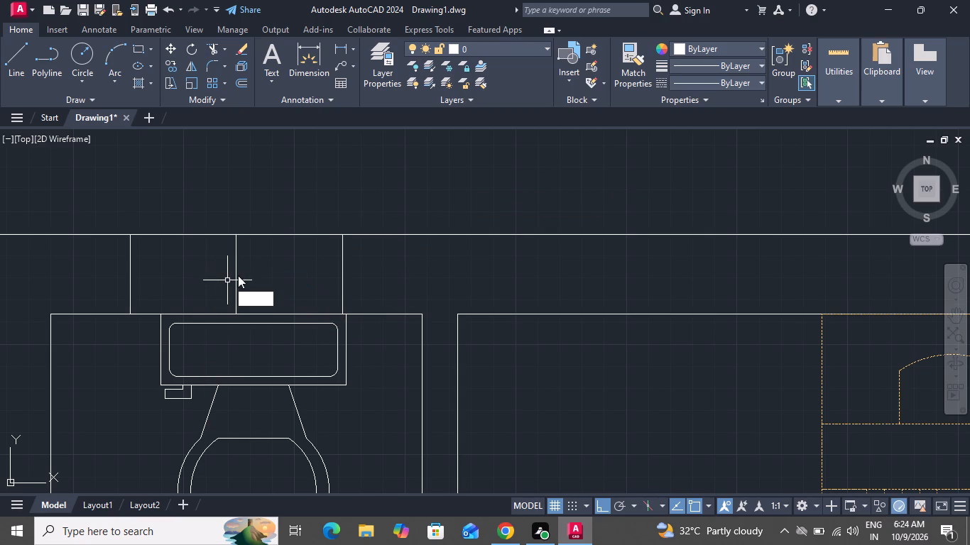
{"action": "key", "text": "space"}
{"action": "key", "text": "2"}
{"action": "key", "text": "shift+quotedbl"}
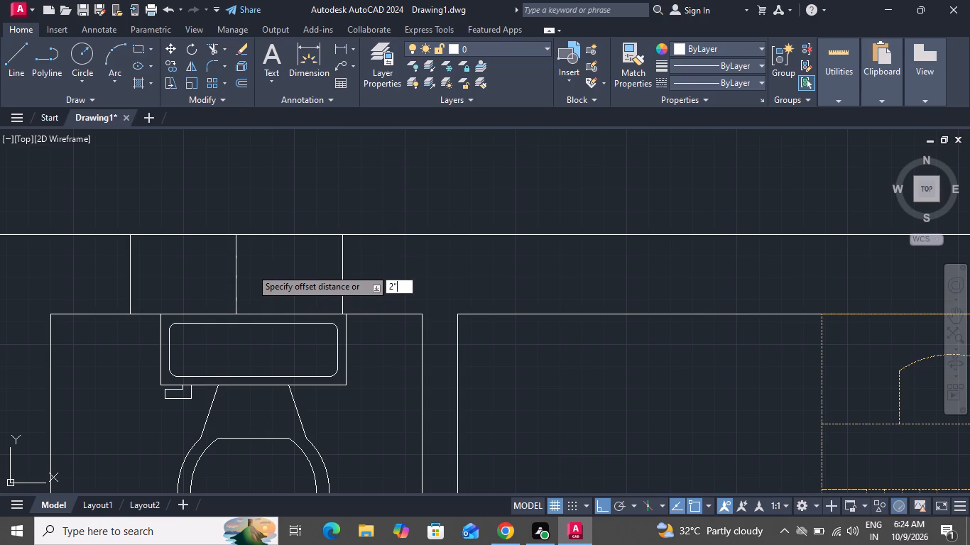
{"action": "key", "text": "Return"}
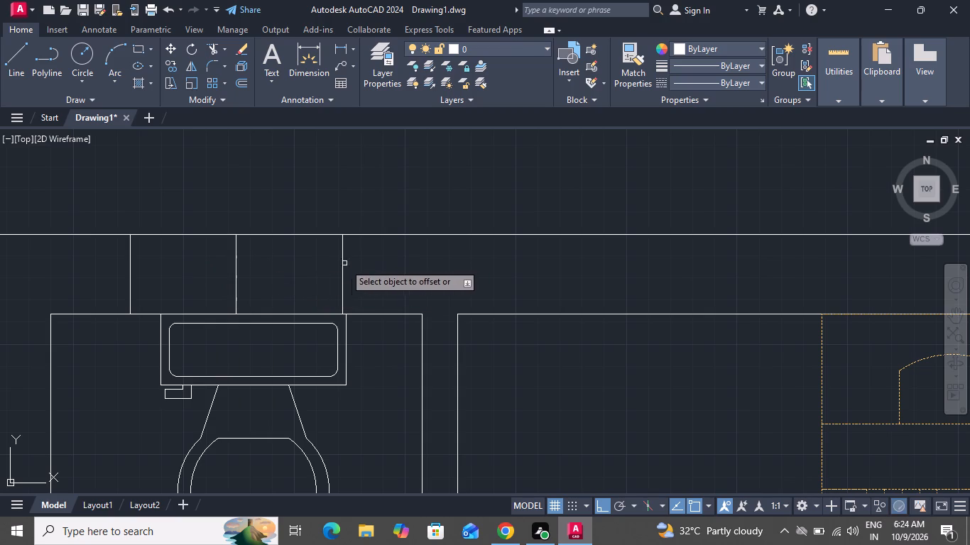
{"action": "left_click", "coordinate": [342, 268]}
{"action": "left_click", "coordinate": [359, 261]}
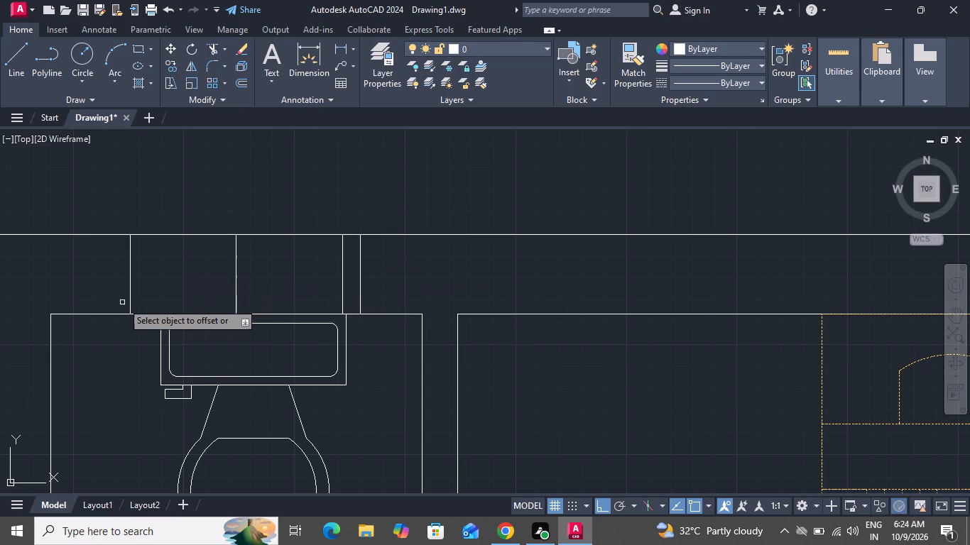
{"action": "left_click", "coordinate": [132, 294]}
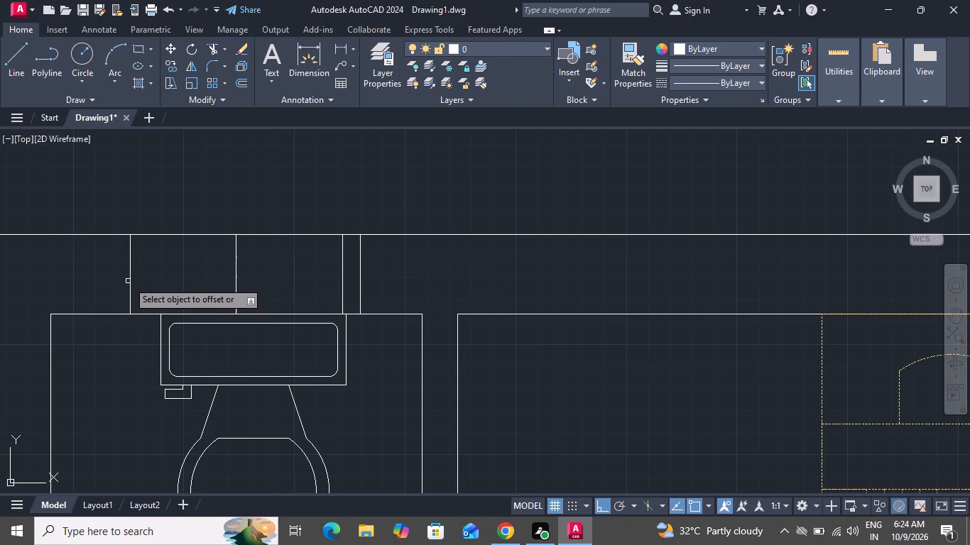
{"action": "left_click", "coordinate": [129, 280]}
{"action": "left_click", "coordinate": [116, 280]}
{"action": "right_click", "coordinate": [173, 265]}
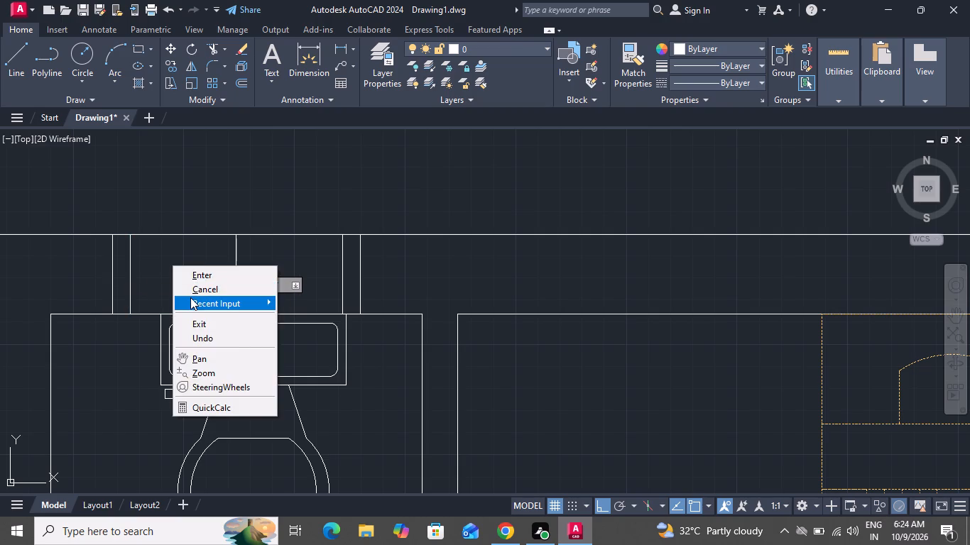
{"action": "left_click", "coordinate": [195, 272]}
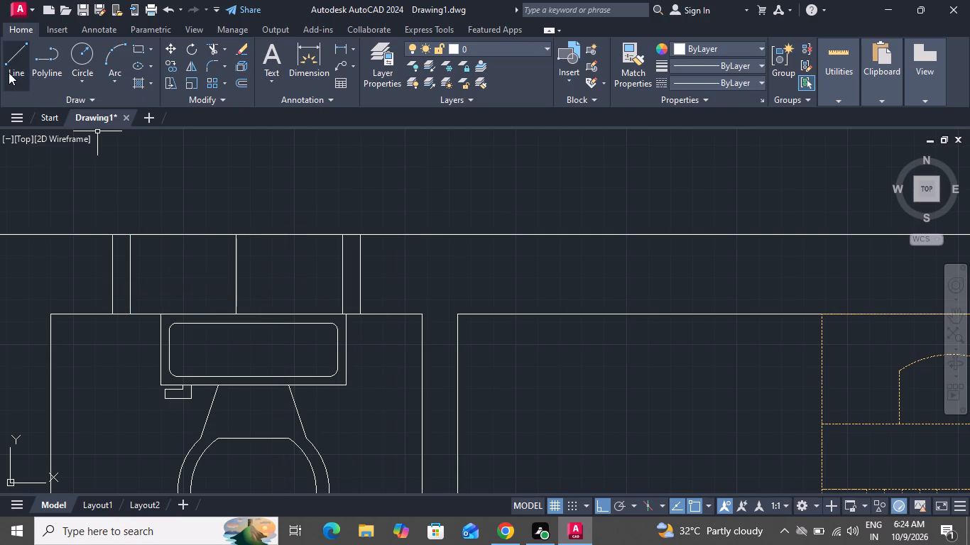
Draw a horizontal line across the wall opening between the midpoints of the two inner vertical side lines.
{"action": "left_click", "coordinate": [9, 72]}
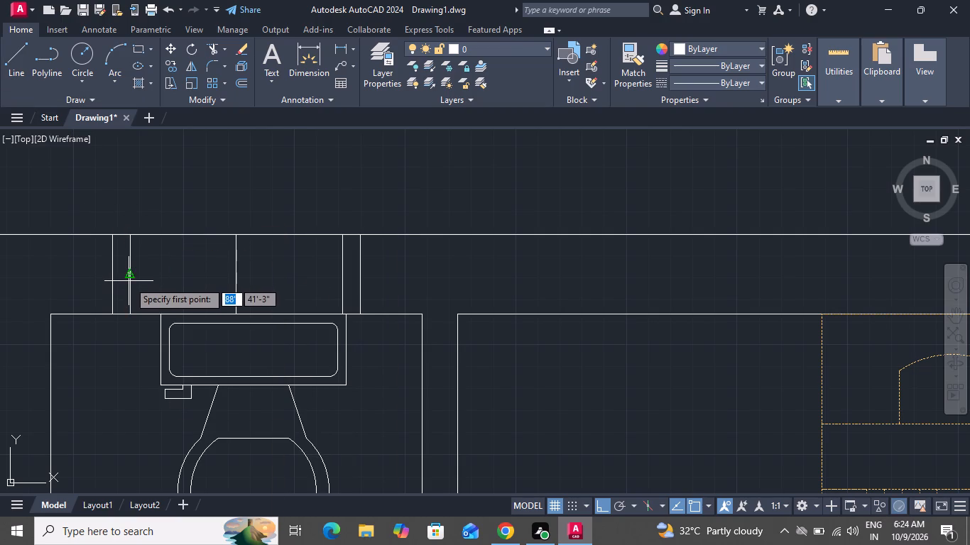
{"action": "left_click", "coordinate": [126, 273]}
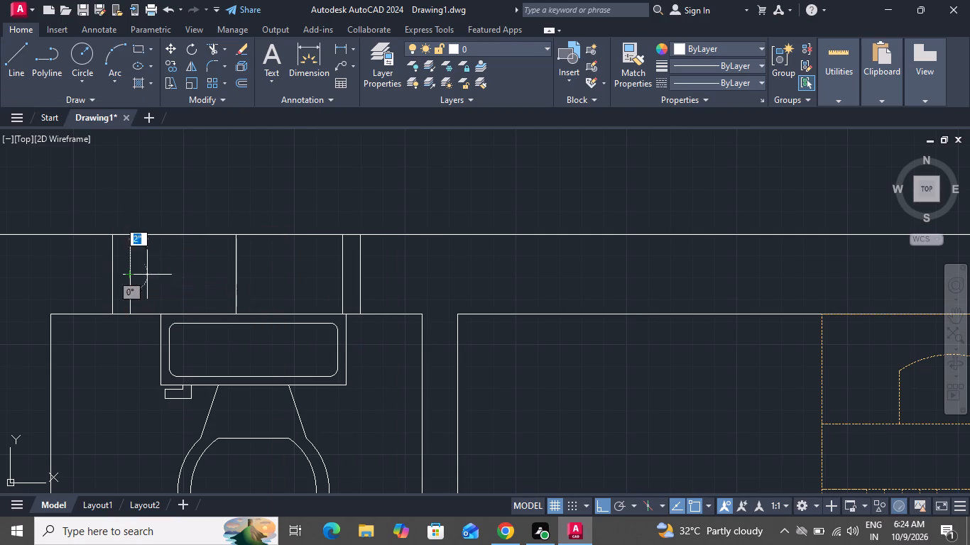
{"action": "left_click", "coordinate": [344, 269]}
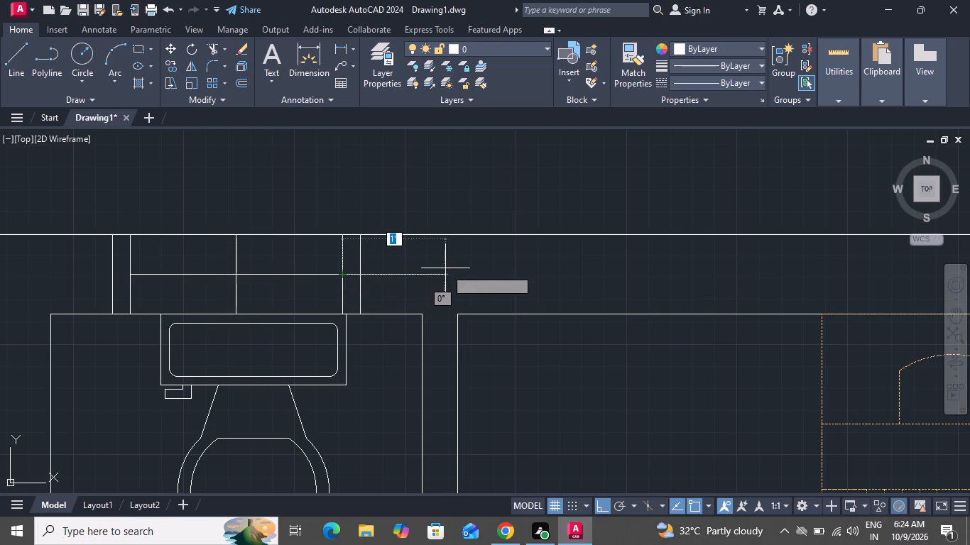
{"action": "right_click", "coordinate": [445, 268]}
{"action": "left_click", "coordinate": [467, 289]}
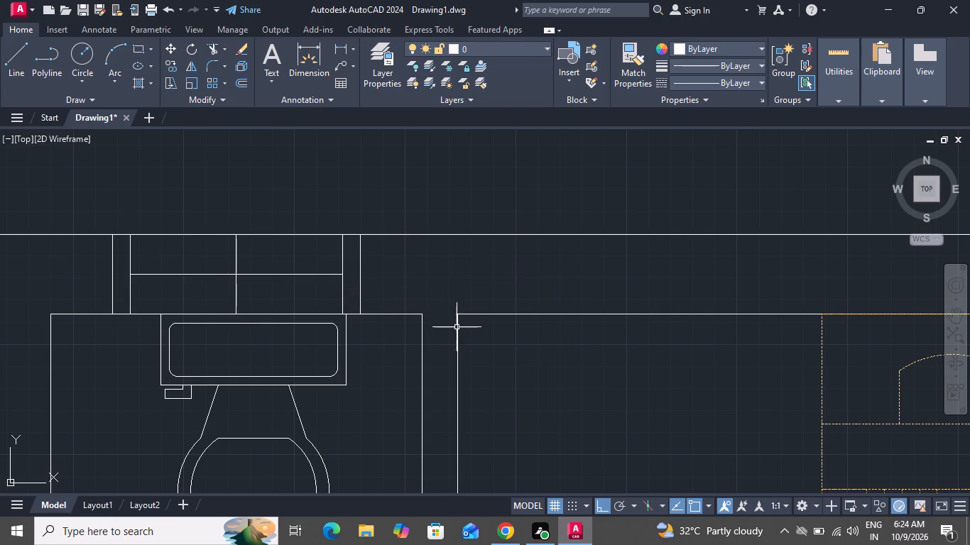
Offset the opening's horizontal line 1" to both its north and south sides.
{"action": "key", "text": "o"}
{"action": "key", "text": "space"}
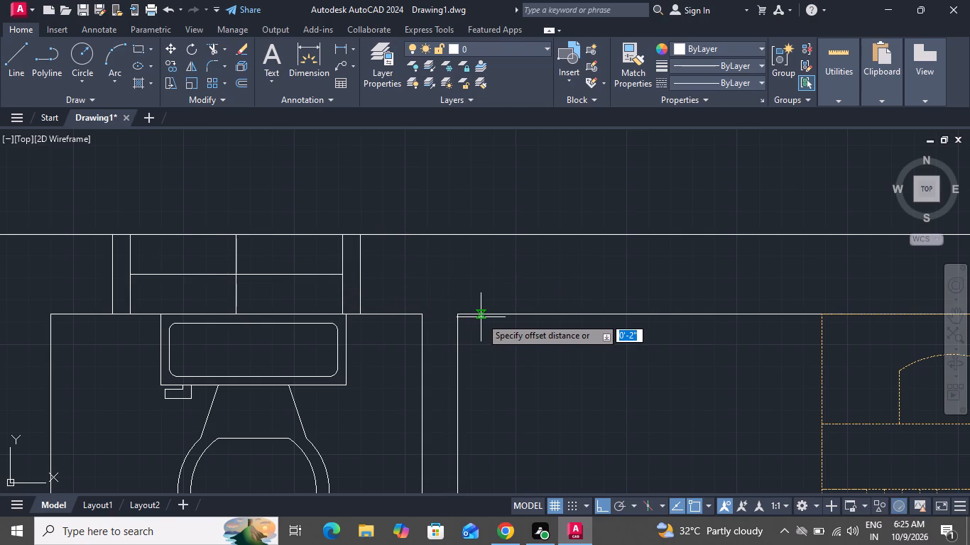
{"action": "key", "text": "1"}
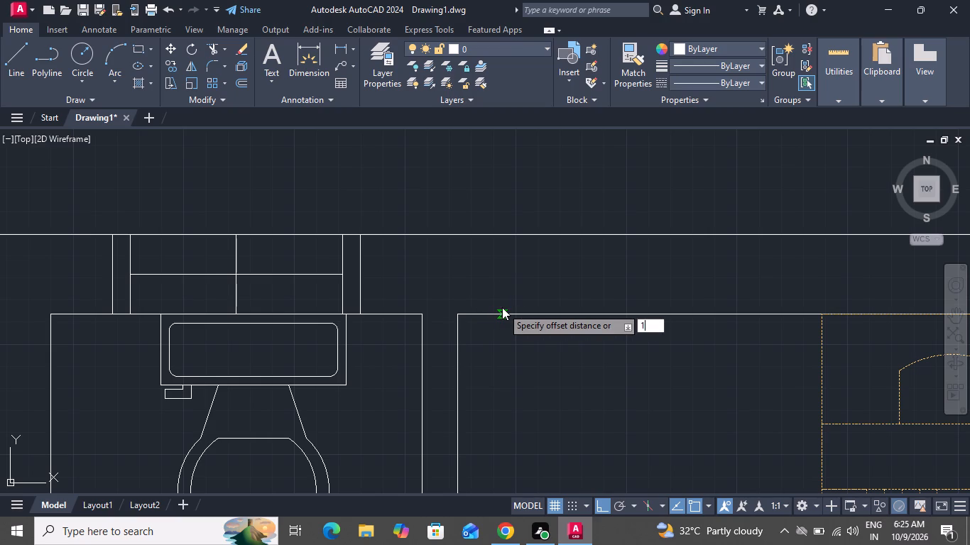
{"action": "key", "text": "shift+quotedbl"}
{"action": "key", "text": "Return"}
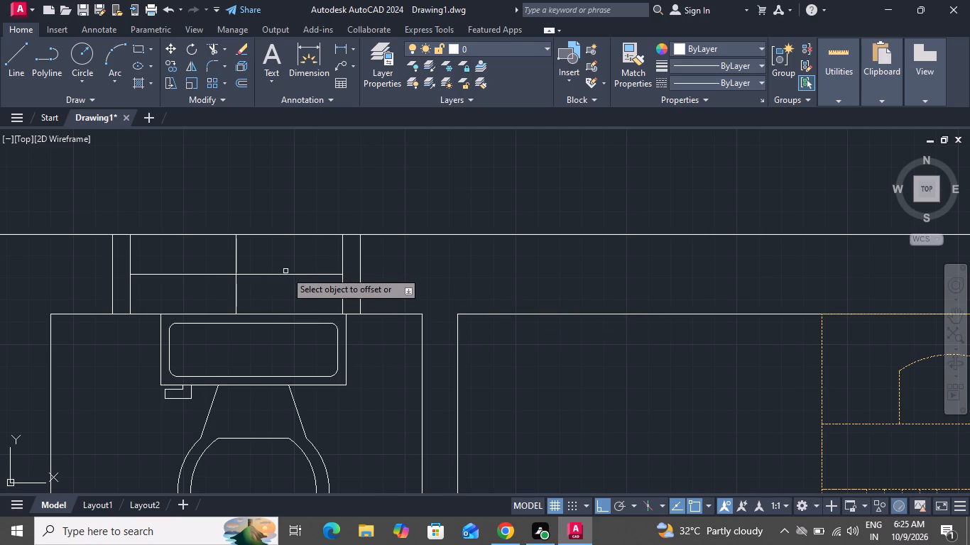
{"action": "left_click_drag", "start_coordinate": [288, 272], "coordinate": [306, 338]}
{"action": "scroll", "coordinate": [285, 275], "scroll_direction": "up", "scroll_amount": 2}
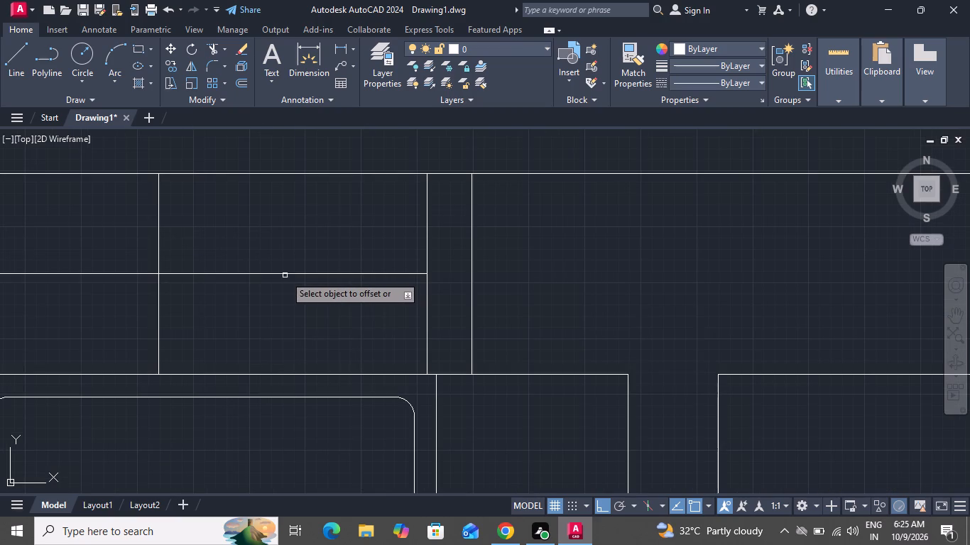
{"action": "left_click", "coordinate": [287, 272]}
{"action": "left_click", "coordinate": [283, 293]}
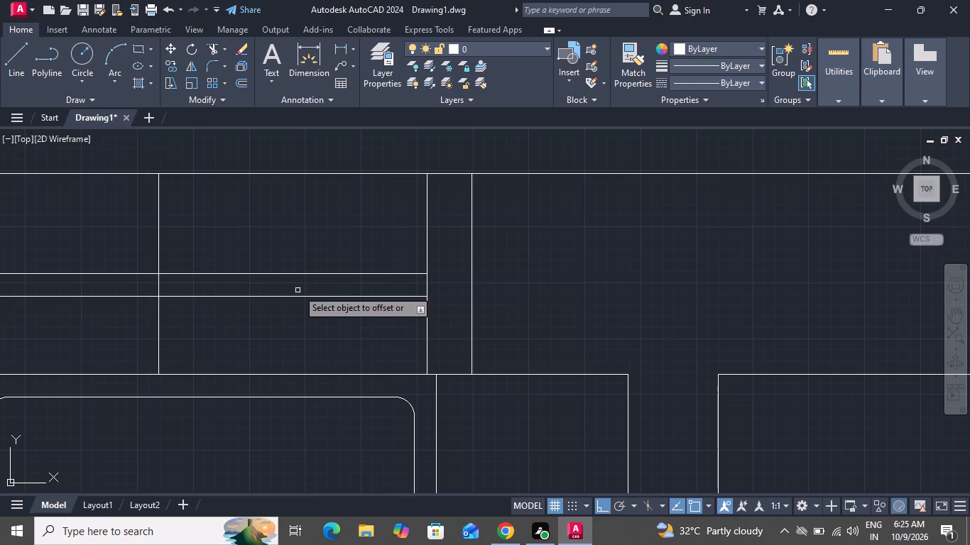
{"action": "left_click", "coordinate": [303, 270]}
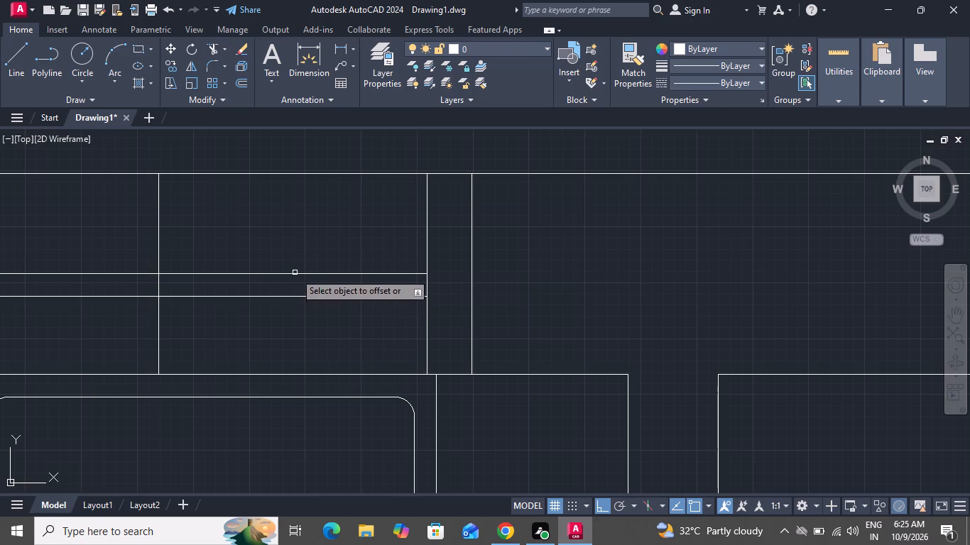
{"action": "left_click", "coordinate": [295, 272]}
{"action": "left_click", "coordinate": [300, 229]}
{"action": "right_click", "coordinate": [300, 227]}
{"action": "left_click", "coordinate": [330, 255]}
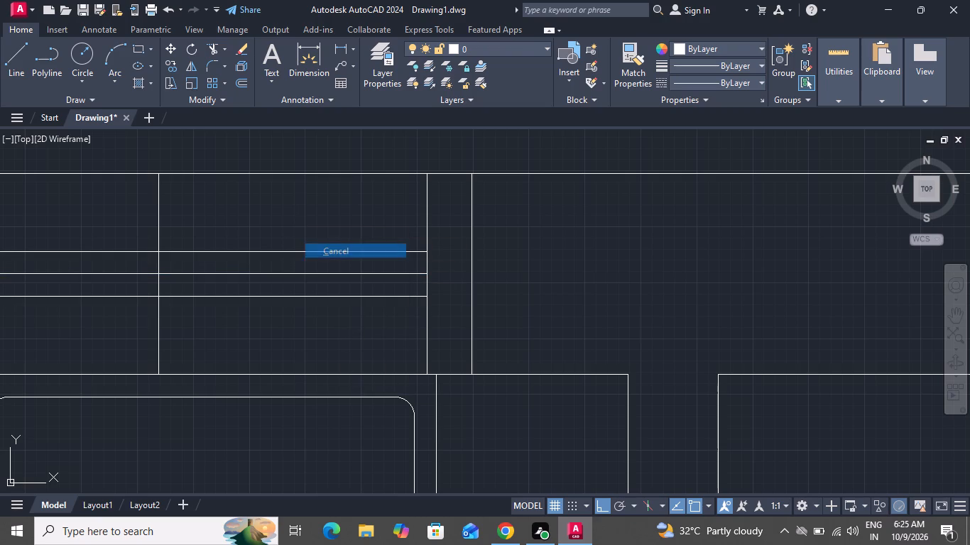
Delete the opening's vertical centre line and the original middle horizontal line.
{"action": "left_click", "coordinate": [177, 269]}
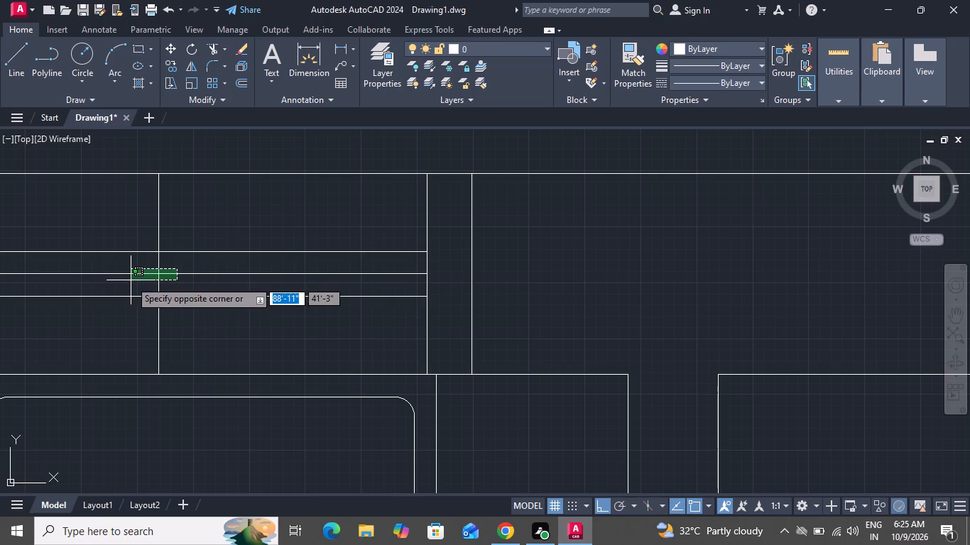
{"action": "left_click", "coordinate": [127, 280]}
{"action": "key", "text": "Delete"}
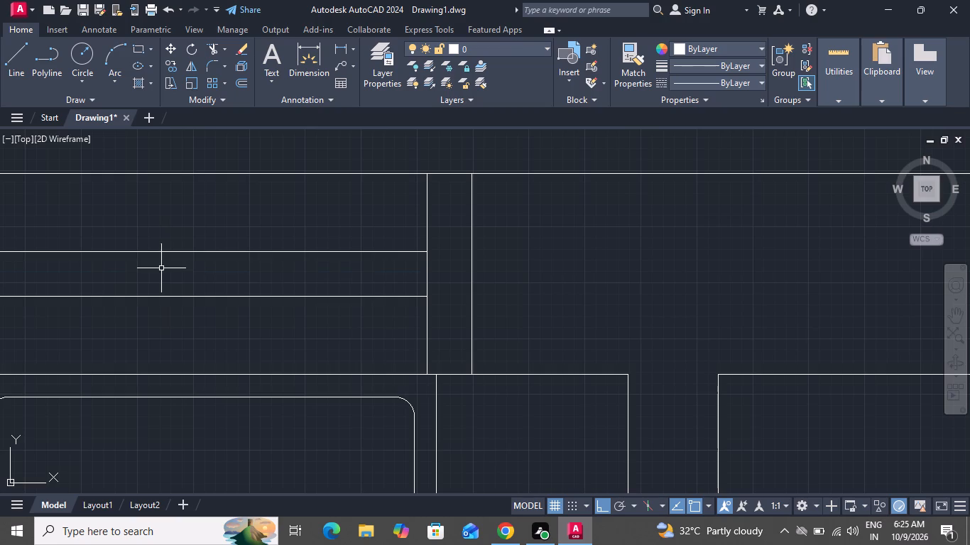
Move the whole bed in the northeast bedroom about 1' west along the north wall.
{"action": "scroll", "coordinate": [222, 309], "scroll_direction": "down", "scroll_amount": 2}
{"action": "scroll", "coordinate": [261, 343], "scroll_direction": "up", "scroll_amount": 1}
{"action": "scroll", "coordinate": [264, 342], "scroll_direction": "down", "scroll_amount": 1}
{"action": "scroll", "coordinate": [282, 266], "scroll_direction": "down", "scroll_amount": 3}
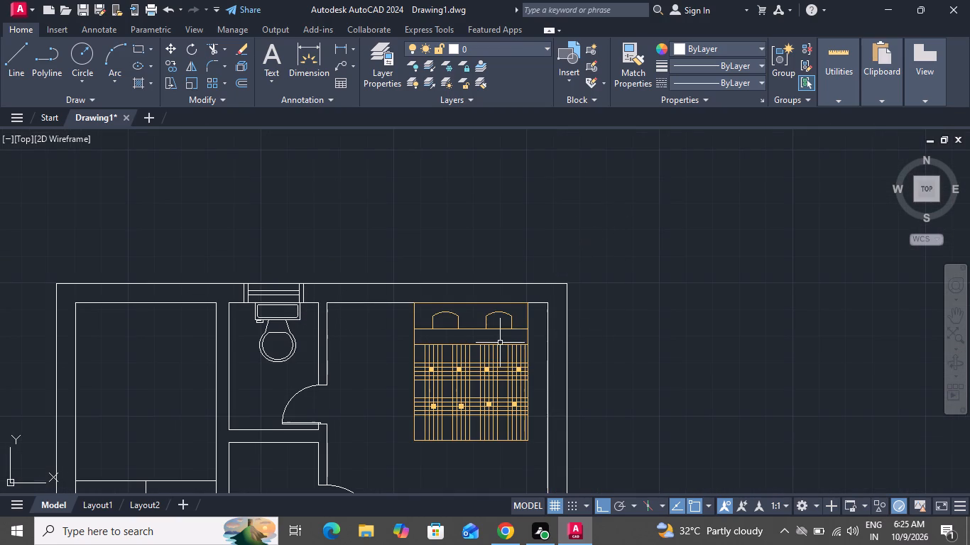
{"action": "scroll", "coordinate": [534, 327], "scroll_direction": "up", "scroll_amount": 1}
{"action": "left_click", "coordinate": [534, 302]}
{"action": "scroll", "coordinate": [410, 426], "scroll_direction": "down", "scroll_amount": 2}
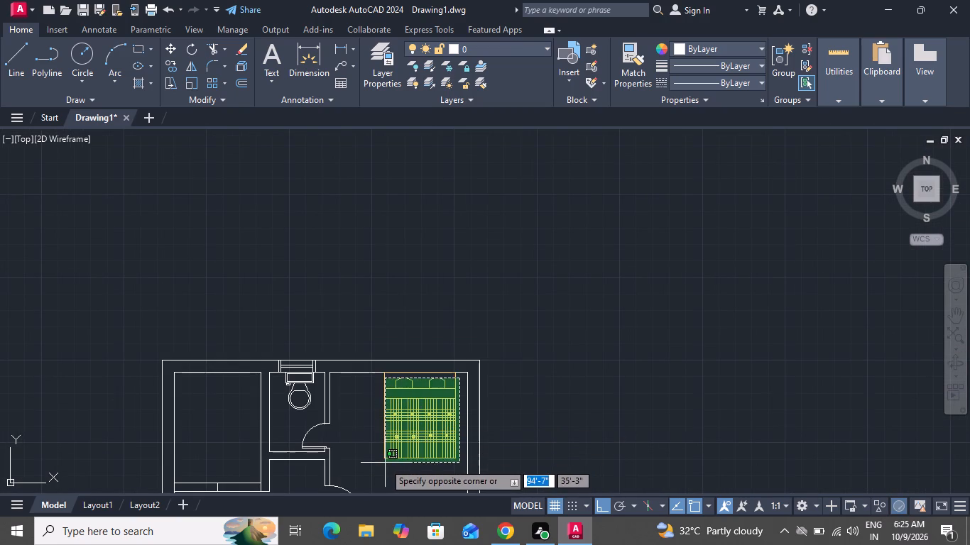
{"action": "left_click", "coordinate": [374, 454]}
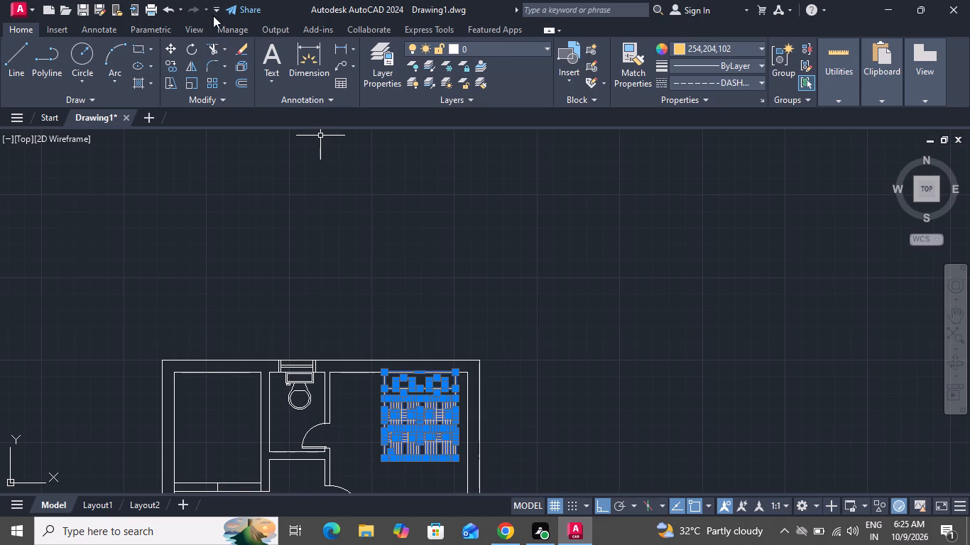
{"action": "left_click", "coordinate": [173, 45]}
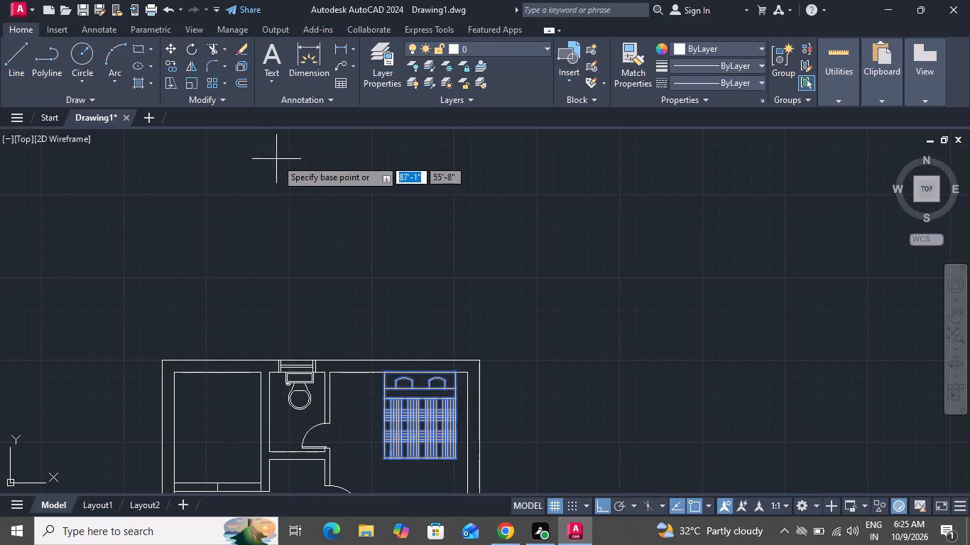
{"action": "scroll", "coordinate": [381, 373], "scroll_direction": "up", "scroll_amount": 2}
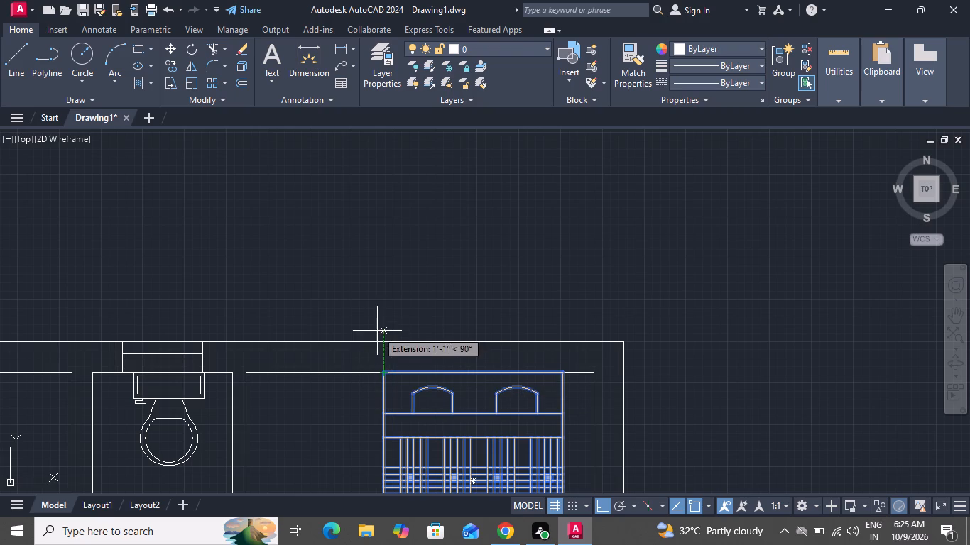
{"action": "left_click", "coordinate": [383, 368]}
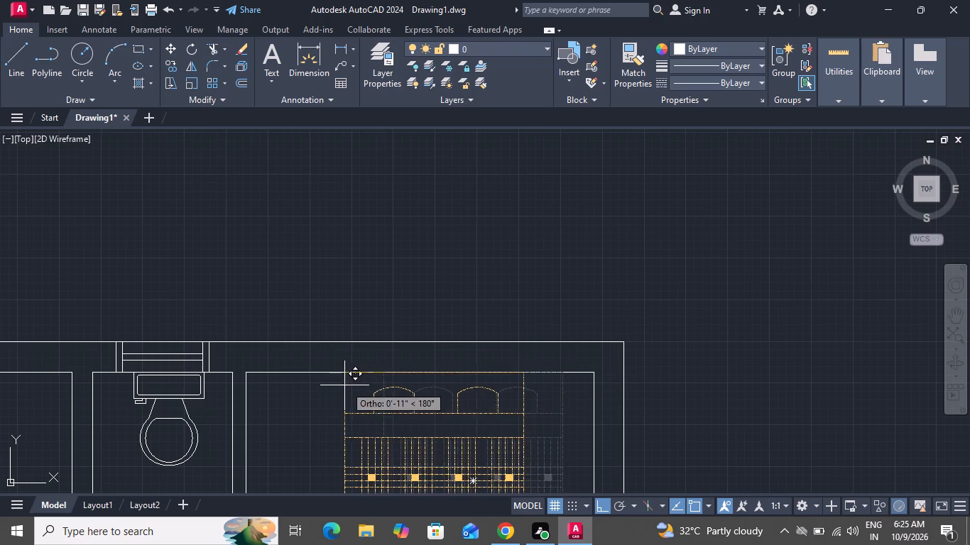
{"action": "left_click", "coordinate": [340, 375]}
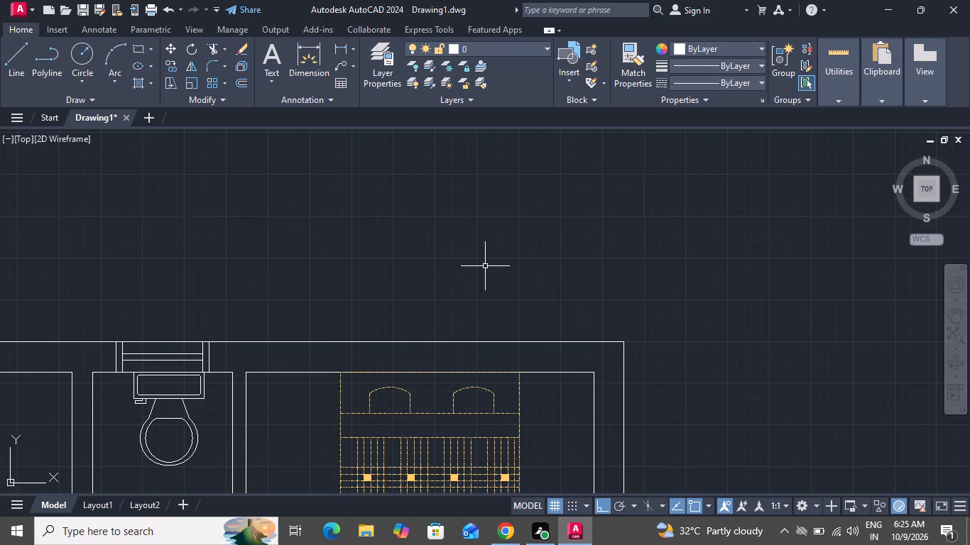
Draw a vertical line across the north wall above the bed, from the inner wall line's midpoint to the outer wall line.
{"action": "left_click", "coordinate": [12, 41]}
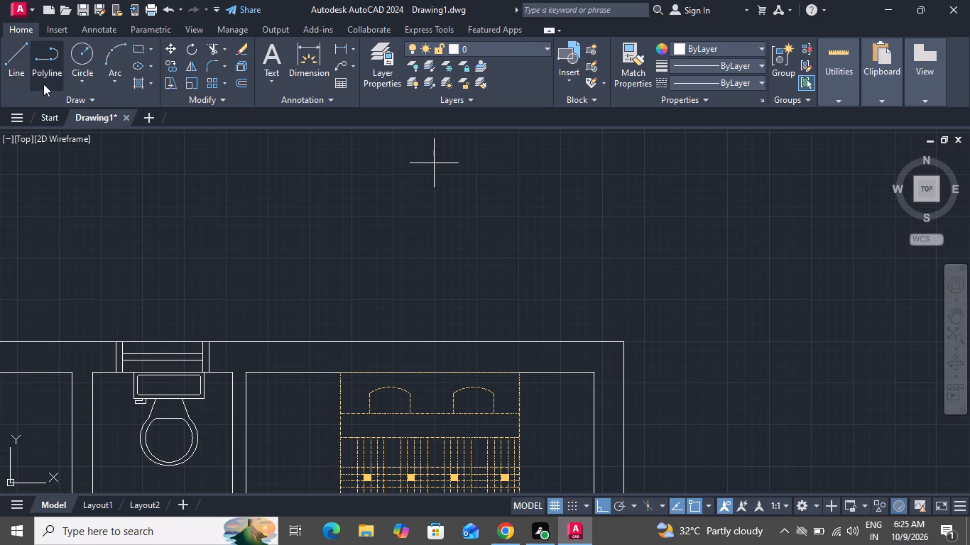
{"action": "left_click", "coordinate": [10, 60]}
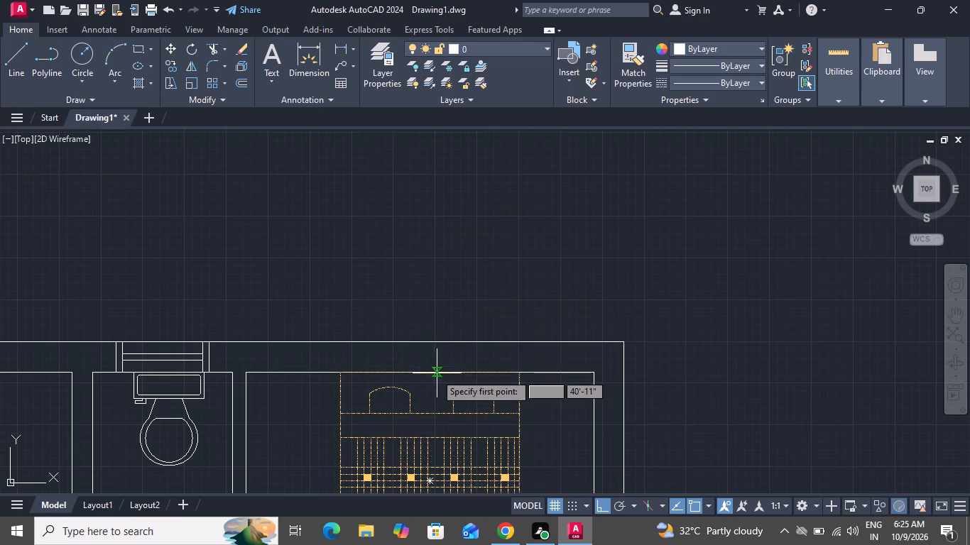
{"action": "scroll", "coordinate": [431, 376], "scroll_direction": "up", "scroll_amount": 2}
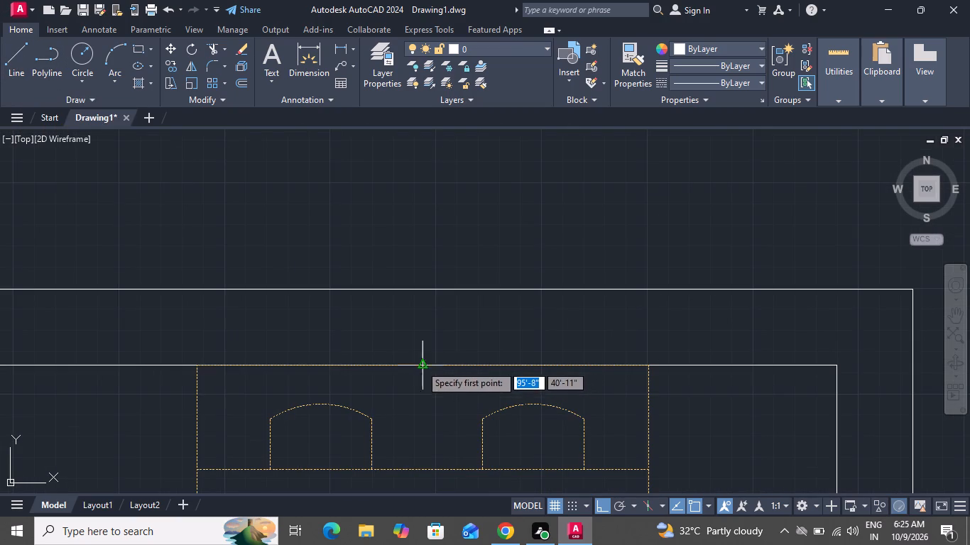
{"action": "left_click_drag", "start_coordinate": [420, 362], "coordinate": [425, 351]}
{"action": "left_click", "coordinate": [418, 286]}
{"action": "right_click", "coordinate": [419, 286]}
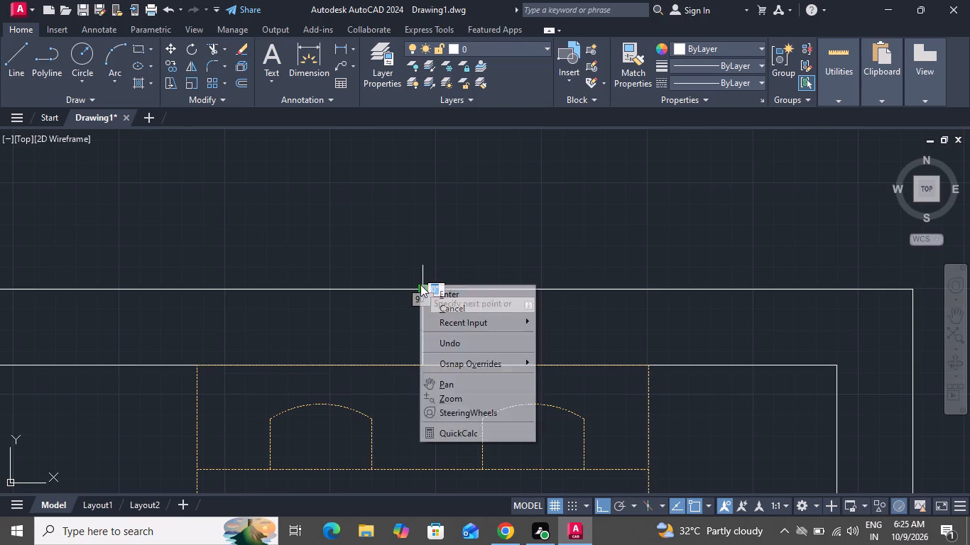
{"action": "left_click", "coordinate": [445, 306]}
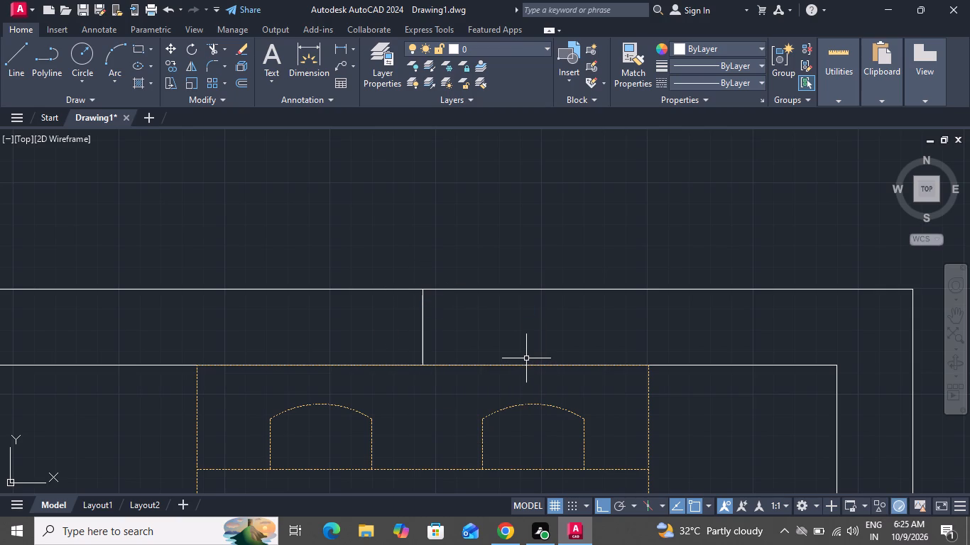
Offset the new vertical line in the north wall 2' to both its east and west sides.
{"action": "key", "text": "o"}
{"action": "key", "text": "space"}
{"action": "key", "text": "2"}
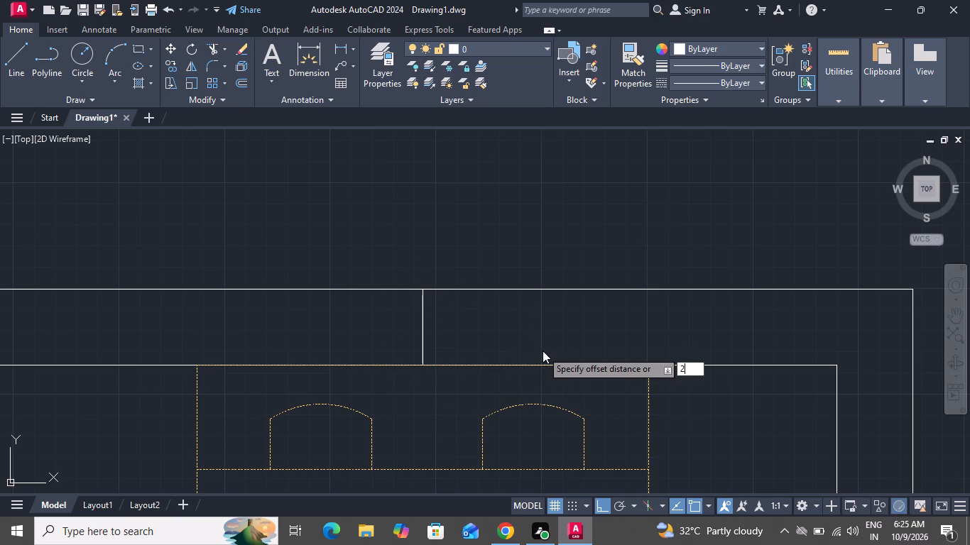
{"action": "key", "text": "apostrophe"}
{"action": "key", "text": "Return"}
{"action": "left_click_drag", "start_coordinate": [512, 360], "coordinate": [498, 356]}
{"action": "left_click", "coordinate": [374, 313]}
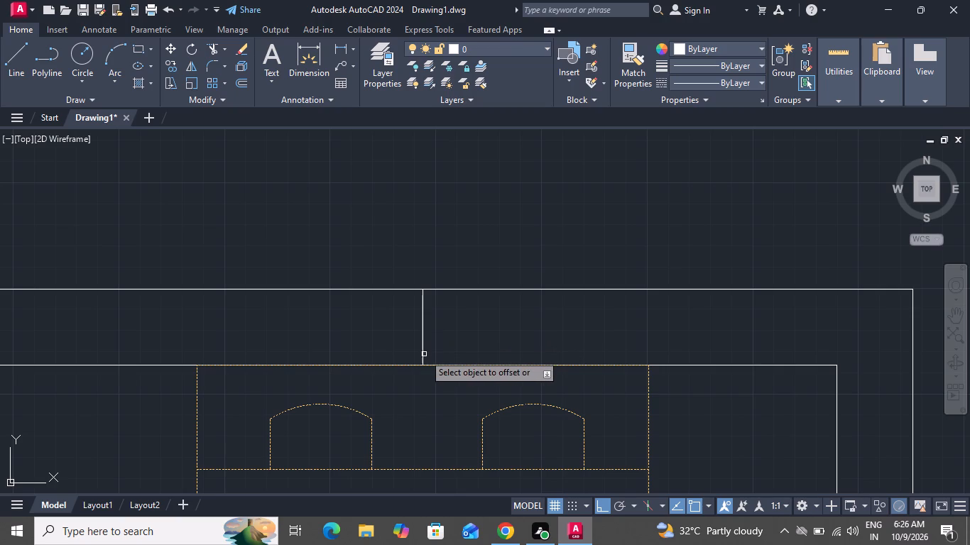
{"action": "left_click", "coordinate": [424, 354]}
{"action": "left_click", "coordinate": [557, 327]}
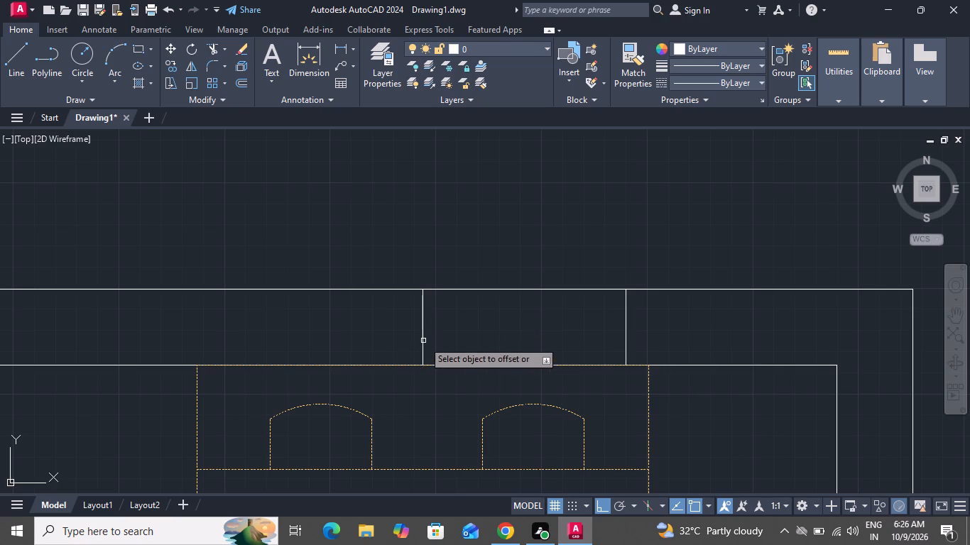
{"action": "left_click", "coordinate": [423, 339]}
{"action": "left_click", "coordinate": [370, 341]}
{"action": "right_click", "coordinate": [382, 338]}
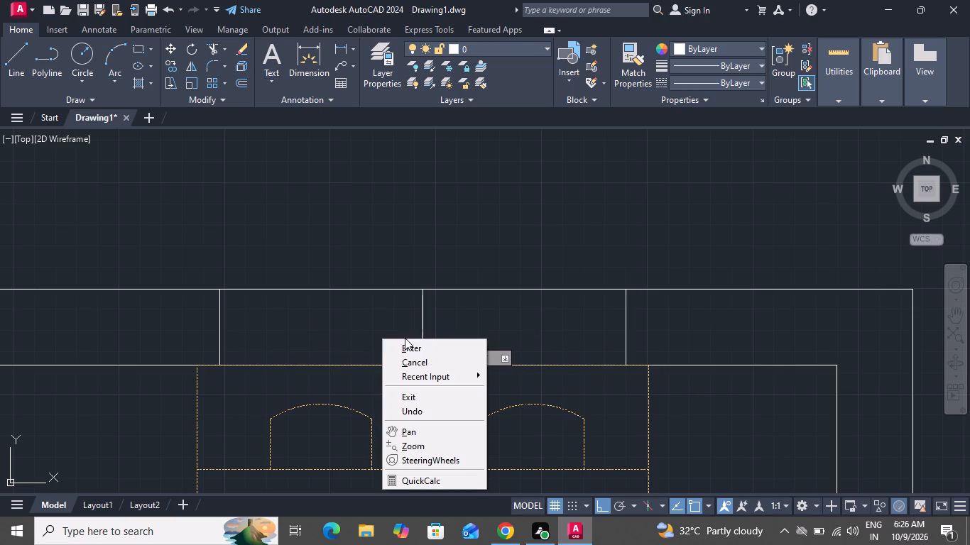
{"action": "left_click", "coordinate": [418, 351]}
Offset each of the two outer vertical lines 2" outward, away from the centre line.
{"action": "key", "text": "o"}
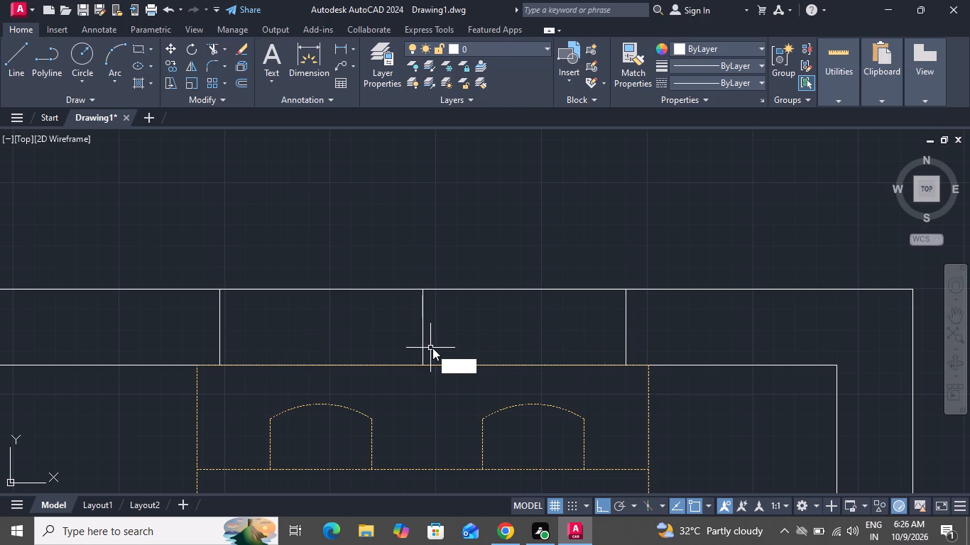
{"action": "key", "text": "space"}
{"action": "key", "text": "2"}
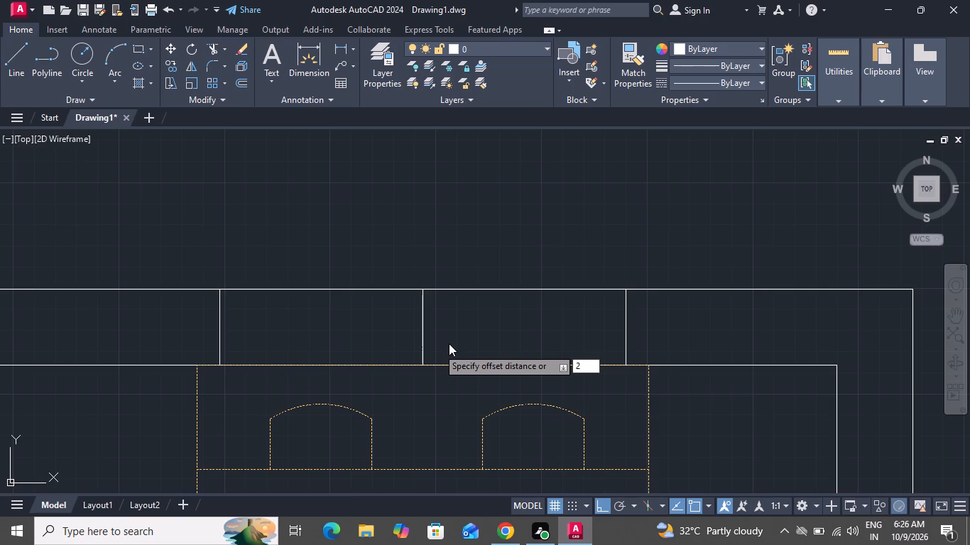
{"action": "key", "text": "shift+quotedbl"}
{"action": "key", "text": "Return"}
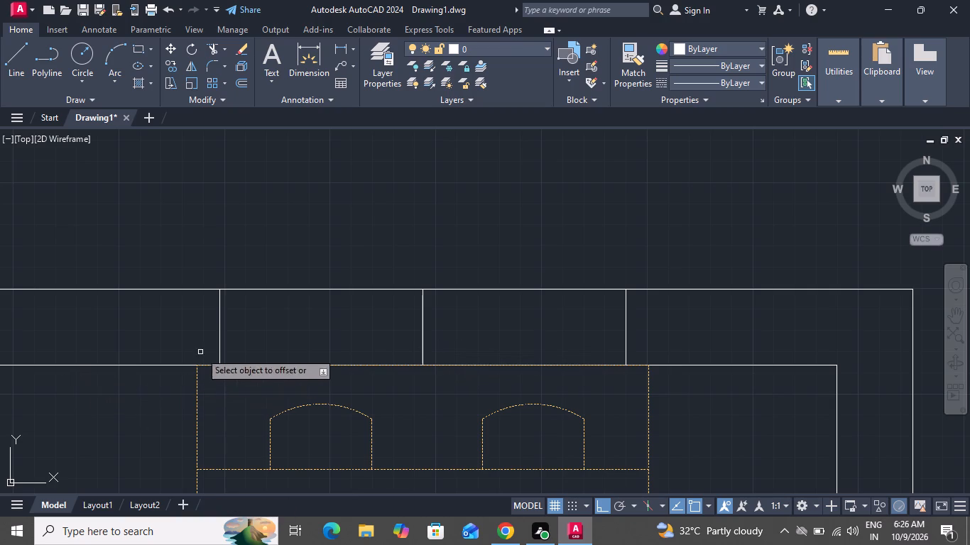
{"action": "left_click", "coordinate": [220, 336]}
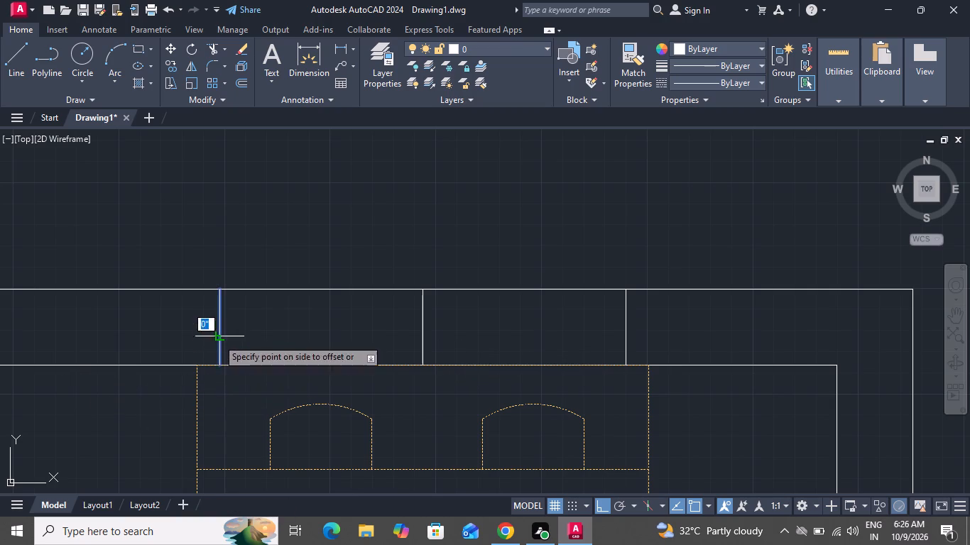
{"action": "left_click", "coordinate": [208, 343]}
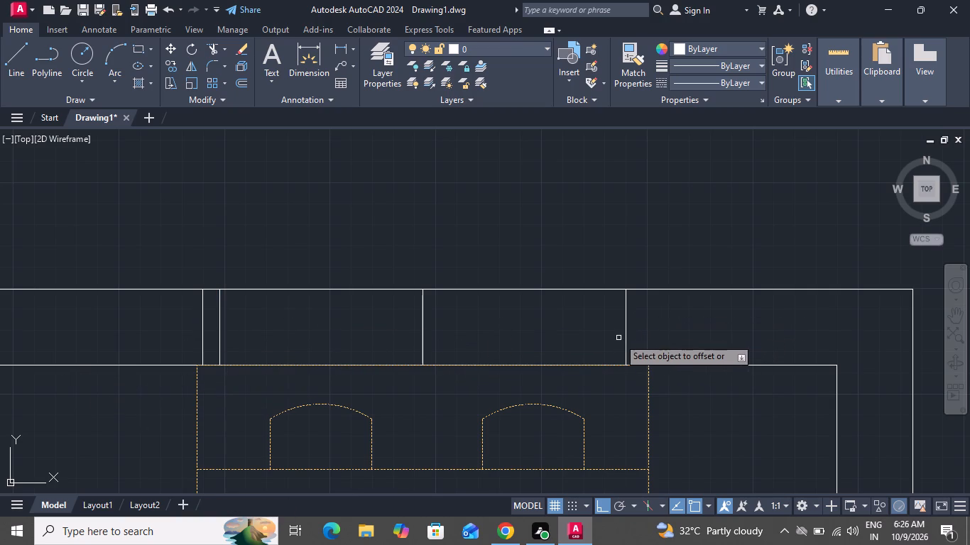
{"action": "left_click", "coordinate": [626, 338]}
{"action": "left_click", "coordinate": [675, 326]}
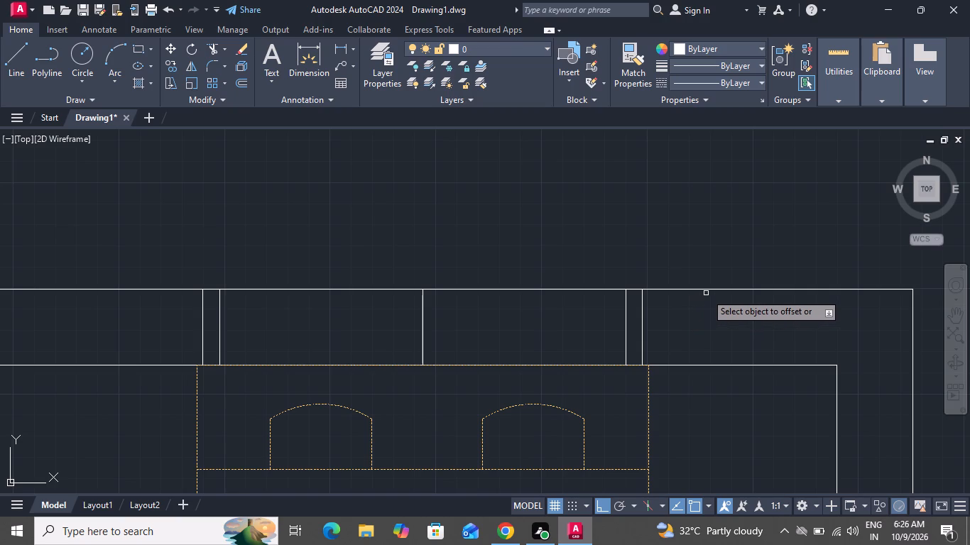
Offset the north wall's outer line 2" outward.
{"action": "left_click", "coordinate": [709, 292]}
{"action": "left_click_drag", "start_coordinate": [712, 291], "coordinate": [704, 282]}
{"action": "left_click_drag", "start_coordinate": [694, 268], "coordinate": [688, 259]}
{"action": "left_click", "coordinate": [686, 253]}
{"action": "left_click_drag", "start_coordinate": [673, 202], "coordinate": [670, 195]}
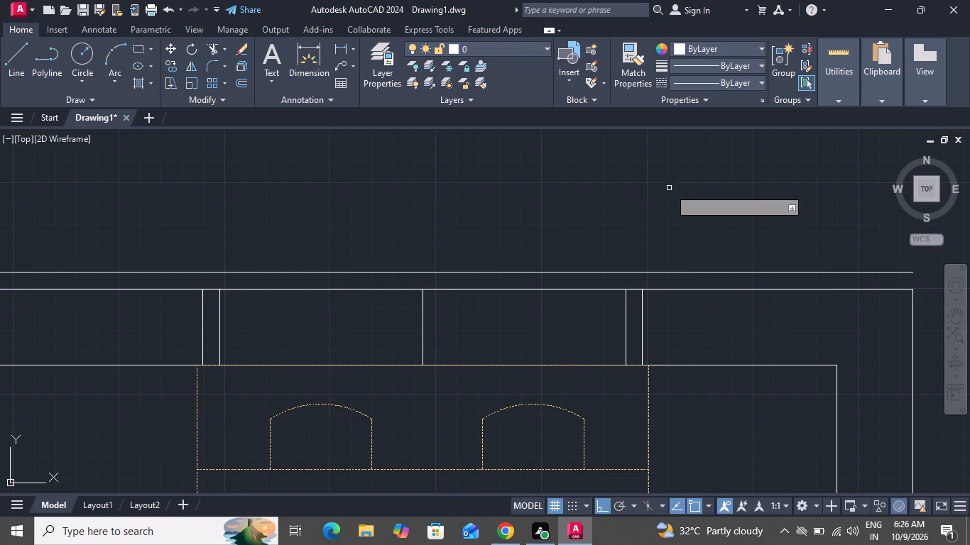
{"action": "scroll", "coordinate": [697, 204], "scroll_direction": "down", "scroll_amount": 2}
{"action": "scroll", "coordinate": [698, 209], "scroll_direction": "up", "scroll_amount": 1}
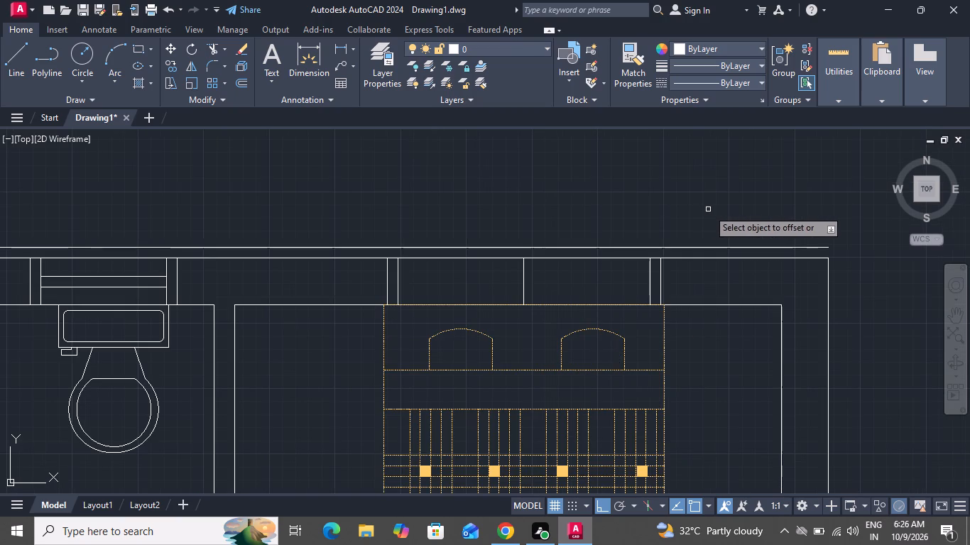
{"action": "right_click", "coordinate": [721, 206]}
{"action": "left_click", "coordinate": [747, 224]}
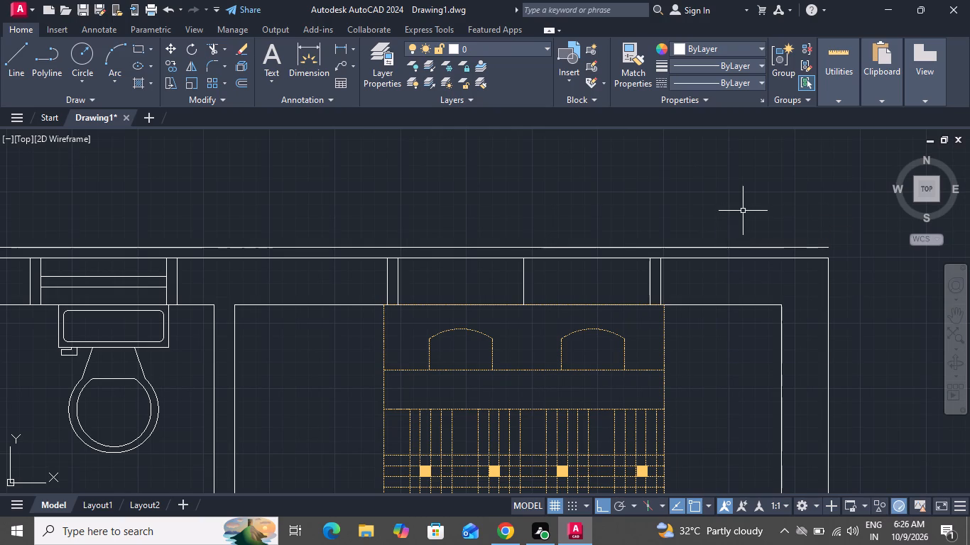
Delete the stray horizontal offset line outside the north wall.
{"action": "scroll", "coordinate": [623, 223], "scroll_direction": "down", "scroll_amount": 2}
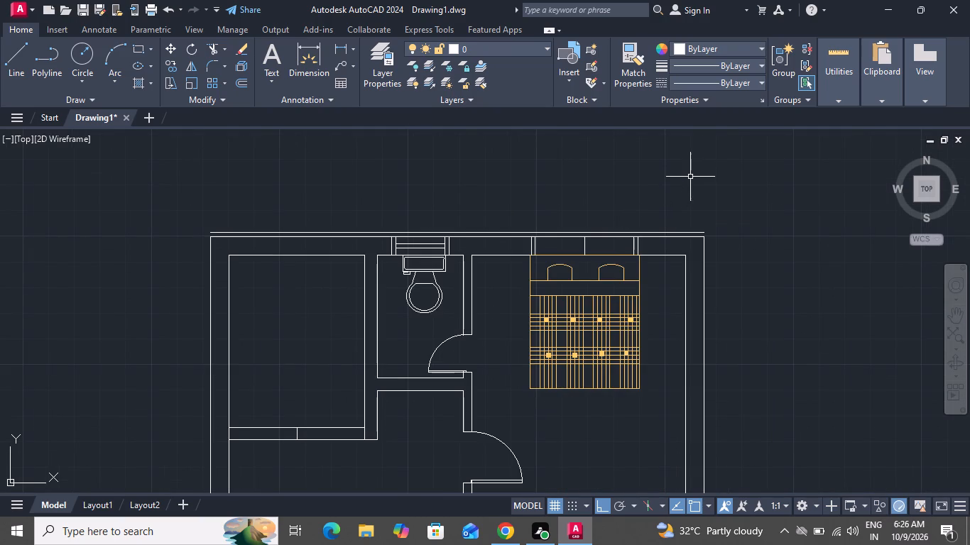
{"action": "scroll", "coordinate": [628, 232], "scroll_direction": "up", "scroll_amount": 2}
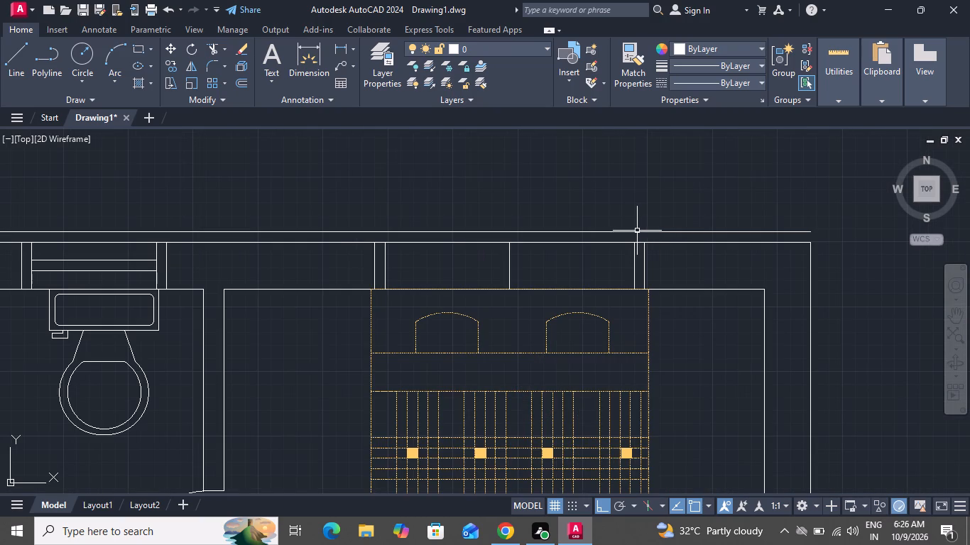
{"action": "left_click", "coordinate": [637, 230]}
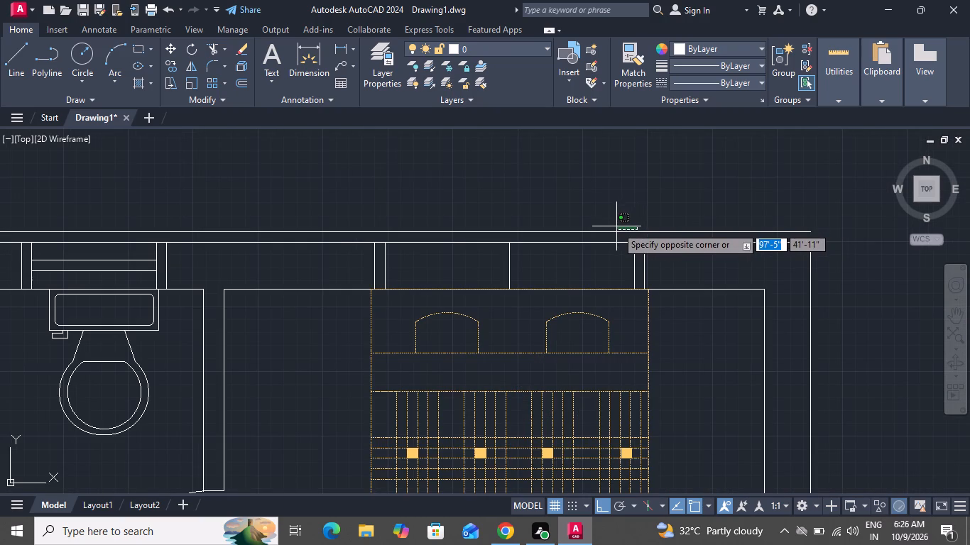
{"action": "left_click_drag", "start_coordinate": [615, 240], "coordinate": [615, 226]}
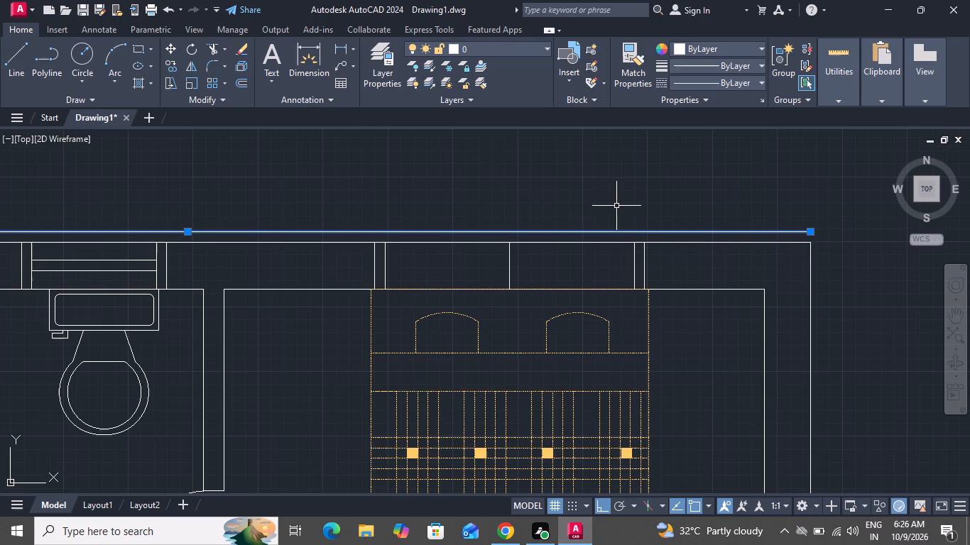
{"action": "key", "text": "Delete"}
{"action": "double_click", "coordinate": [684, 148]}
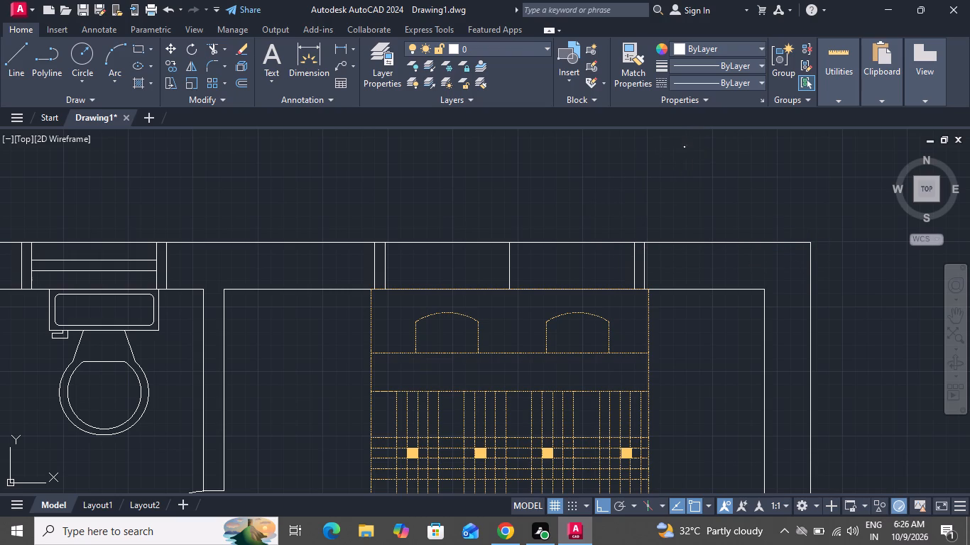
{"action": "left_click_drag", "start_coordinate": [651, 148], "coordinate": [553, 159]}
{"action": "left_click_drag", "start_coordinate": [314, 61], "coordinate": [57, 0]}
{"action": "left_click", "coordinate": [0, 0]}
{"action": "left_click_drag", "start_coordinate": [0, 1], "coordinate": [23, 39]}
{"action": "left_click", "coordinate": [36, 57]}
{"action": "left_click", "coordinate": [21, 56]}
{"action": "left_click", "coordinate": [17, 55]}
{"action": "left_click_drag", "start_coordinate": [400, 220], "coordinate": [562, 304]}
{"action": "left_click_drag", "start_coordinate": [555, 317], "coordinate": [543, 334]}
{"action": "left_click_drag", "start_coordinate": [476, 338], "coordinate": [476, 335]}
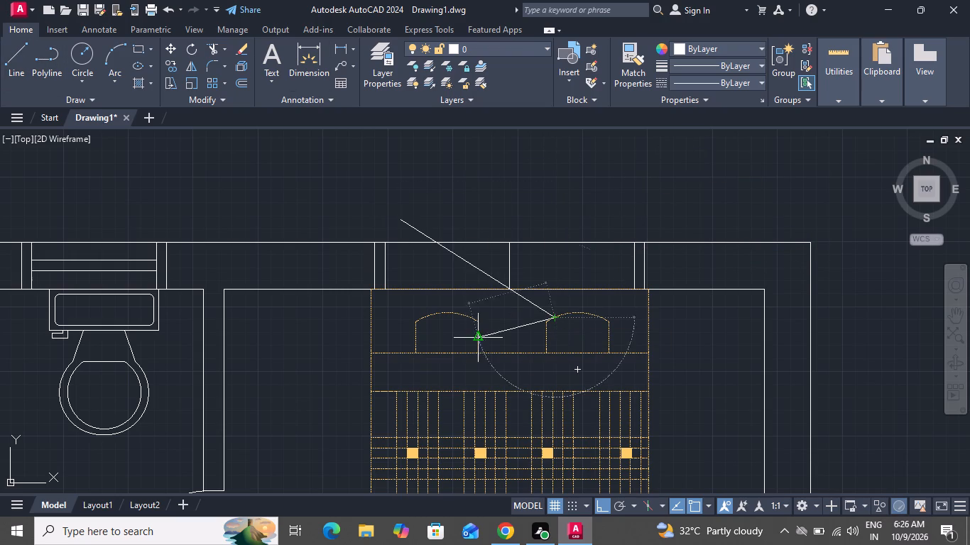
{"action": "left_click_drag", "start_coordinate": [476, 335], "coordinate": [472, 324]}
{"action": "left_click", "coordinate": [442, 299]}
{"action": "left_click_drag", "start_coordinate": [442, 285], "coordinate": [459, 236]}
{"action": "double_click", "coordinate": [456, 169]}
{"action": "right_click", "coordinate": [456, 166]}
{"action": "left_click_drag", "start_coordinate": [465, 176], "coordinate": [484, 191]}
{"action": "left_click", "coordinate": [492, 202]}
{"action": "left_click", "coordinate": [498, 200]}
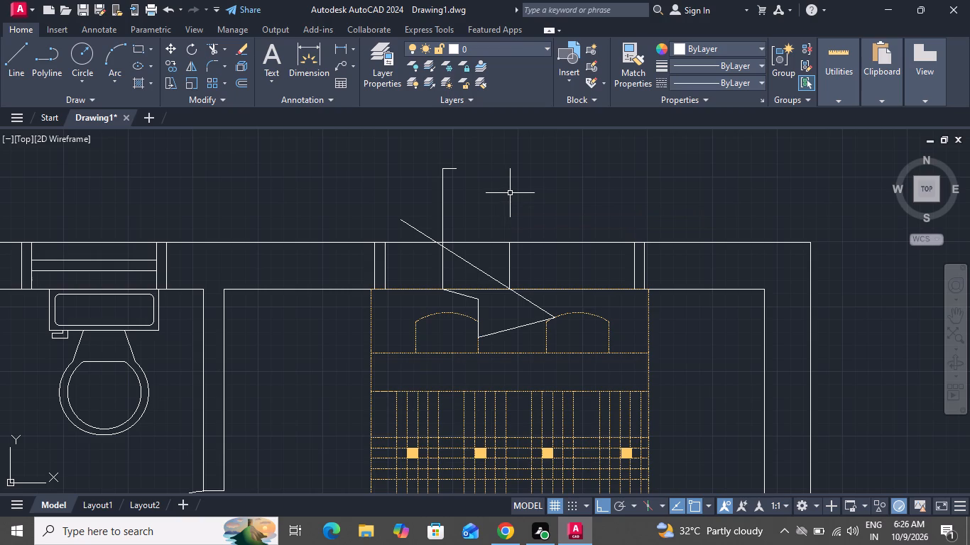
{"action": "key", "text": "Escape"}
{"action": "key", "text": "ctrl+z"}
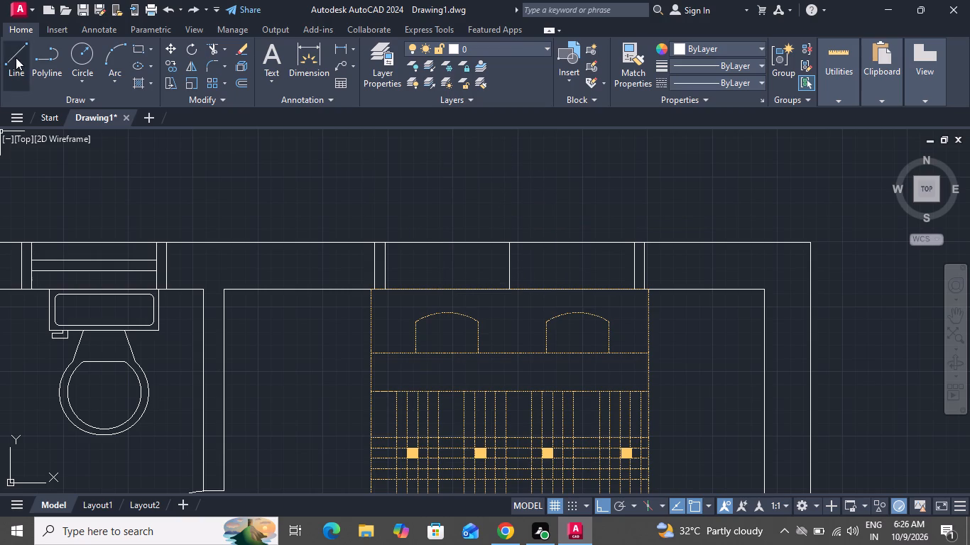
Draw a 4' horizontal line midway through the north wall's bedroom window, between its two inner jamb lines.
{"action": "left_click", "coordinate": [18, 56]}
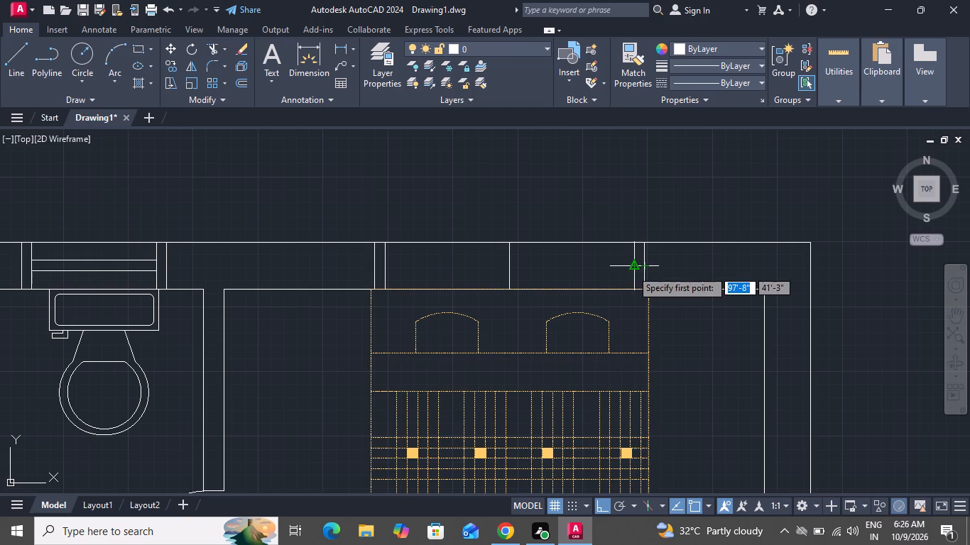
{"action": "left_click", "coordinate": [631, 270]}
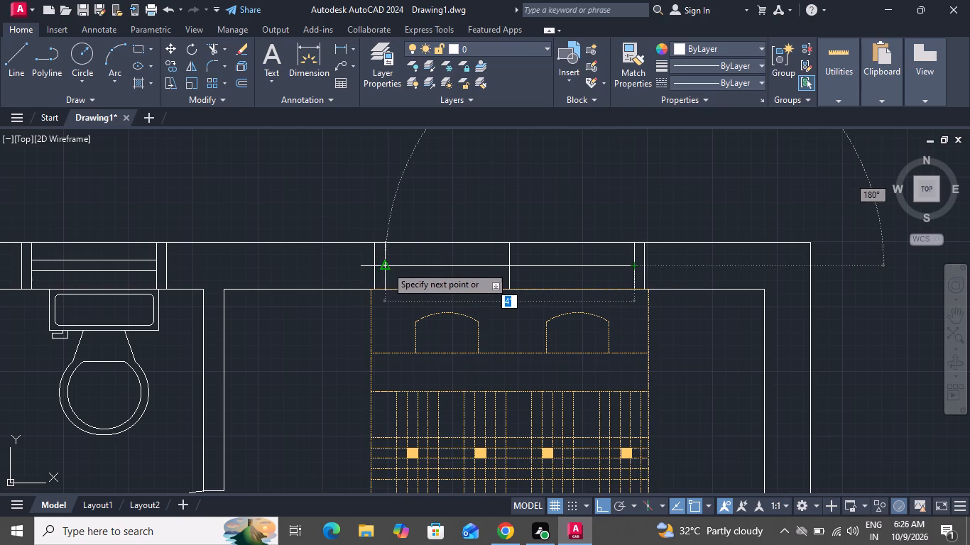
{"action": "left_click", "coordinate": [386, 264]}
{"action": "right_click", "coordinate": [388, 266]}
{"action": "left_click", "coordinate": [423, 285]}
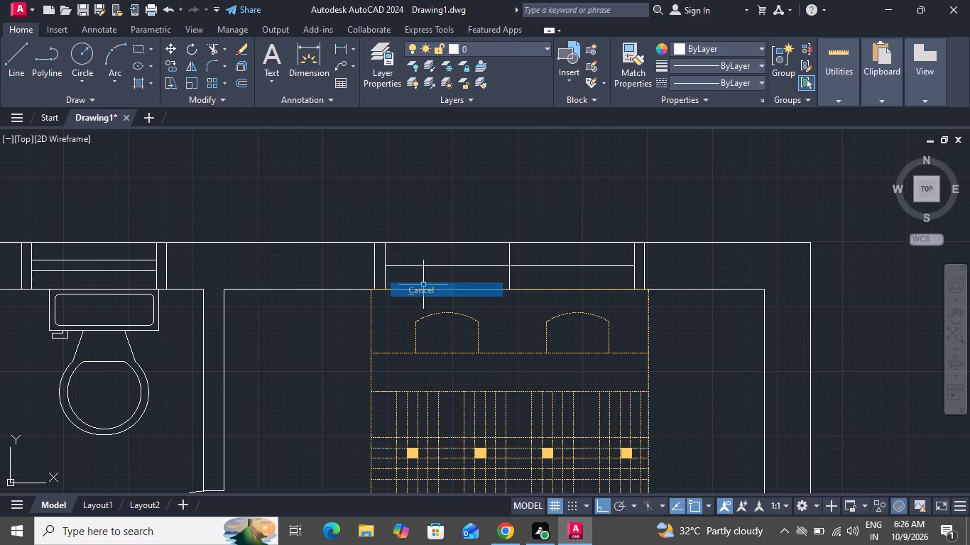
Offset the window's horizontal middle line 1" to both its south and north sides.
{"action": "key", "text": "o"}
{"action": "key", "text": "space"}
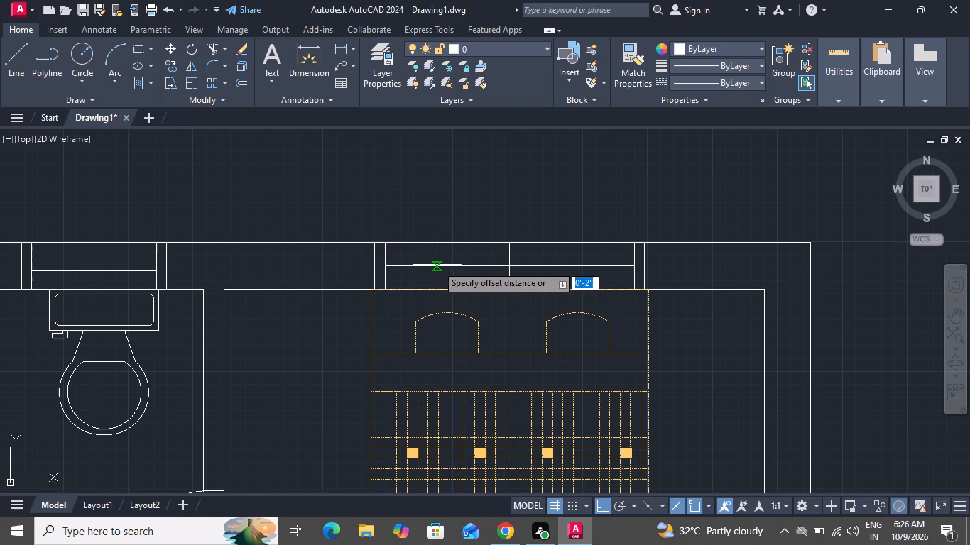
{"action": "key", "text": "1"}
{"action": "key", "text": "shift+quotedbl"}
{"action": "key", "text": "Return"}
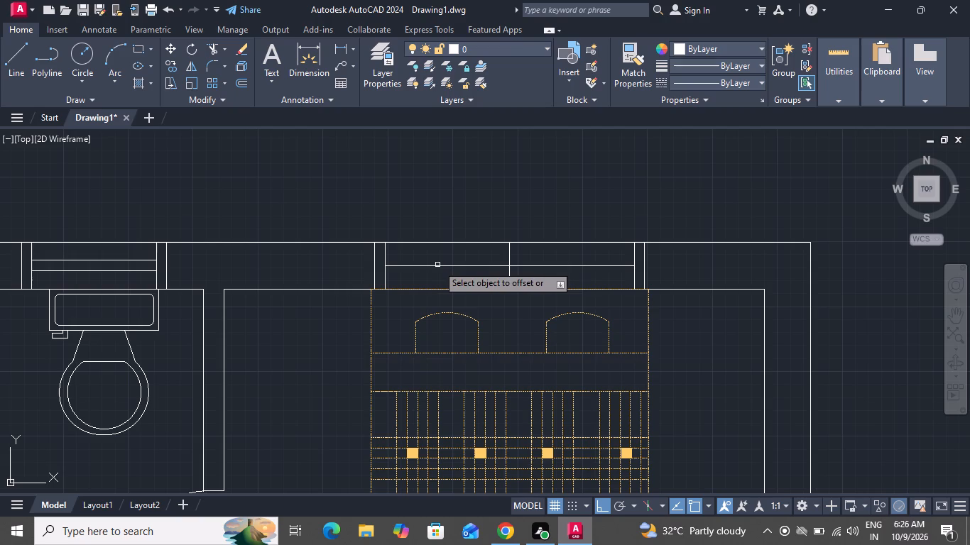
{"action": "scroll", "coordinate": [438, 267], "scroll_direction": "up", "scroll_amount": 2}
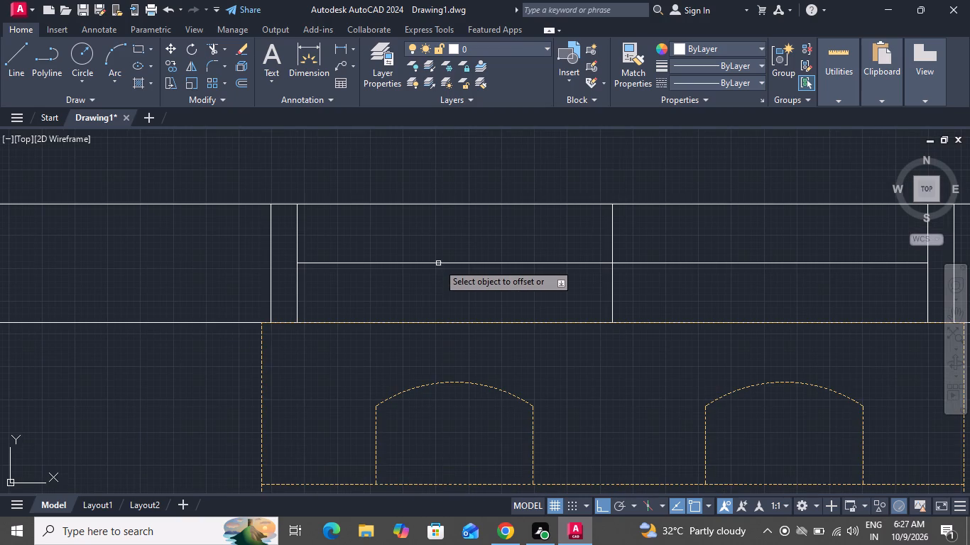
{"action": "left_click", "coordinate": [438, 263]}
{"action": "left_click", "coordinate": [432, 280]}
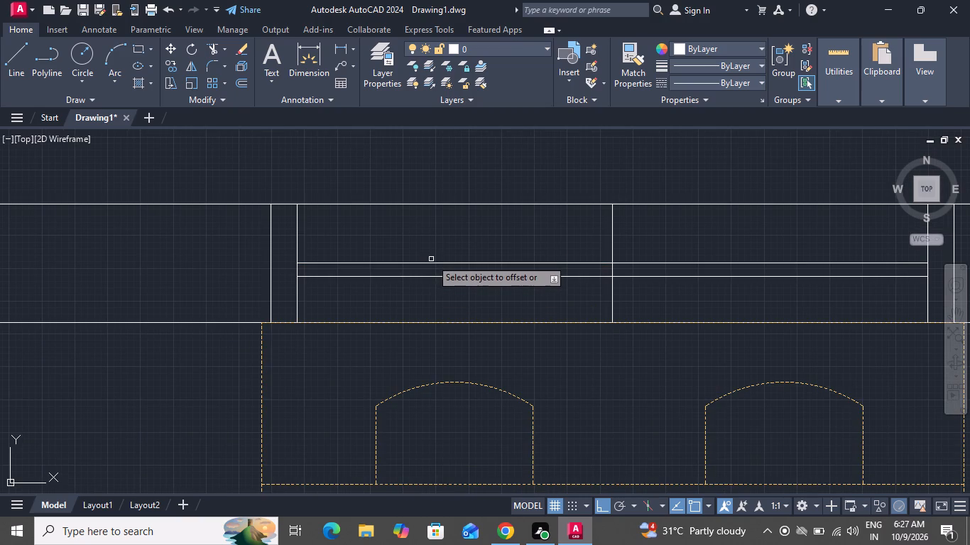
{"action": "left_click", "coordinate": [432, 259]}
{"action": "left_click", "coordinate": [434, 264]}
{"action": "left_click", "coordinate": [431, 231]}
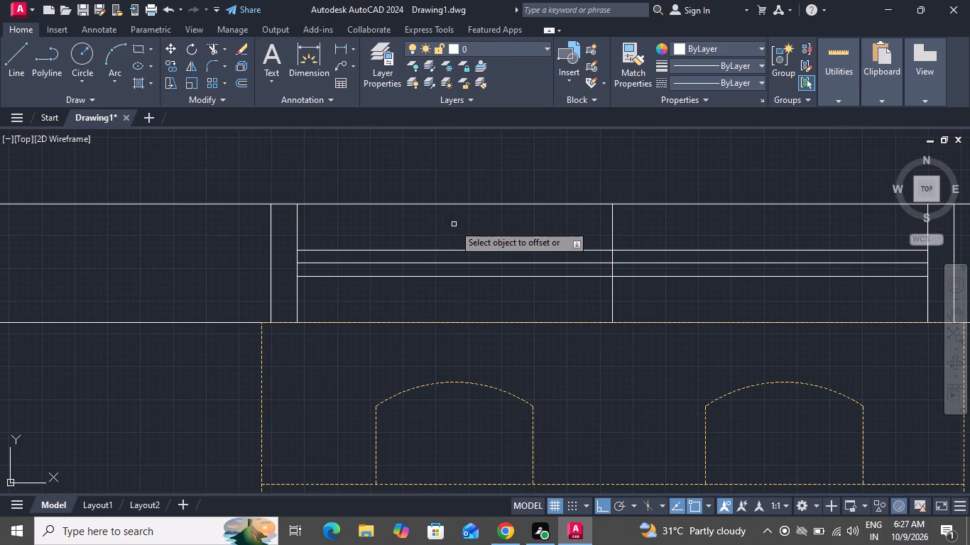
{"action": "right_click", "coordinate": [454, 224]}
{"action": "left_click", "coordinate": [462, 241]}
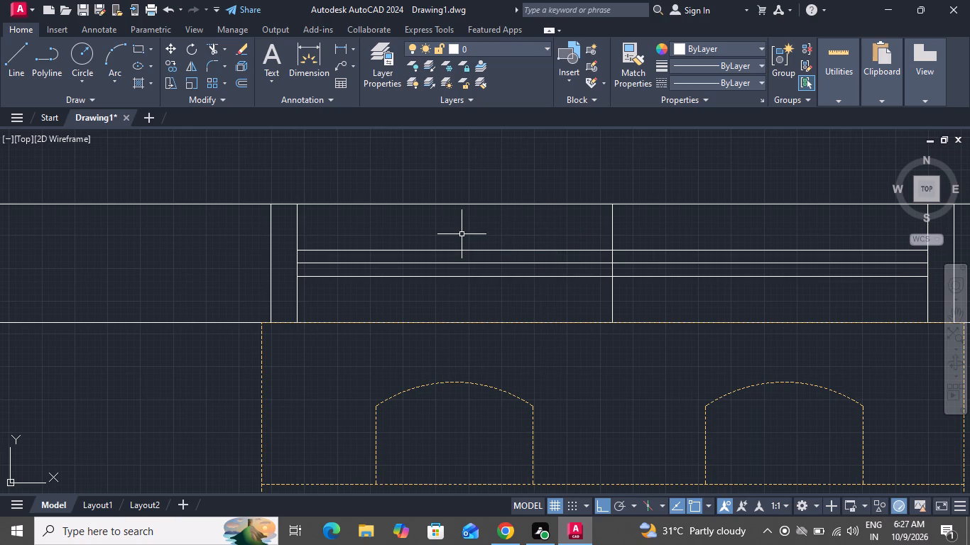
Trim the window's northern pane line east of the centre line and its southern pane line west of it.
{"action": "type", "text": "tr"}
{"action": "key", "text": "space"}
{"action": "key", "text": "space"}
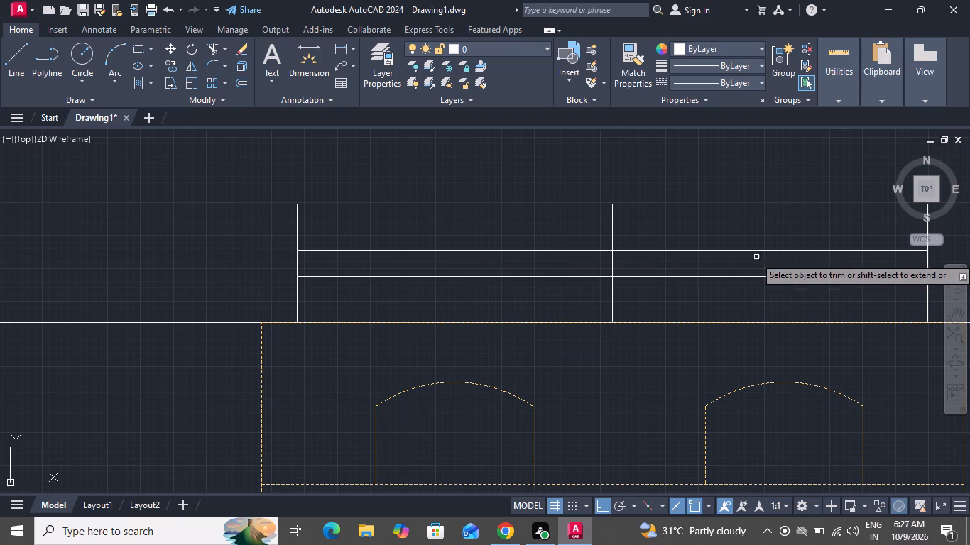
{"action": "left_click", "coordinate": [716, 242]}
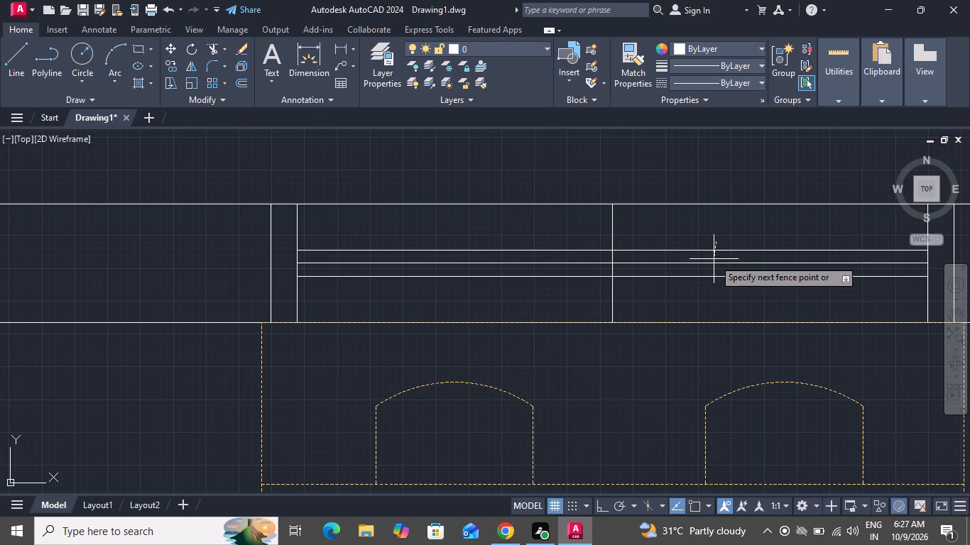
{"action": "left_click", "coordinate": [713, 255]}
{"action": "left_click", "coordinate": [552, 278]}
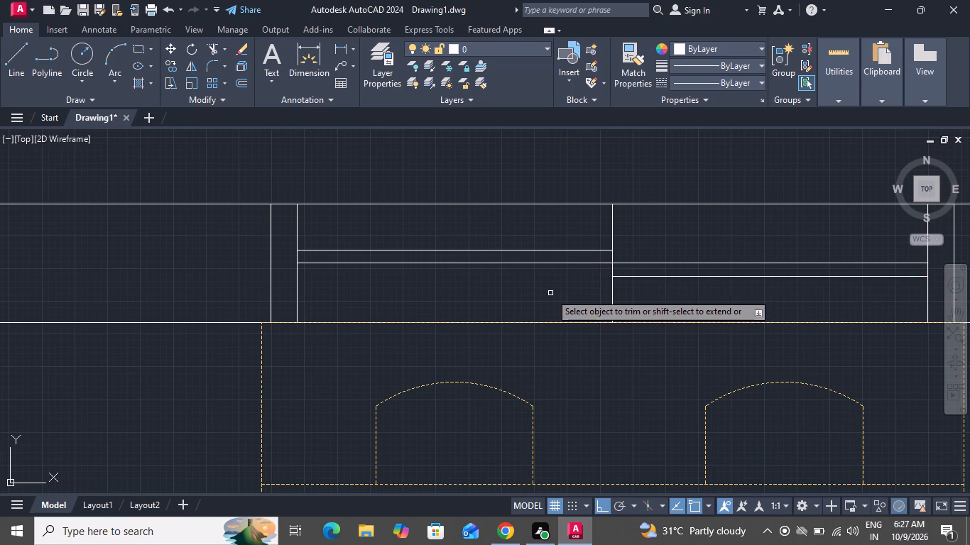
{"action": "right_click", "coordinate": [549, 290]}
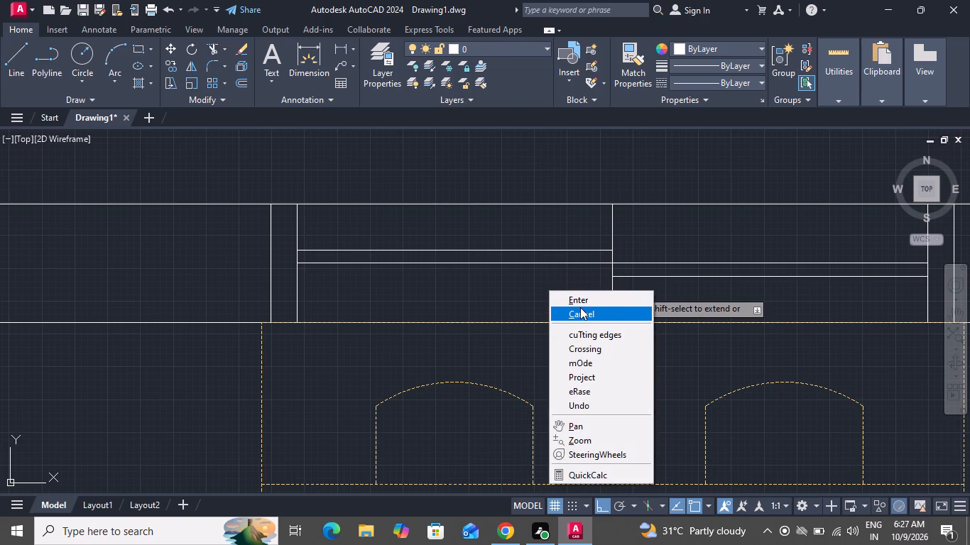
{"action": "left_click", "coordinate": [578, 310]}
{"action": "scroll", "coordinate": [584, 300], "scroll_direction": "down", "scroll_amount": 1}
{"action": "scroll", "coordinate": [584, 300], "scroll_direction": "up", "scroll_amount": 1}
{"action": "scroll", "coordinate": [587, 299], "scroll_direction": "down", "scroll_amount": 1}
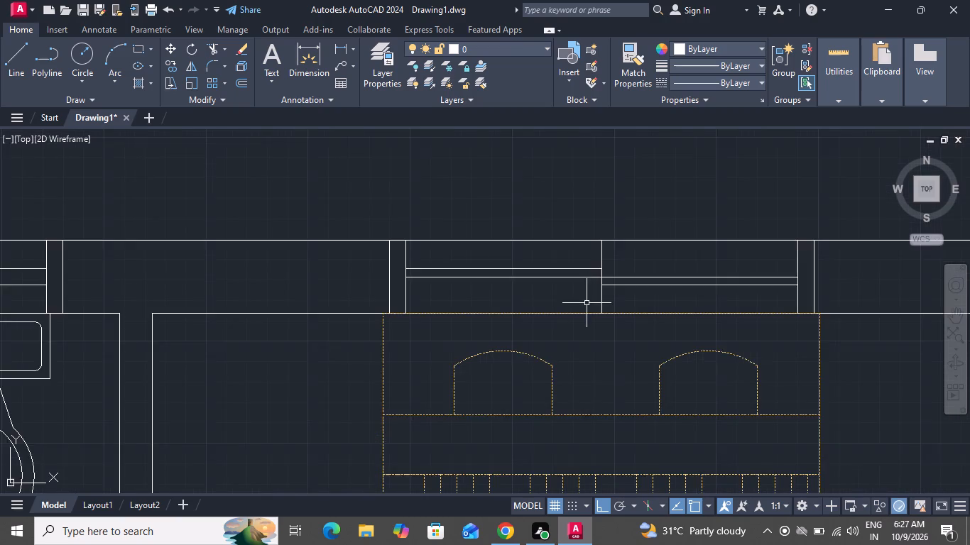
{"action": "scroll", "coordinate": [585, 305], "scroll_direction": "down", "scroll_amount": 1}
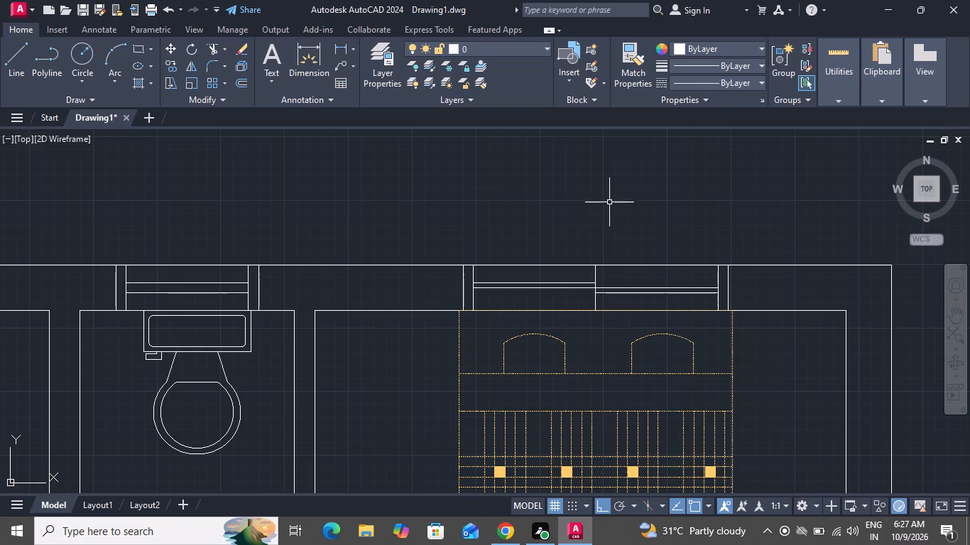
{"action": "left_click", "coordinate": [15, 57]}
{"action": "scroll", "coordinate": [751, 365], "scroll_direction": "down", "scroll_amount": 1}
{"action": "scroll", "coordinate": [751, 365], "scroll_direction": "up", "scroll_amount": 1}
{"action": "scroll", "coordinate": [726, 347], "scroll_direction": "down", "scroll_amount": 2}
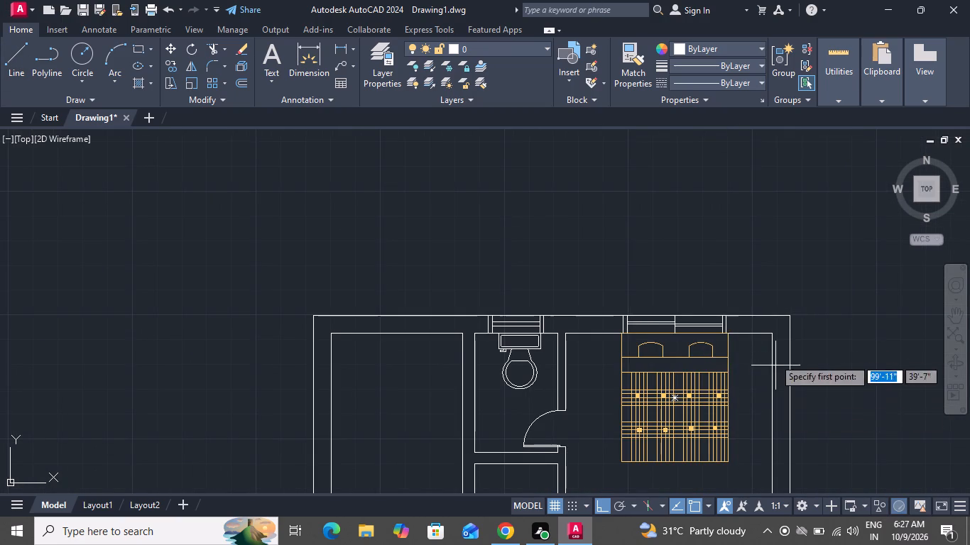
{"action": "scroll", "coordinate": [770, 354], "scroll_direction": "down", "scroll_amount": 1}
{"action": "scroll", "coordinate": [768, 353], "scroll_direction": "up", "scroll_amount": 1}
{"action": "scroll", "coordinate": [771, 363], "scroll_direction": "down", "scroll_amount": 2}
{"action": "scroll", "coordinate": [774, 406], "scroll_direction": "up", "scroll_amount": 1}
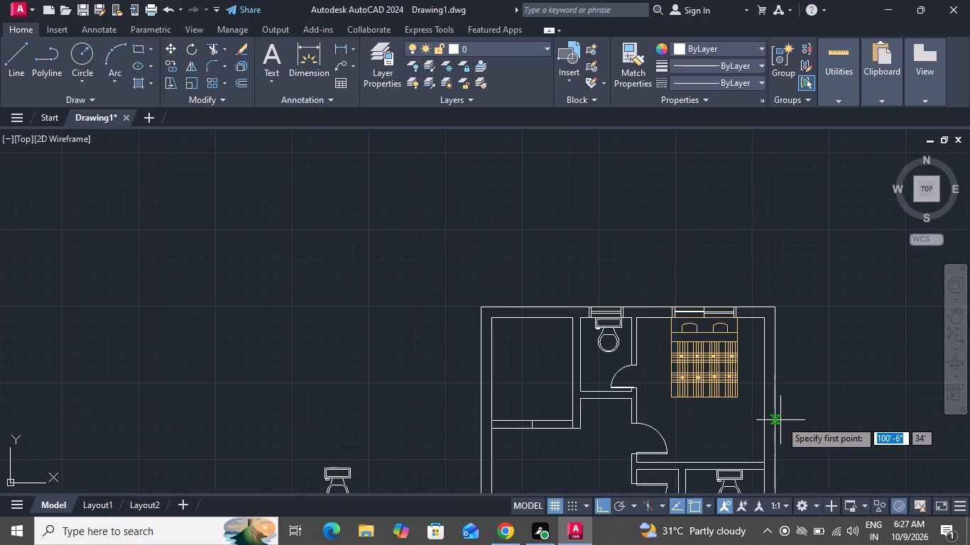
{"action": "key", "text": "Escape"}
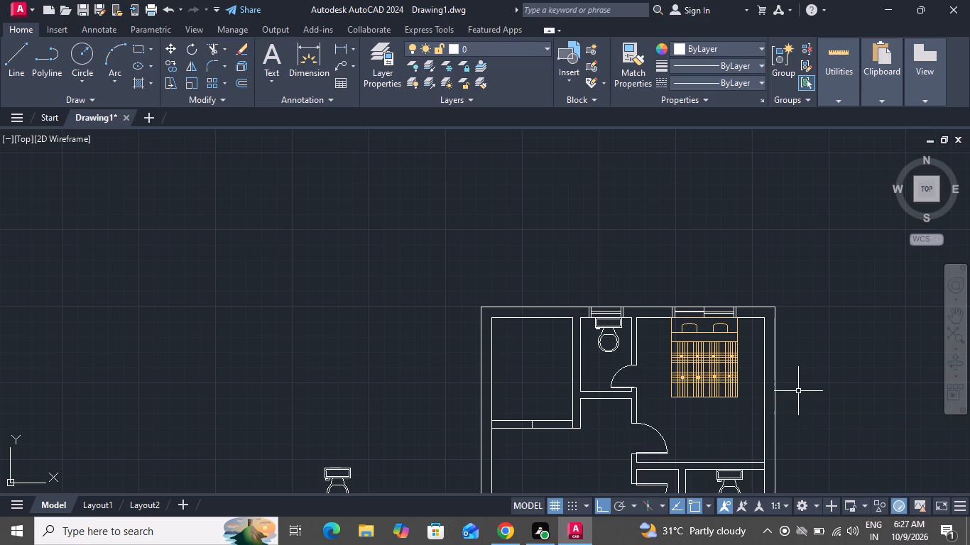
Trim the east wall's inner line where the partition between the upper bedroom and the bathroom below meets it.
{"action": "key", "text": "t"}
{"action": "key", "text": "r"}
{"action": "key", "text": "space"}
{"action": "key", "text": "space"}
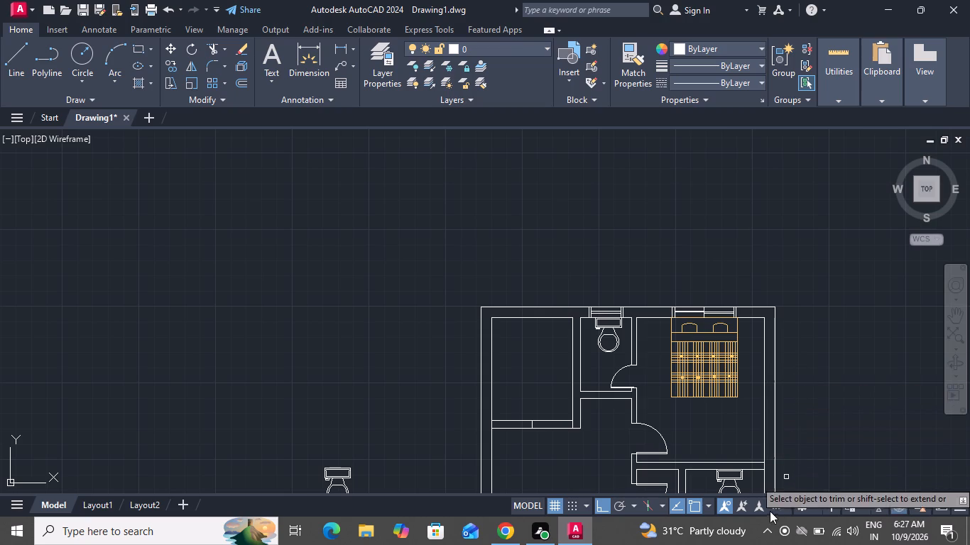
{"action": "scroll", "coordinate": [762, 480], "scroll_direction": "up", "scroll_amount": 3}
{"action": "scroll", "coordinate": [753, 412], "scroll_direction": "down", "scroll_amount": 1}
{"action": "scroll", "coordinate": [752, 411], "scroll_direction": "up", "scroll_amount": 1}
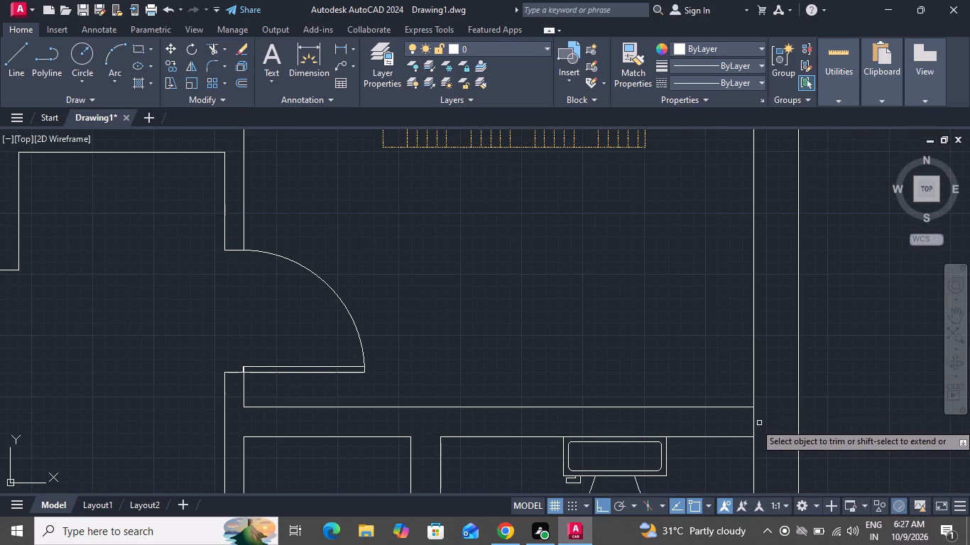
{"action": "left_click", "coordinate": [759, 423]}
{"action": "left_click", "coordinate": [734, 426]}
{"action": "right_click", "coordinate": [734, 421]}
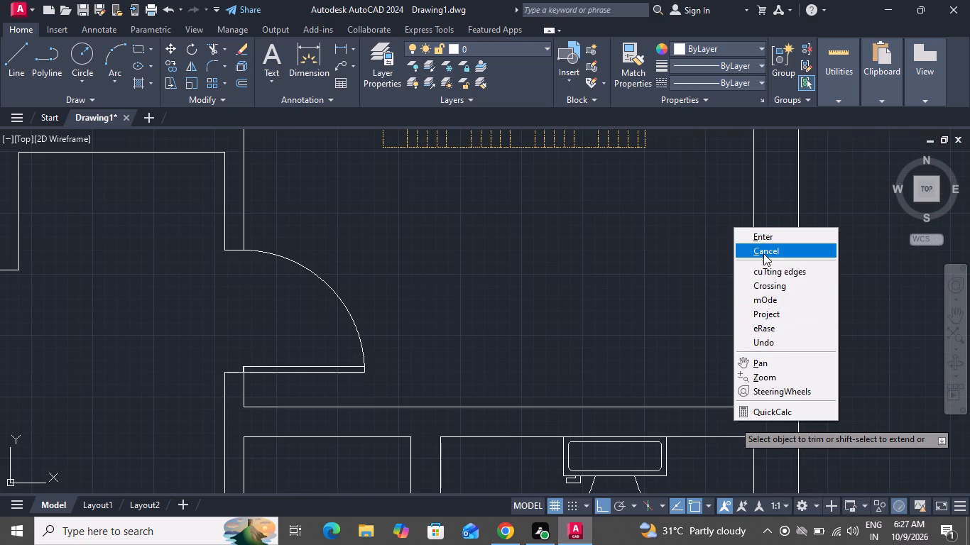
{"action": "left_click", "coordinate": [763, 253]}
Draw a horizontal line across the thickness of the east wall, beside the upper bedroom's bed.
{"action": "left_click", "coordinate": [11, 65]}
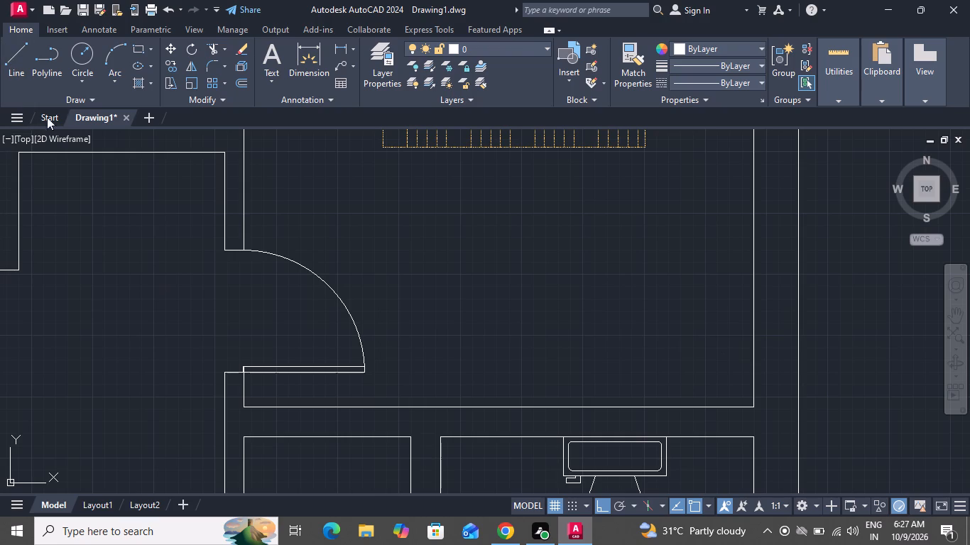
{"action": "scroll", "coordinate": [528, 365], "scroll_direction": "down", "scroll_amount": 2}
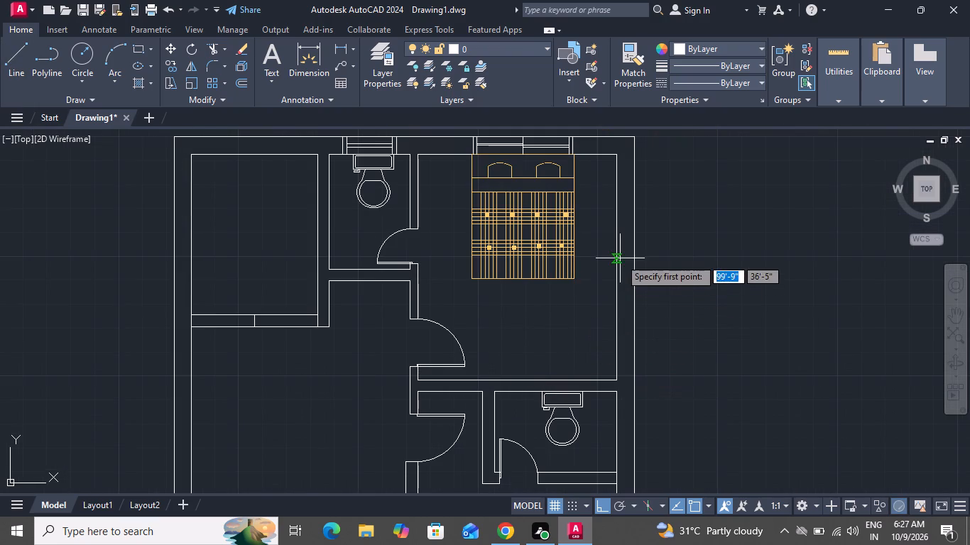
{"action": "scroll", "coordinate": [635, 268], "scroll_direction": "up", "scroll_amount": 2}
{"action": "scroll", "coordinate": [635, 268], "scroll_direction": "down", "scroll_amount": 1}
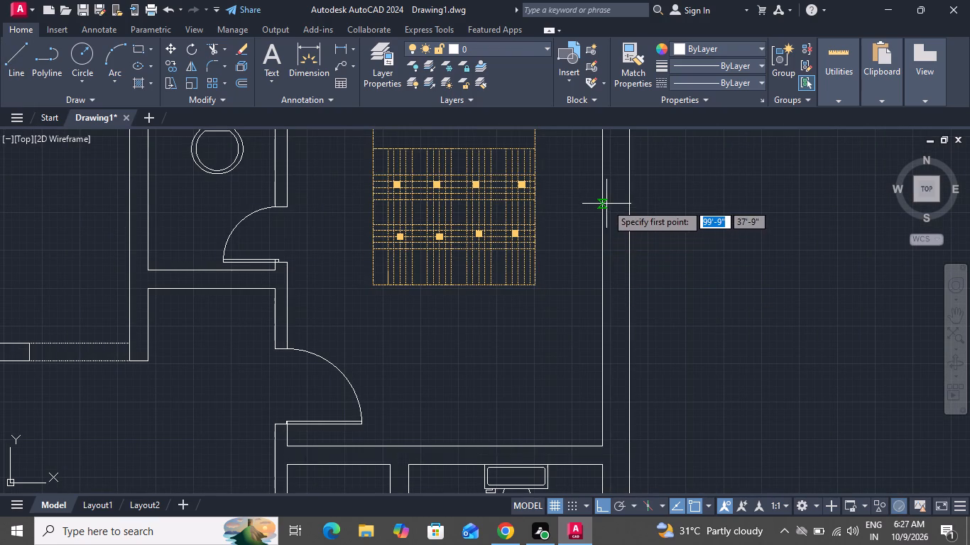
{"action": "scroll", "coordinate": [605, 238], "scroll_direction": "up", "scroll_amount": 1}
{"action": "scroll", "coordinate": [605, 238], "scroll_direction": "down", "scroll_amount": 3}
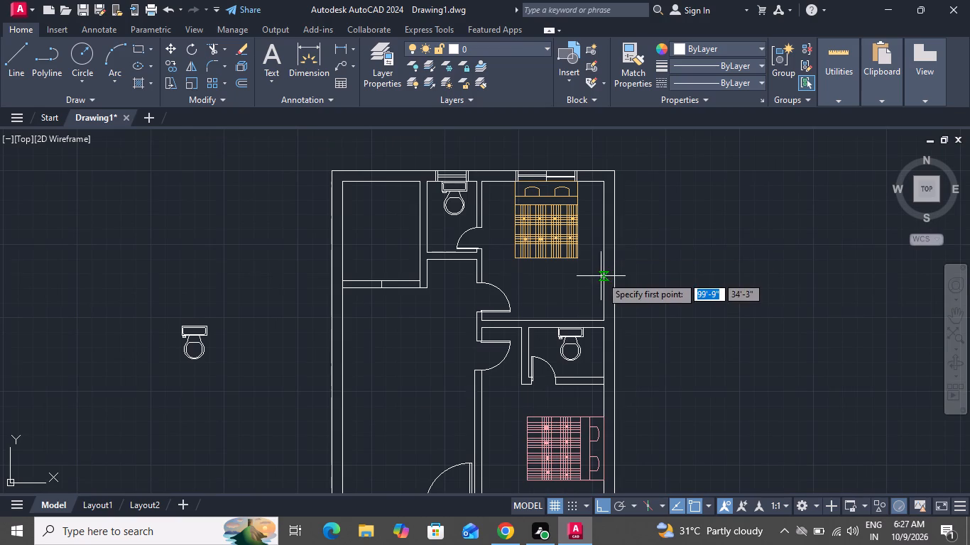
{"action": "scroll", "coordinate": [611, 251], "scroll_direction": "down", "scroll_amount": 1}
{"action": "scroll", "coordinate": [611, 251], "scroll_direction": "up", "scroll_amount": 2}
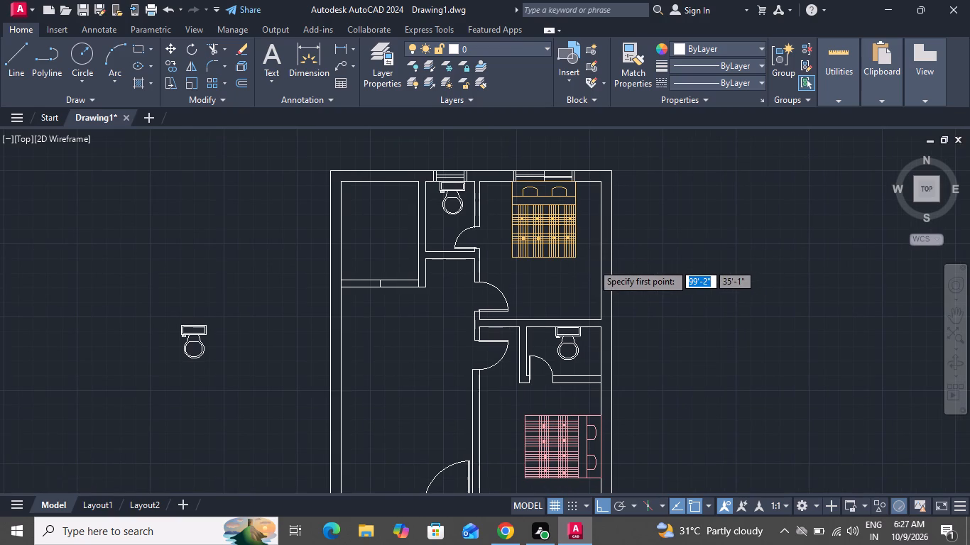
{"action": "scroll", "coordinate": [592, 263], "scroll_direction": "up", "scroll_amount": 2}
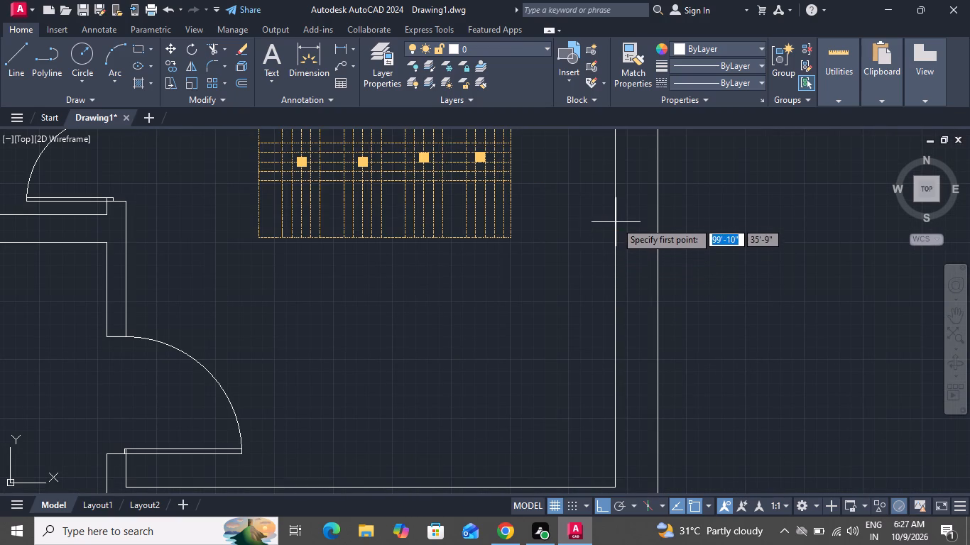
{"action": "scroll", "coordinate": [618, 217], "scroll_direction": "down", "scroll_amount": 2}
{"action": "scroll", "coordinate": [618, 217], "scroll_direction": "up", "scroll_amount": 1}
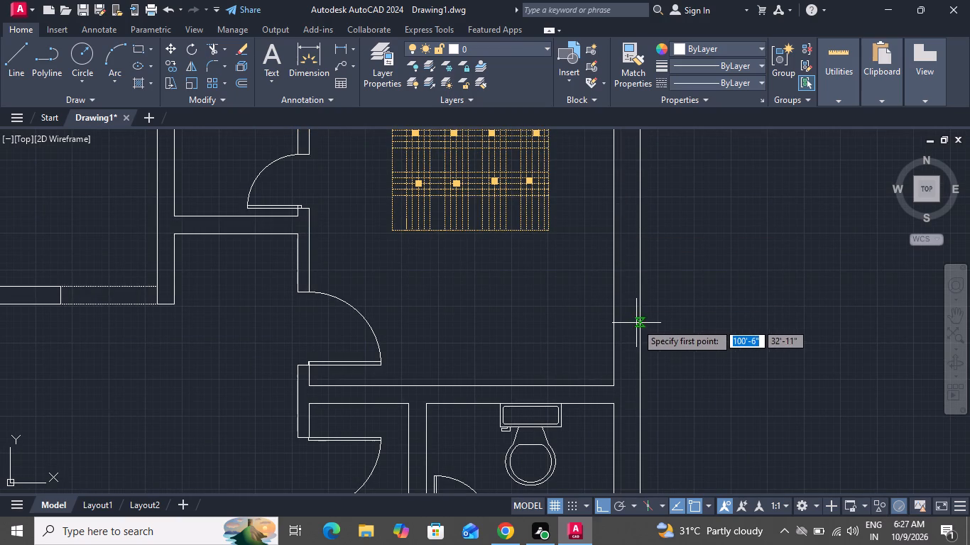
{"action": "left_click", "coordinate": [615, 216]}
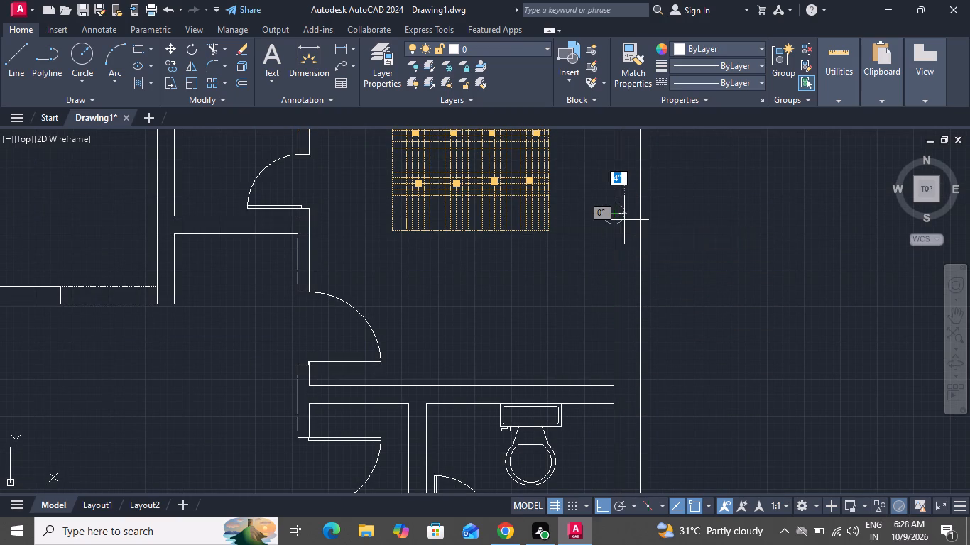
{"action": "left_click", "coordinate": [638, 216]}
{"action": "right_click", "coordinate": [639, 216]}
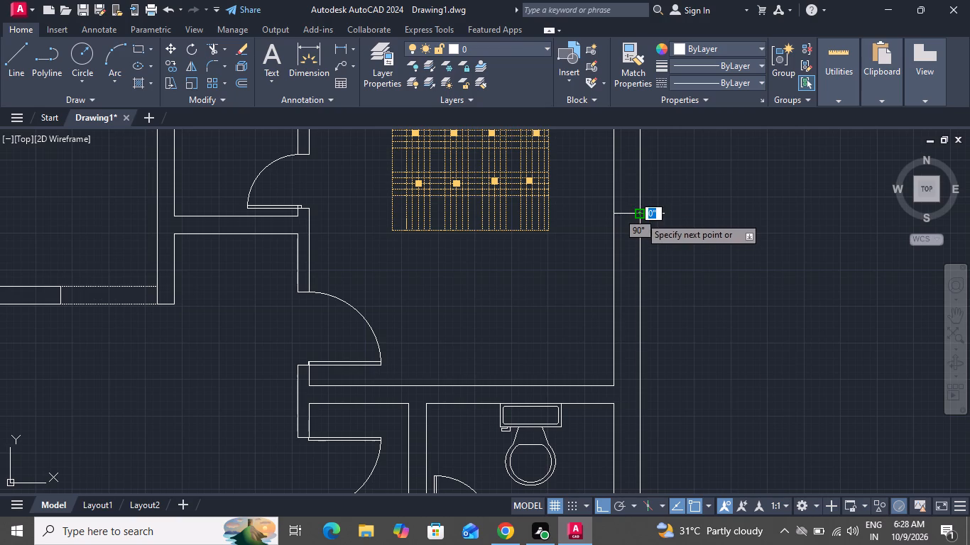
{"action": "left_click", "coordinate": [665, 248]}
Offset the horizontal line across the east wall beside the upper bedroom's bed 2' to the south.
{"action": "key", "text": "o"}
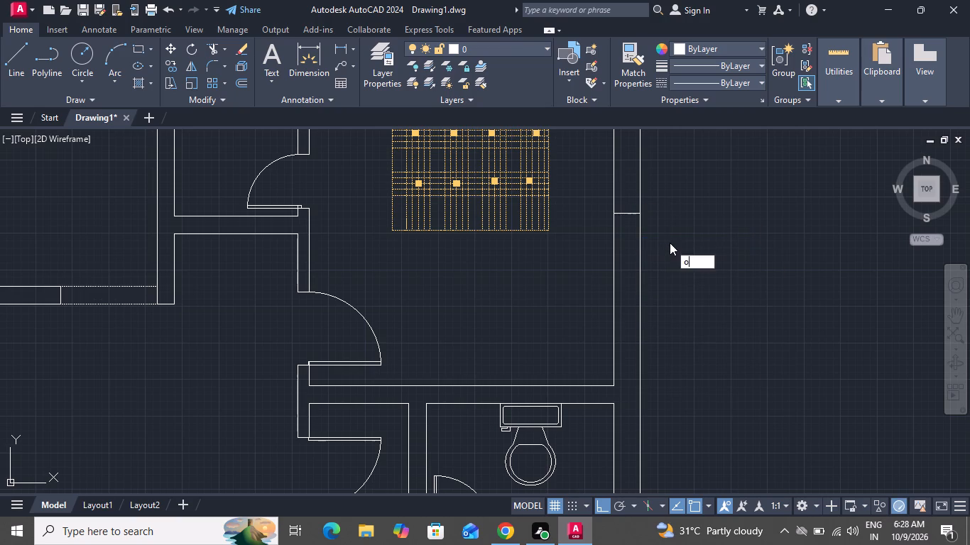
{"action": "key", "text": "space"}
{"action": "key", "text": "2"}
{"action": "key", "text": "apostrophe"}
{"action": "key", "text": "Return"}
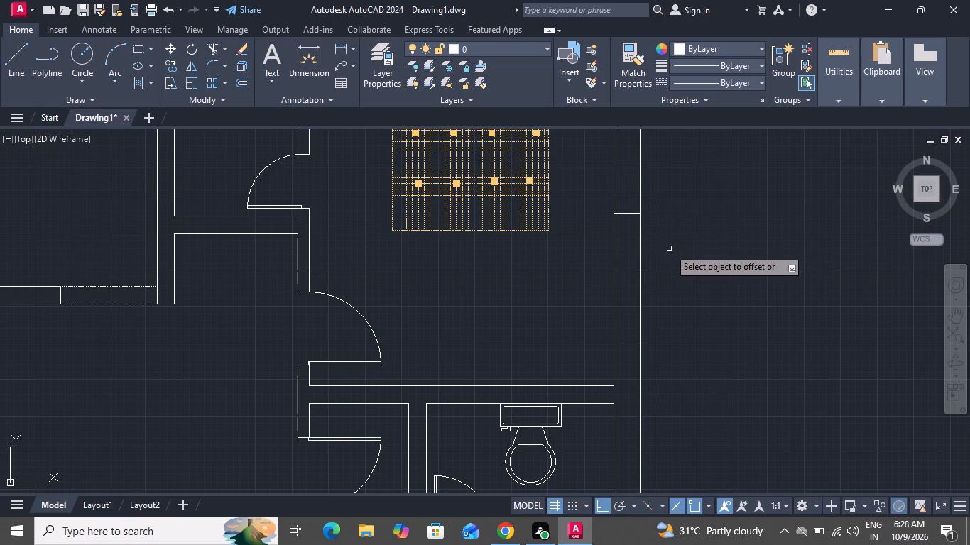
{"action": "left_click", "coordinate": [625, 216]}
{"action": "left_click", "coordinate": [628, 246]}
{"action": "key", "text": "super+s"}
{"action": "left_click", "coordinate": [631, 214]}
{"action": "left_click_drag", "start_coordinate": [623, 248], "coordinate": [624, 258]}
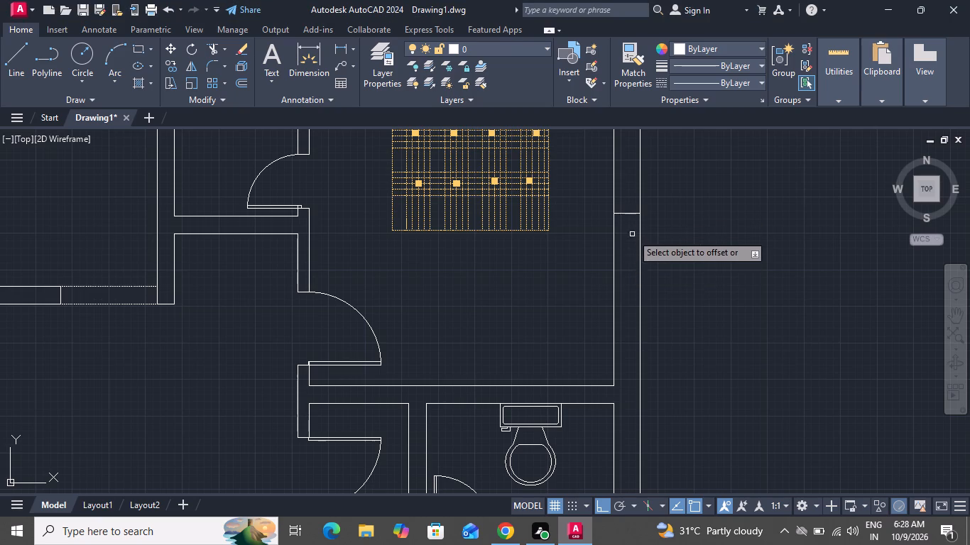
{"action": "scroll", "coordinate": [651, 268], "scroll_direction": "down", "scroll_amount": 2}
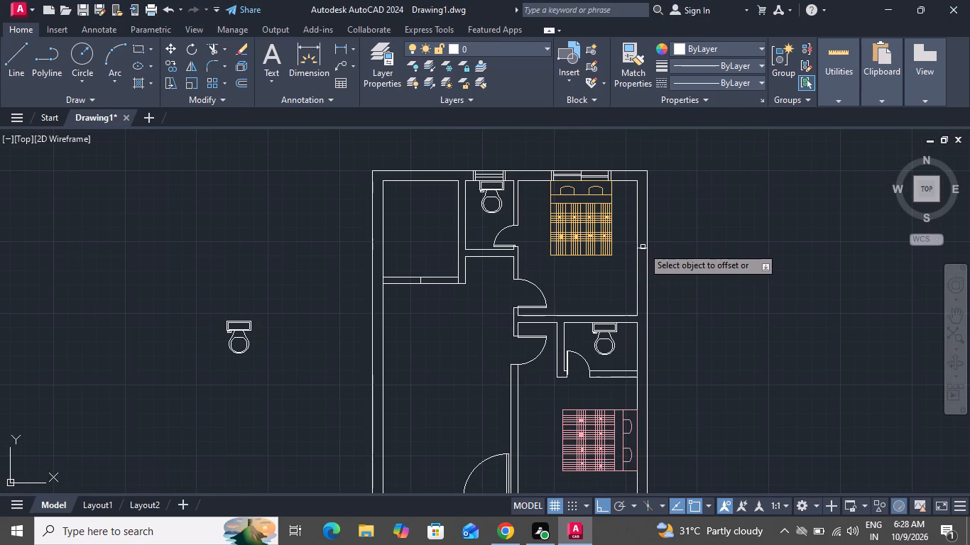
{"action": "scroll", "coordinate": [643, 246], "scroll_direction": "up", "scroll_amount": 2}
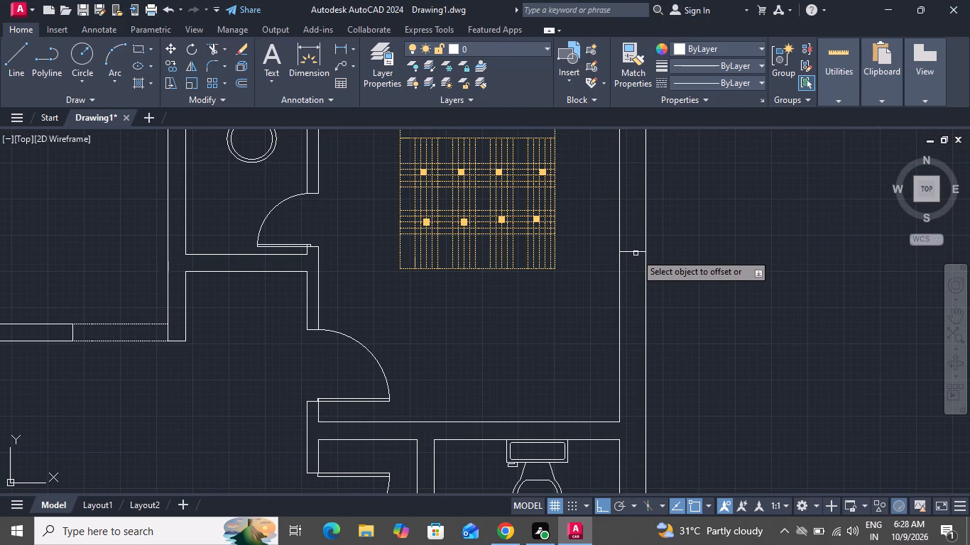
{"action": "left_click", "coordinate": [636, 255]}
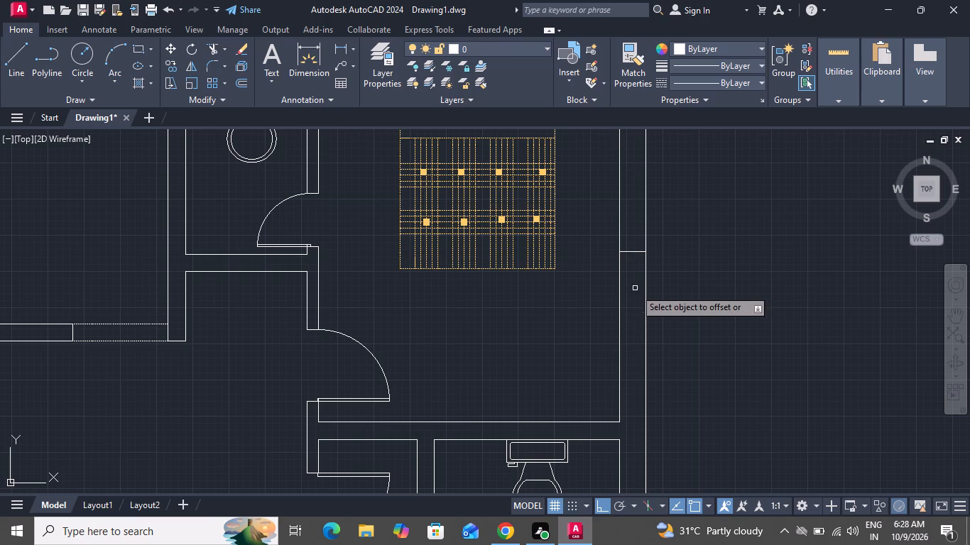
{"action": "left_click", "coordinate": [635, 289]}
{"action": "left_click_drag", "start_coordinate": [628, 251], "coordinate": [633, 264]}
{"action": "left_click", "coordinate": [643, 304]}
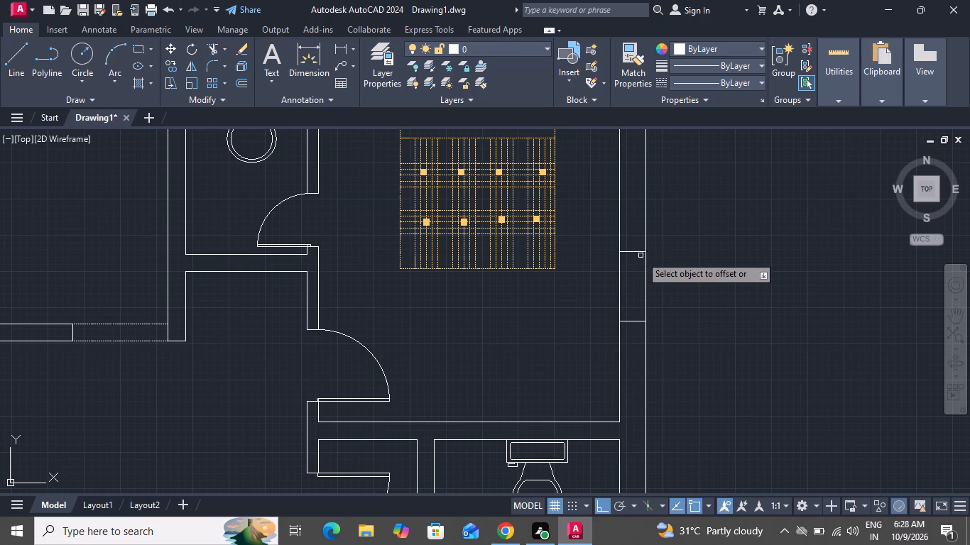
Offset the same cross line in the east wall 2' to the north.
{"action": "left_click", "coordinate": [641, 254]}
{"action": "left_click", "coordinate": [632, 254]}
{"action": "left_click", "coordinate": [632, 196]}
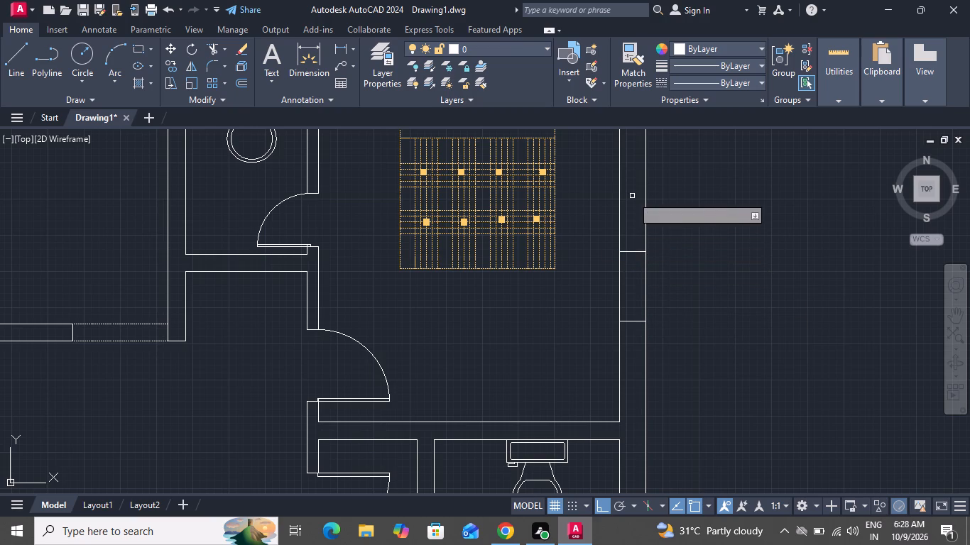
{"action": "left_click", "coordinate": [636, 253]}
{"action": "left_click", "coordinate": [633, 215]}
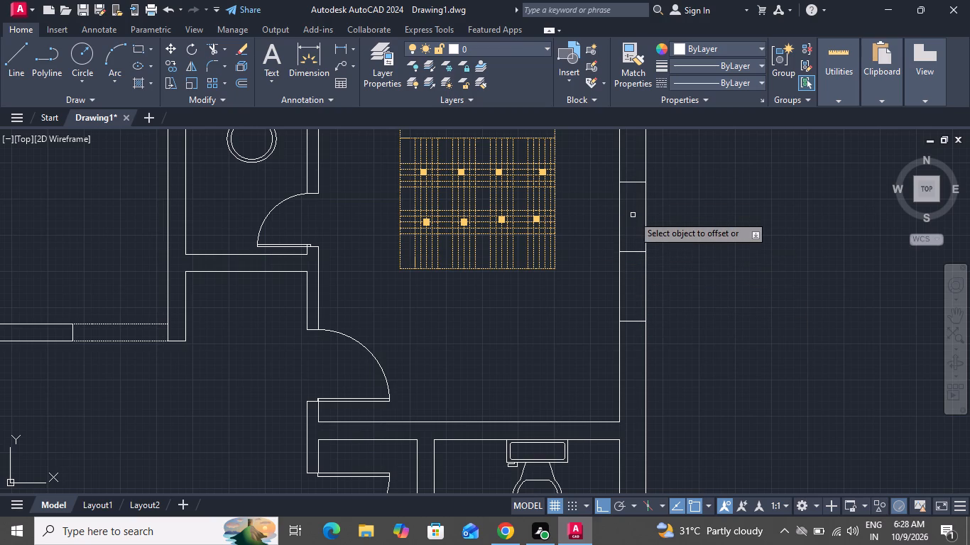
{"action": "right_click", "coordinate": [638, 225]}
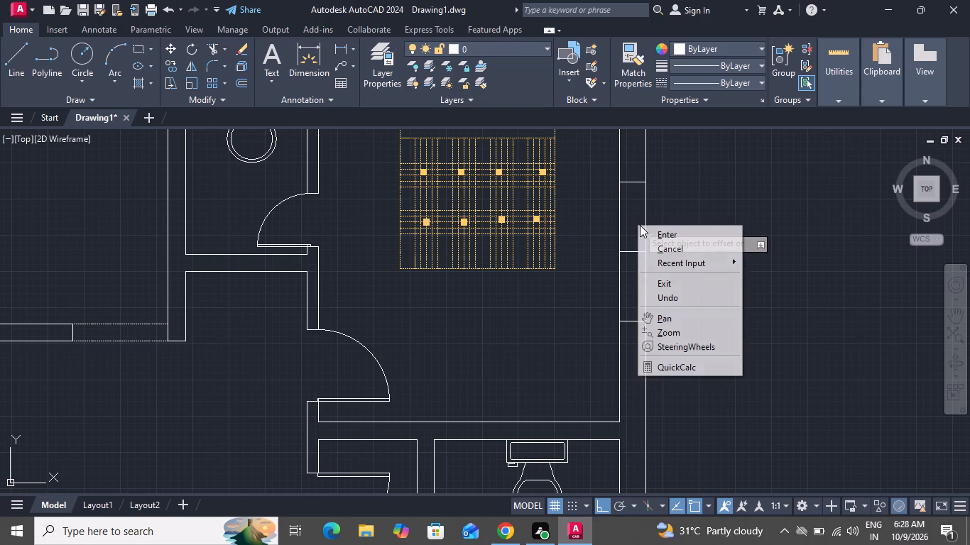
{"action": "left_click", "coordinate": [655, 243]}
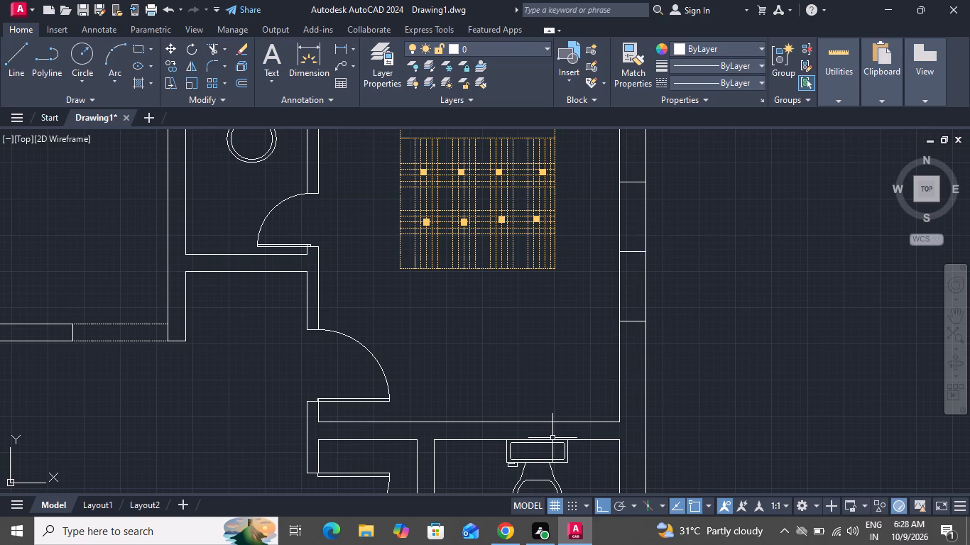
Offset the window opening's southern end line 2" south and its northern end line 2" north.
{"action": "type", "text": "o 2"}
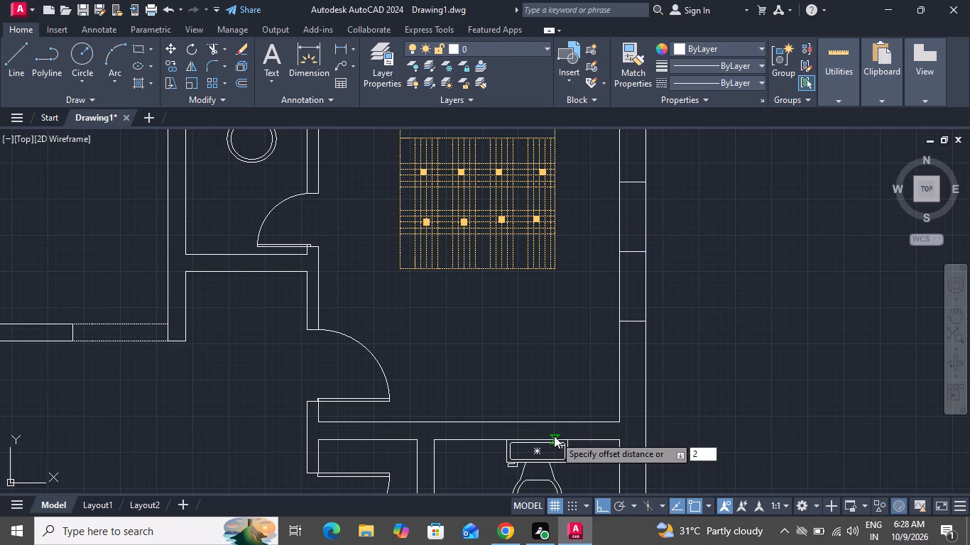
{"action": "key", "text": "shift+quotedbl"}
{"action": "key", "text": "shift+Return"}
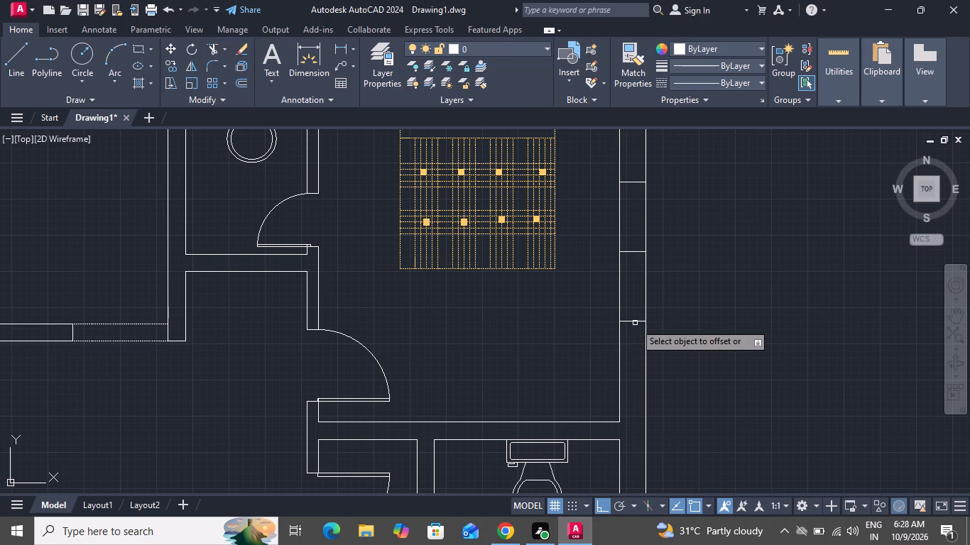
{"action": "left_click", "coordinate": [633, 322]}
{"action": "left_click", "coordinate": [637, 341]}
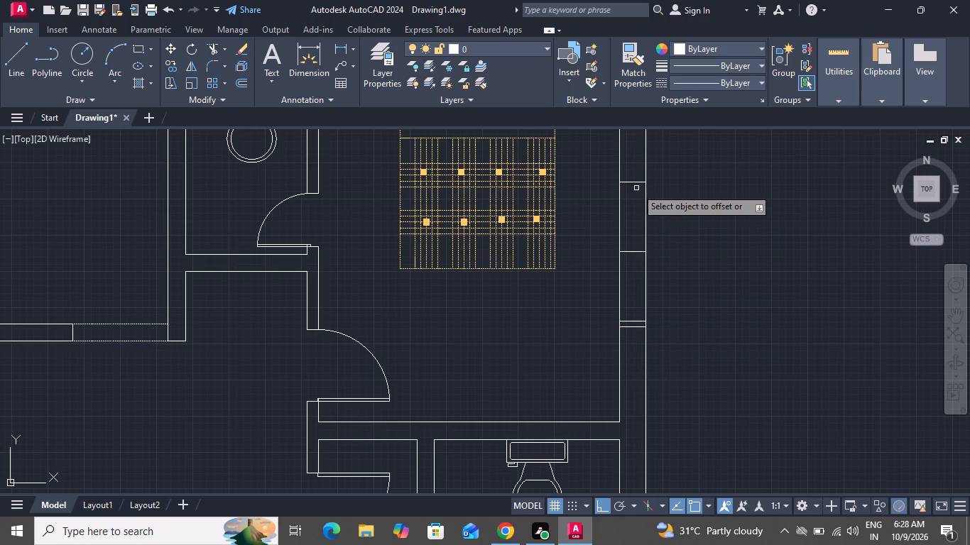
{"action": "left_click", "coordinate": [636, 184]}
{"action": "left_click", "coordinate": [633, 161]}
{"action": "right_click", "coordinate": [631, 161]}
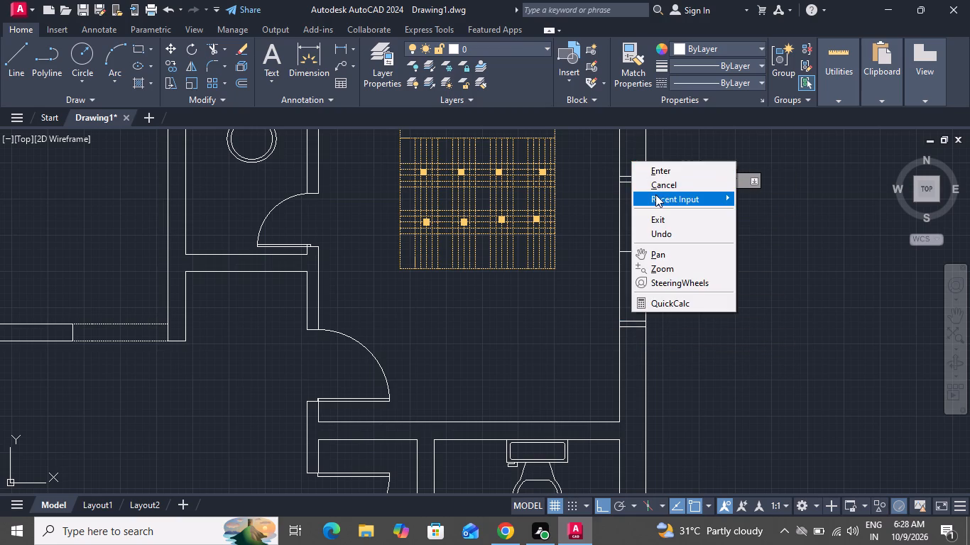
{"action": "left_click", "coordinate": [661, 187]}
Draw a 4' vertical line midway in the east wall, joining the midpoints of the window's two inner end lines.
{"action": "left_click", "coordinate": [8, 55]}
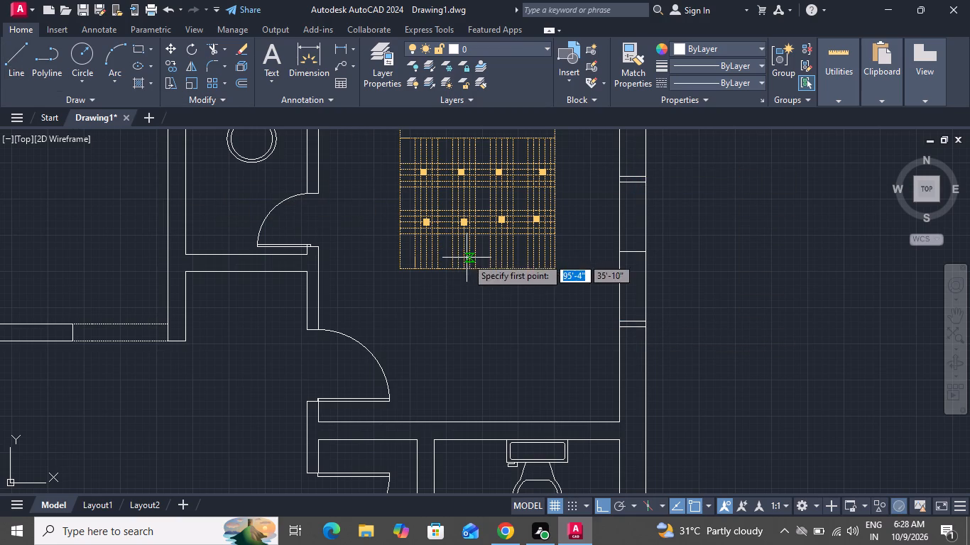
{"action": "left_click", "coordinate": [634, 181]}
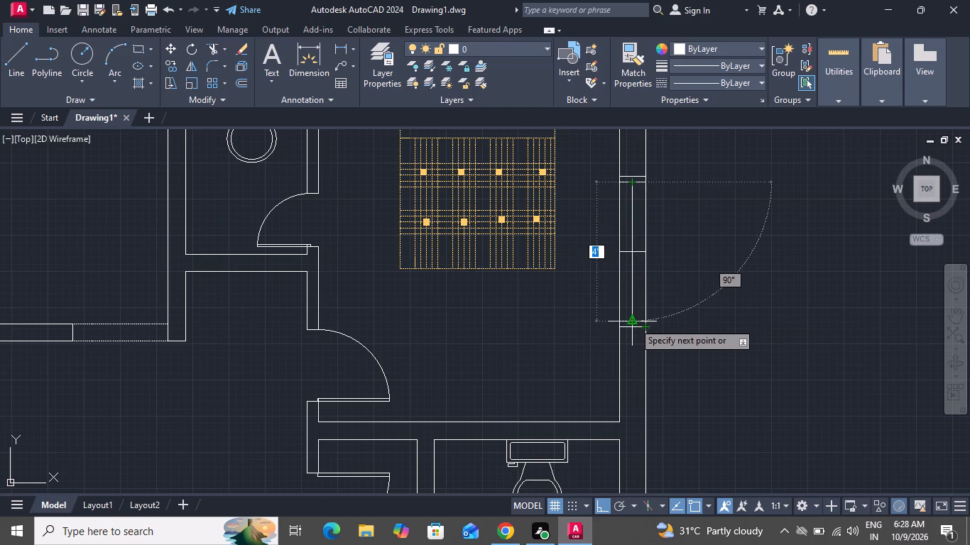
{"action": "left_click", "coordinate": [633, 322]}
{"action": "right_click", "coordinate": [633, 322]}
{"action": "left_click", "coordinate": [681, 349]}
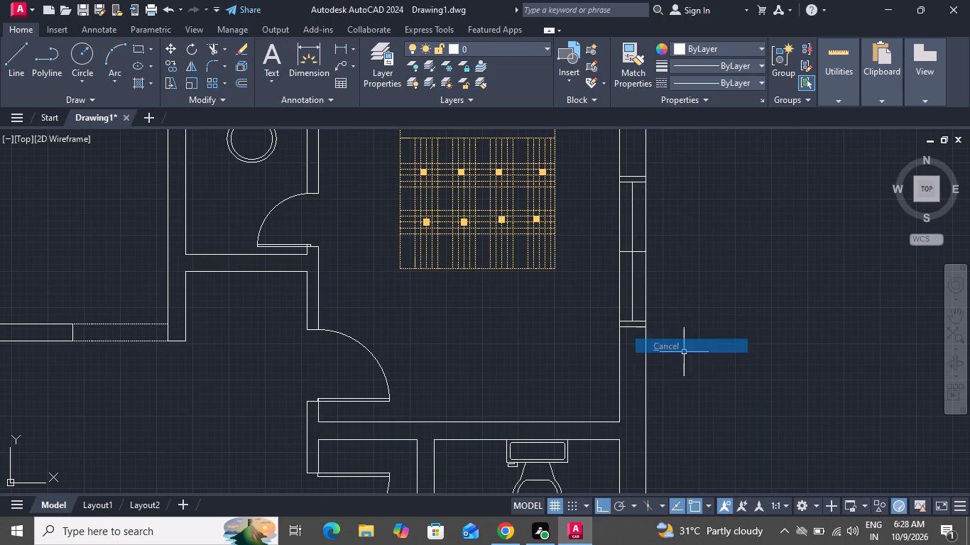
Offset the east window's vertical middle line 1" to both its east and west sides.
{"action": "type", "text": "o"}
{"action": "key", "text": "space"}
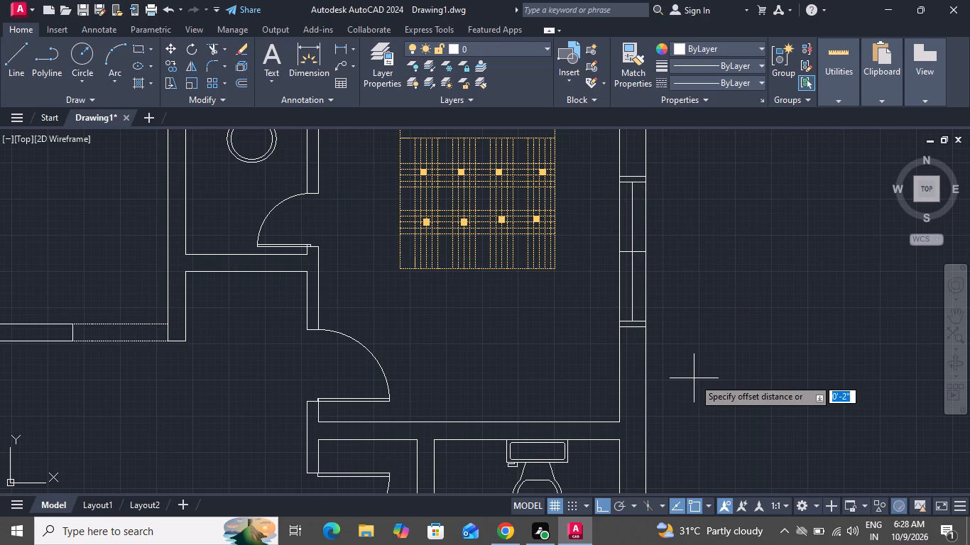
{"action": "key", "text": "1"}
{"action": "key", "text": "shift+quotedbl"}
{"action": "key", "text": "Return"}
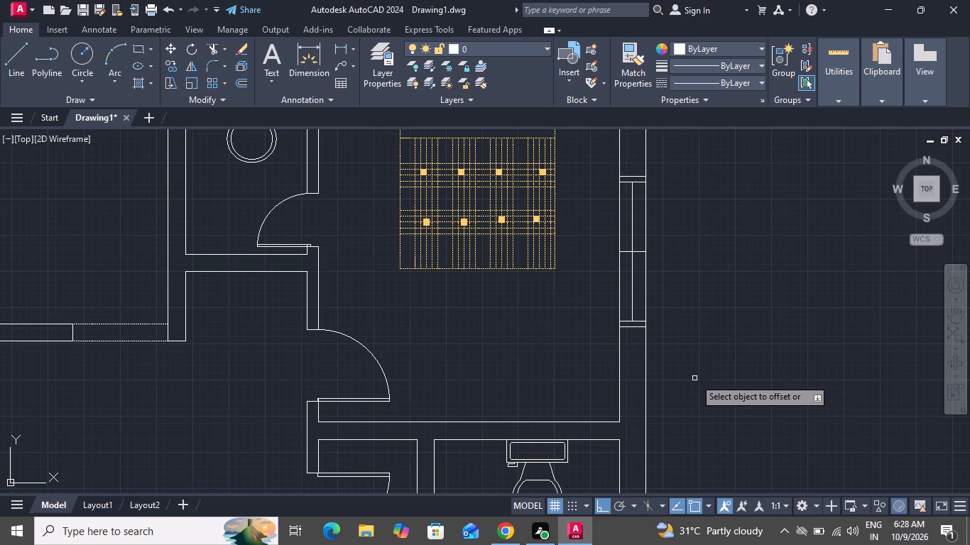
{"action": "left_click", "coordinate": [634, 223]}
{"action": "left_click", "coordinate": [644, 217]}
{"action": "scroll", "coordinate": [636, 231], "scroll_direction": "down", "scroll_amount": 1}
{"action": "scroll", "coordinate": [636, 231], "scroll_direction": "up", "scroll_amount": 1}
{"action": "scroll", "coordinate": [636, 231], "scroll_direction": "down", "scroll_amount": 1}
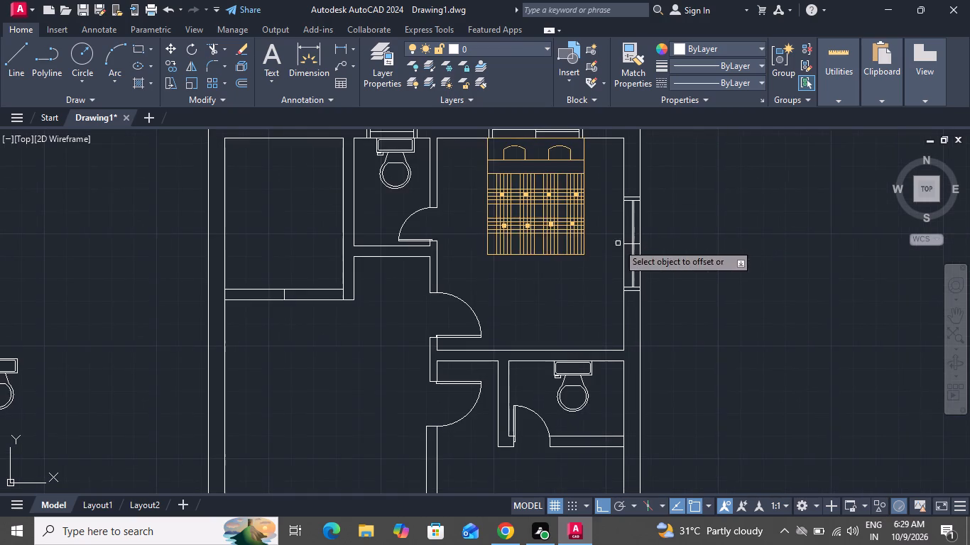
{"action": "scroll", "coordinate": [645, 226], "scroll_direction": "up", "scroll_amount": 4}
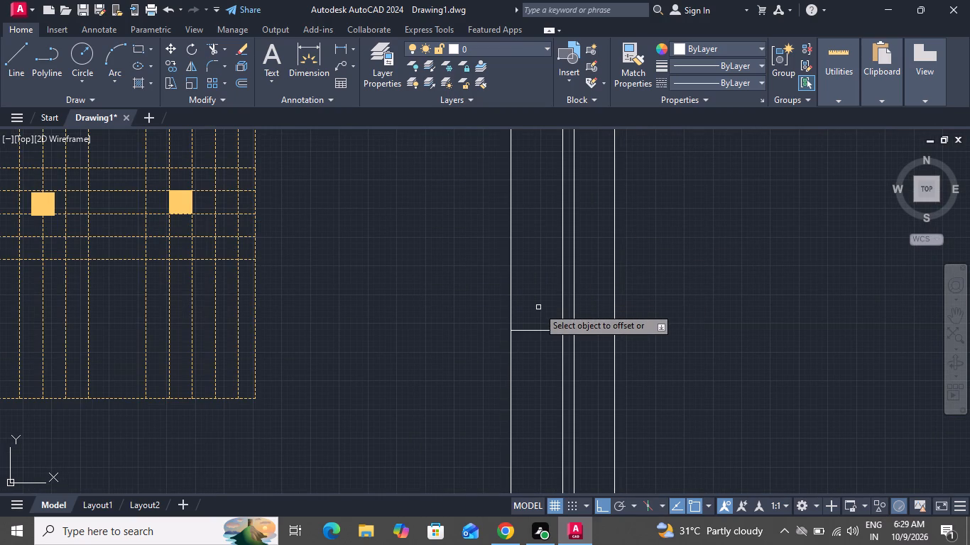
{"action": "left_click", "coordinate": [564, 212]}
{"action": "left_click", "coordinate": [545, 223]}
{"action": "right_click", "coordinate": [544, 226]}
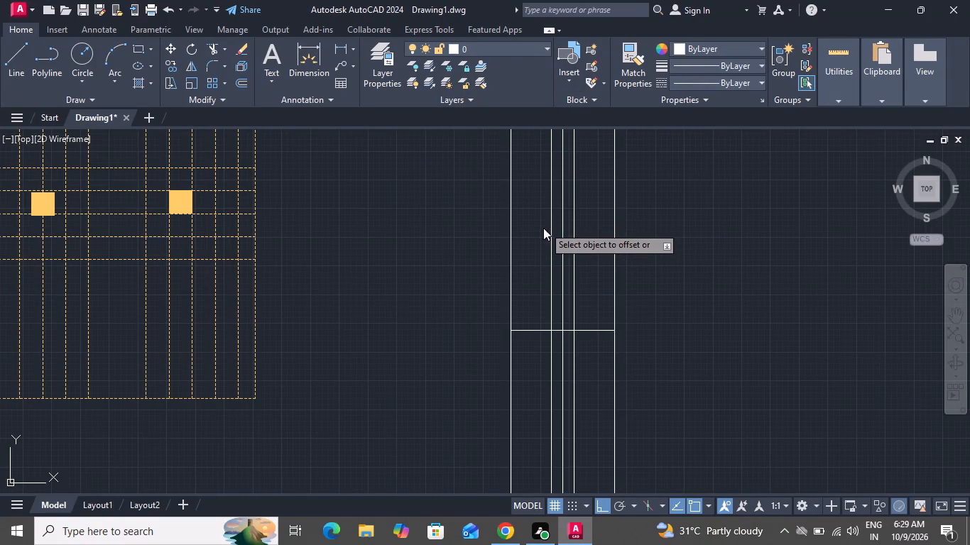
{"action": "left_click", "coordinate": [563, 248]}
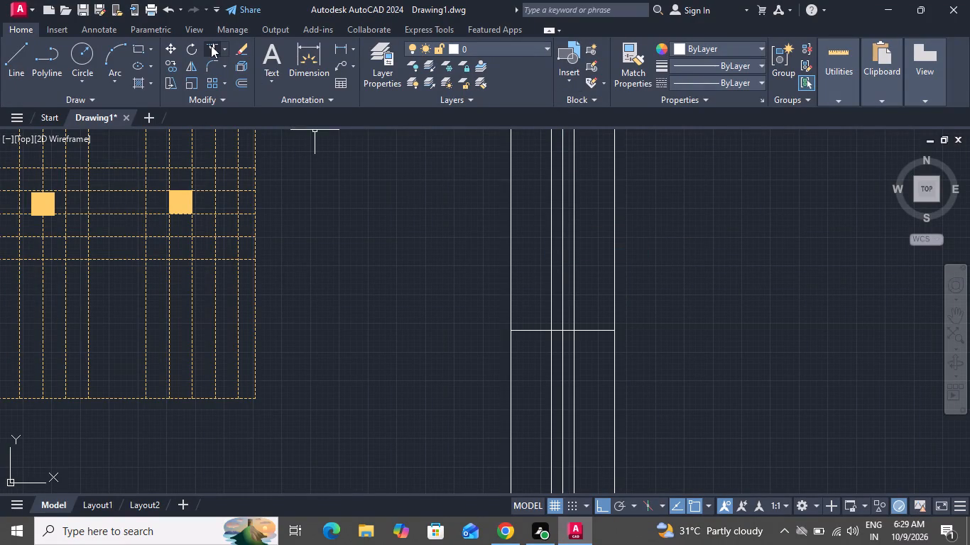
Trim the window's eastern pane line south of the centre line and its western pane line north of it.
{"action": "left_click", "coordinate": [211, 45]}
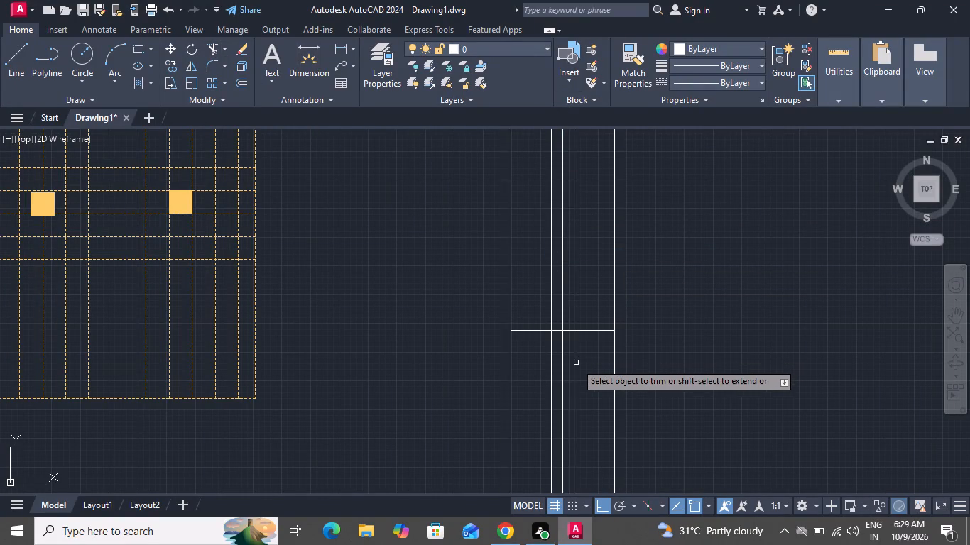
{"action": "left_click", "coordinate": [574, 364]}
{"action": "left_click", "coordinate": [550, 304]}
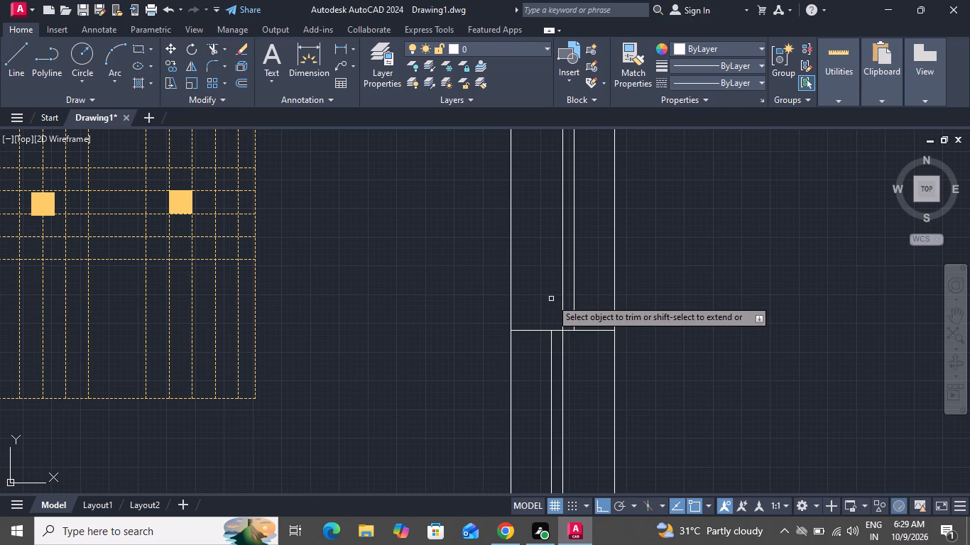
{"action": "scroll", "coordinate": [582, 287], "scroll_direction": "up", "scroll_amount": 1}
{"action": "scroll", "coordinate": [582, 287], "scroll_direction": "down", "scroll_amount": 3}
{"action": "scroll", "coordinate": [616, 292], "scroll_direction": "up", "scroll_amount": 1}
{"action": "scroll", "coordinate": [621, 293], "scroll_direction": "down", "scroll_amount": 2}
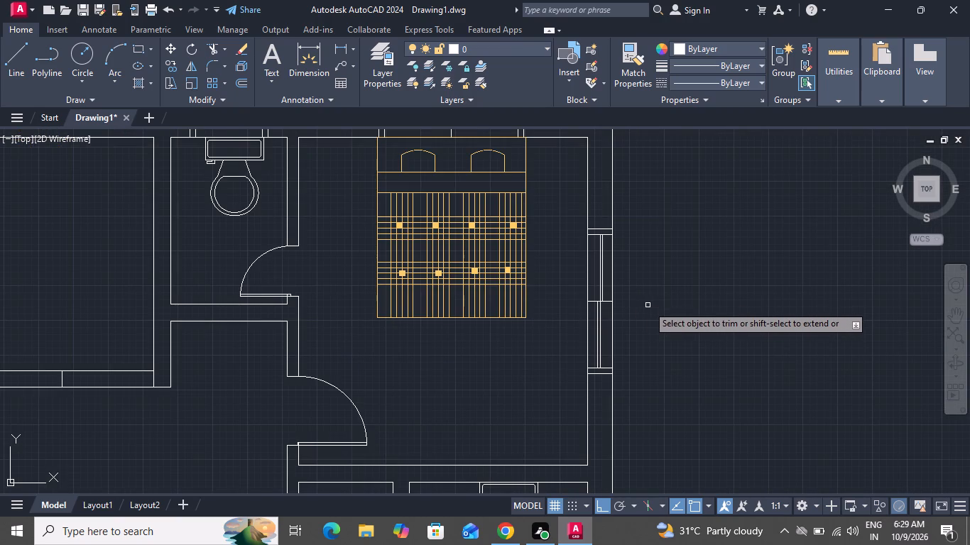
{"action": "right_click", "coordinate": [650, 304]}
{"action": "left_click", "coordinate": [682, 326]}
Trim the west wall's inner line and the two vertical lines crossing the thickness of the north-west room's southern partition.
{"action": "scroll", "coordinate": [682, 321], "scroll_direction": "down", "scroll_amount": 1}
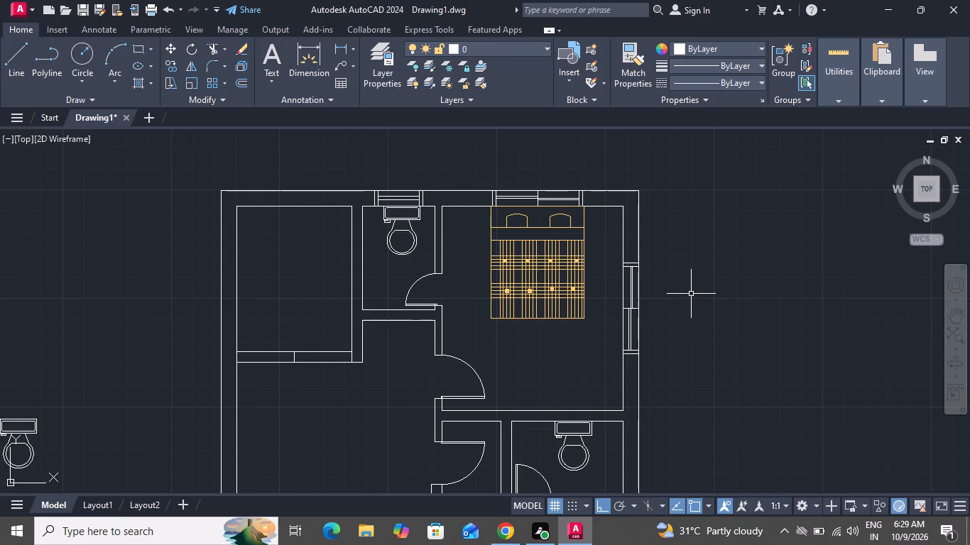
{"action": "left_click", "coordinate": [7, 76]}
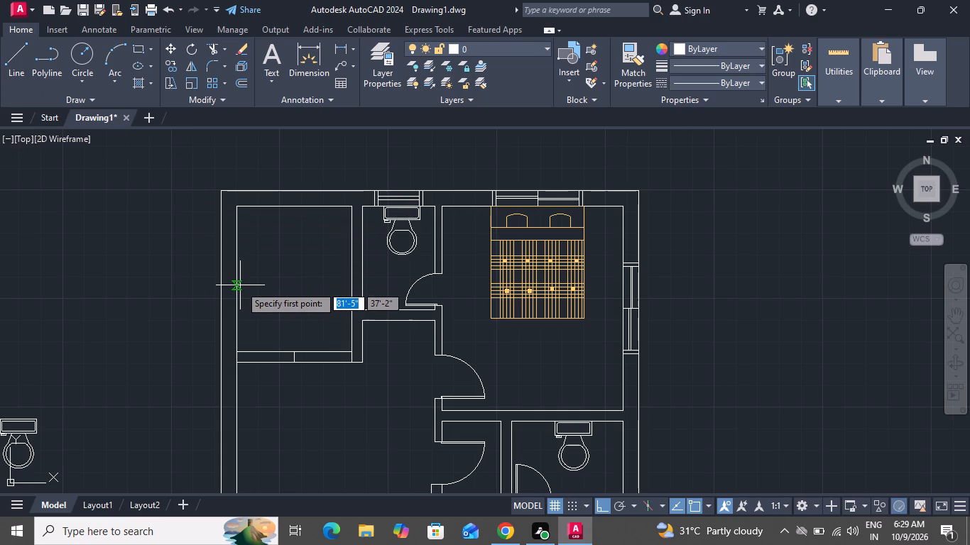
{"action": "key", "text": "Escape"}
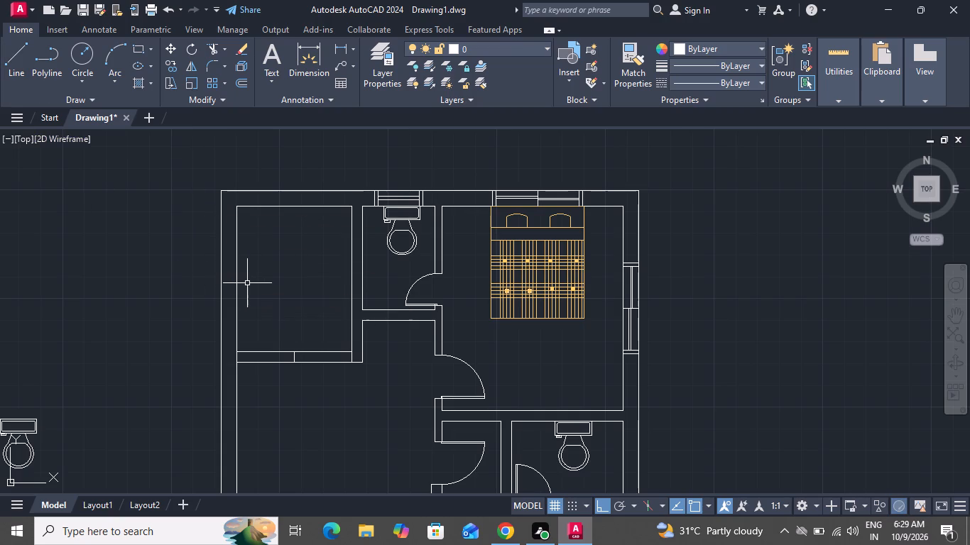
{"action": "key", "text": "t"}
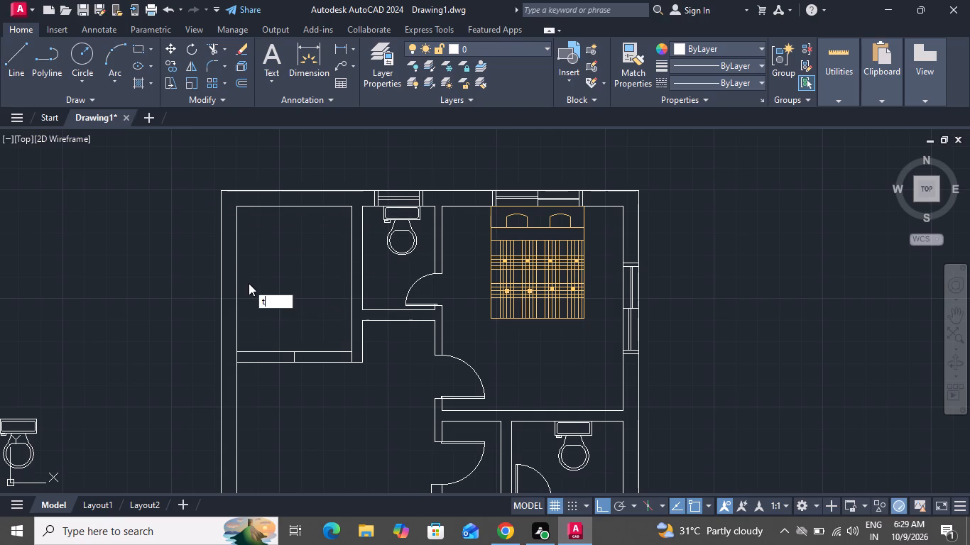
{"action": "key", "text": "r"}
{"action": "key", "text": "space"}
{"action": "key", "text": "space"}
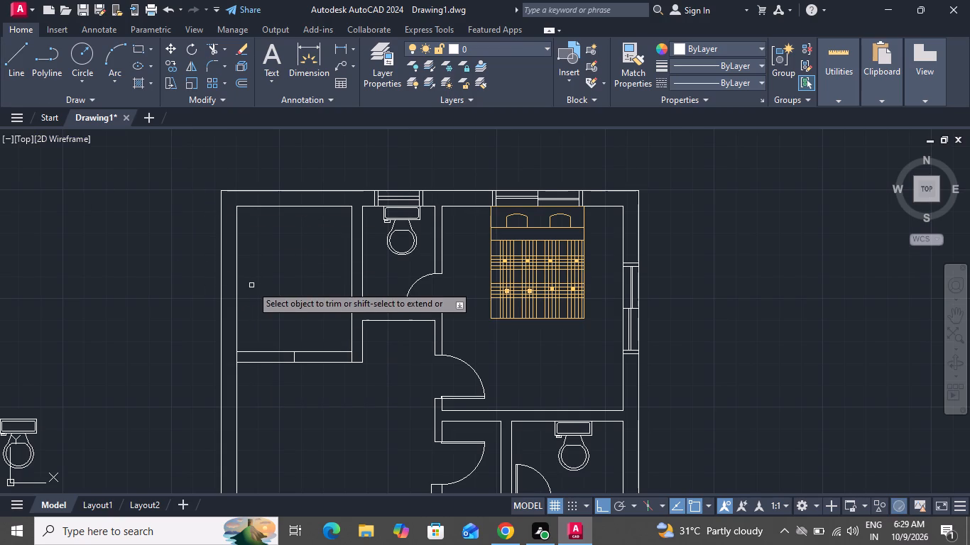
{"action": "scroll", "coordinate": [240, 370], "scroll_direction": "up", "scroll_amount": 3}
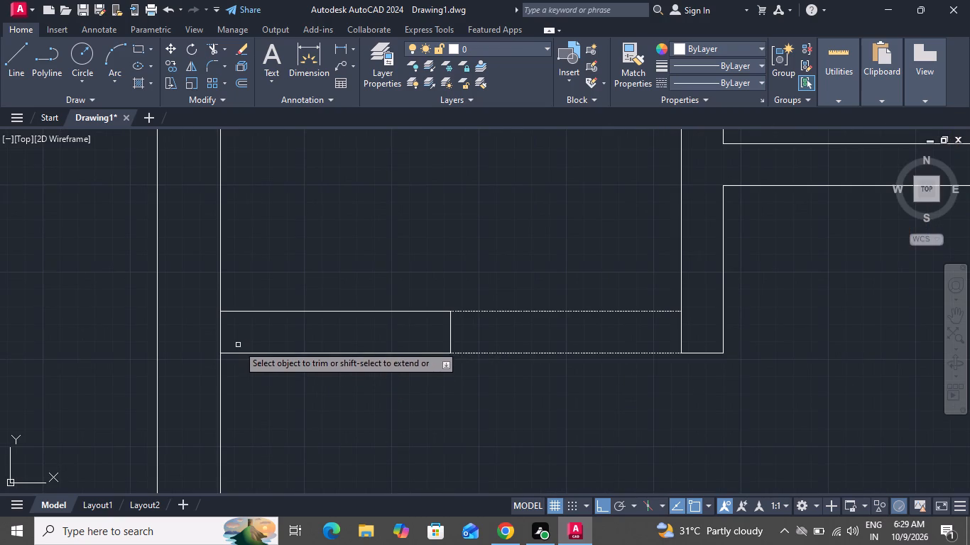
{"action": "left_click", "coordinate": [241, 342]}
{"action": "left_click", "coordinate": [183, 324]}
{"action": "left_click", "coordinate": [322, 346]}
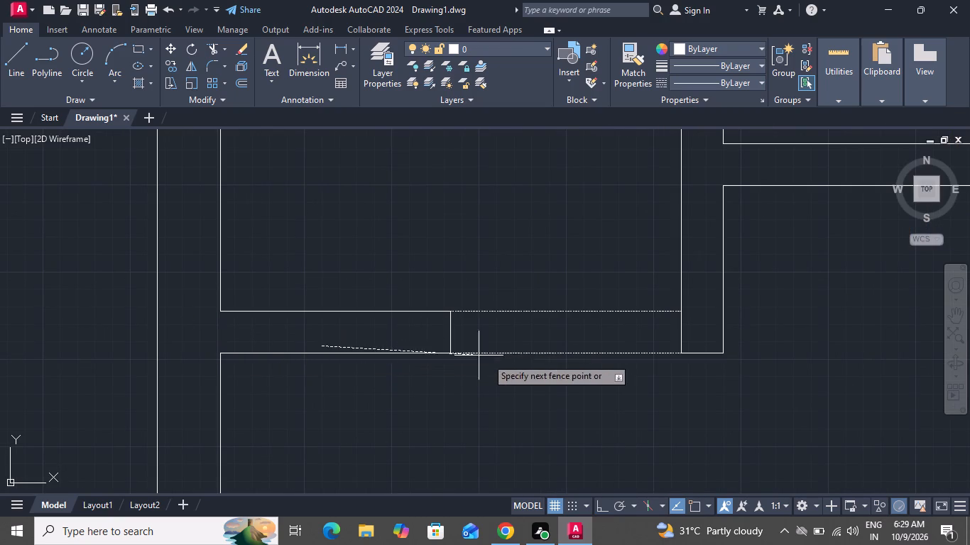
{"action": "left_click", "coordinate": [692, 321]}
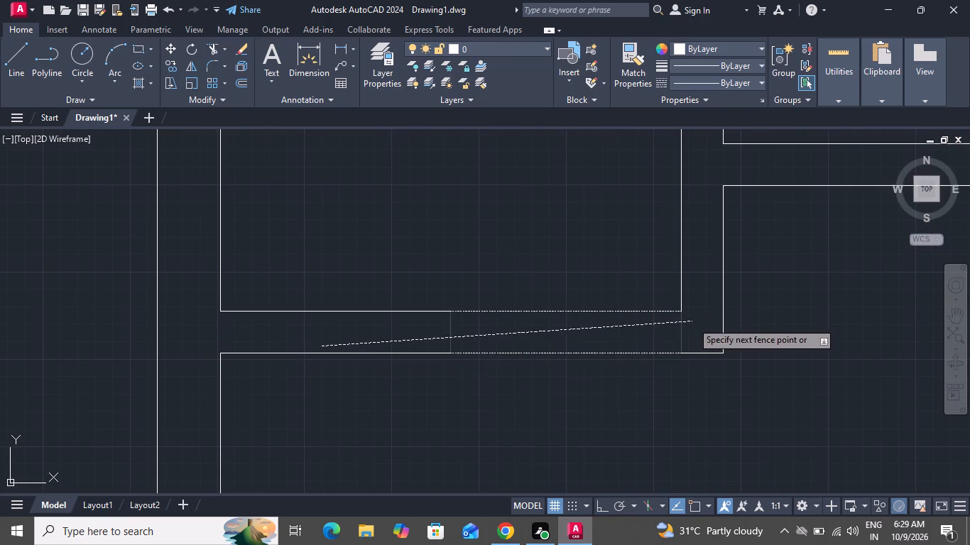
Draw a 9" horizontal line across the west wall's thickness, starting from the midpoint of the north-west room's inner wall line.
{"action": "right_click", "coordinate": [692, 321]}
{"action": "left_click", "coordinate": [703, 344]}
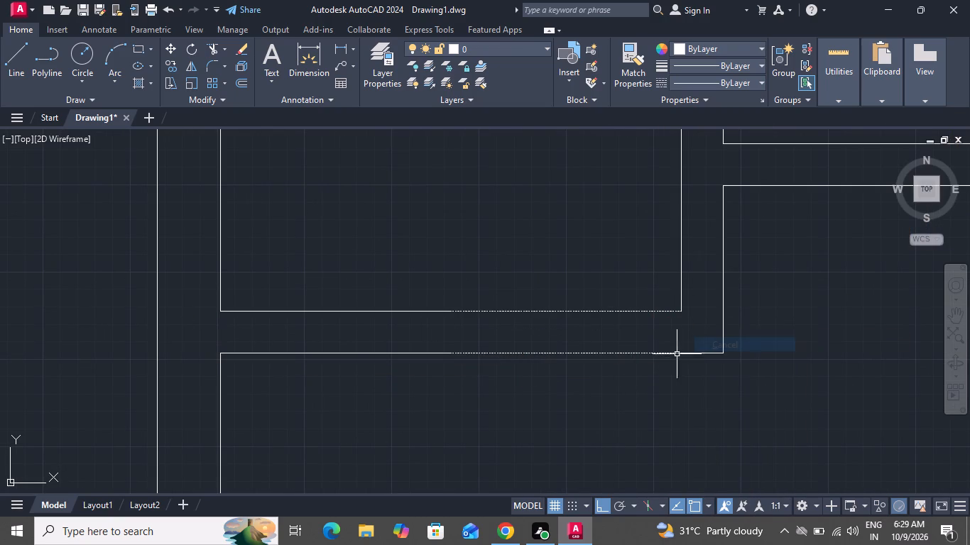
{"action": "scroll", "coordinate": [540, 372], "scroll_direction": "down", "scroll_amount": 3}
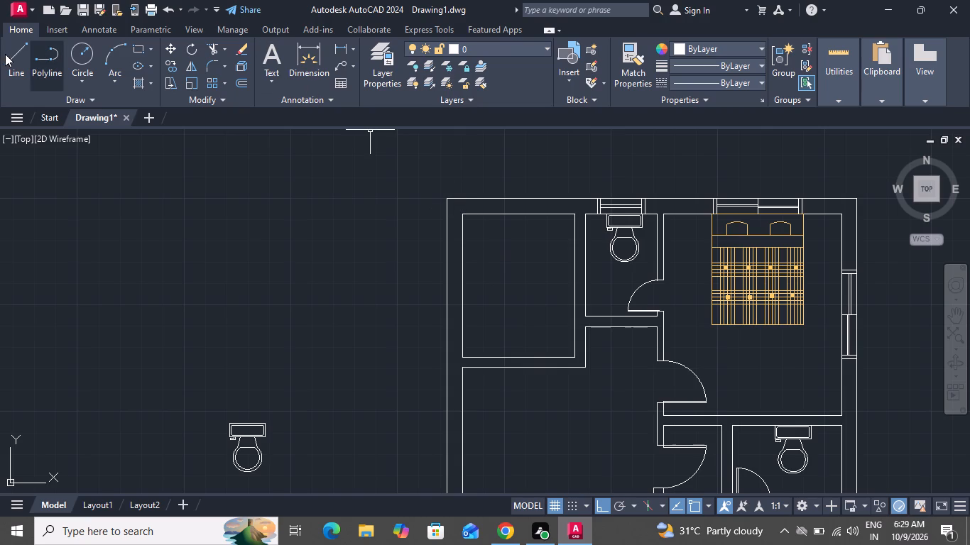
{"action": "left_click", "coordinate": [5, 54]}
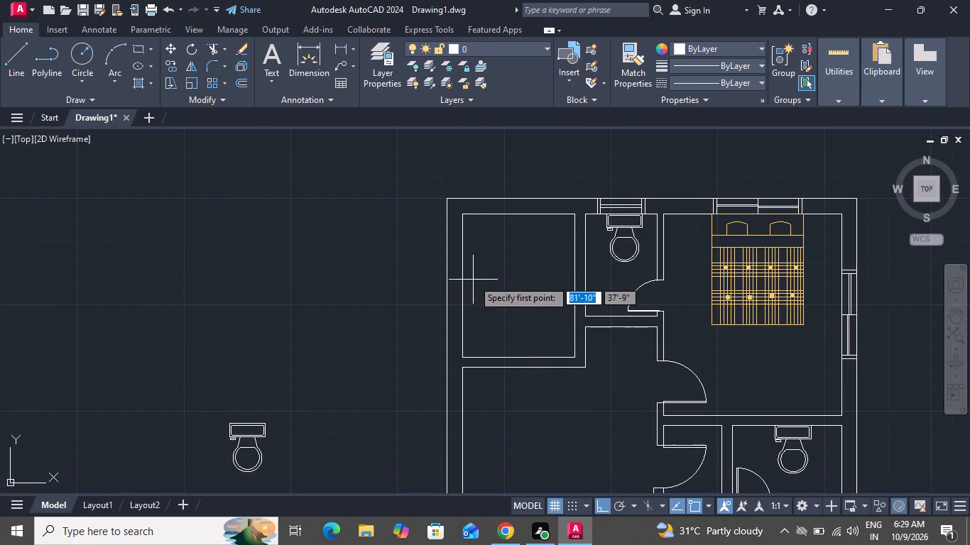
{"action": "scroll", "coordinate": [472, 280], "scroll_direction": "up", "scroll_amount": 2}
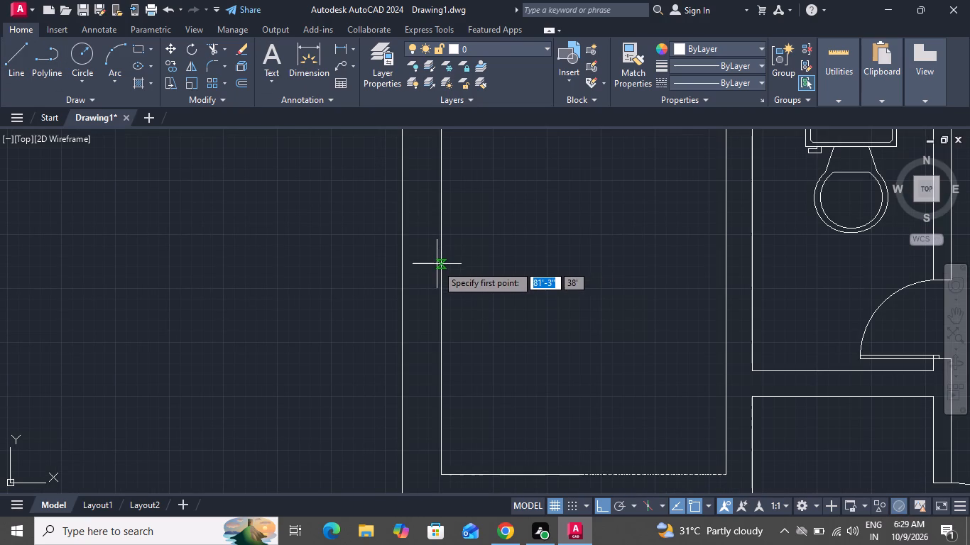
{"action": "scroll", "coordinate": [440, 319], "scroll_direction": "down", "scroll_amount": 1}
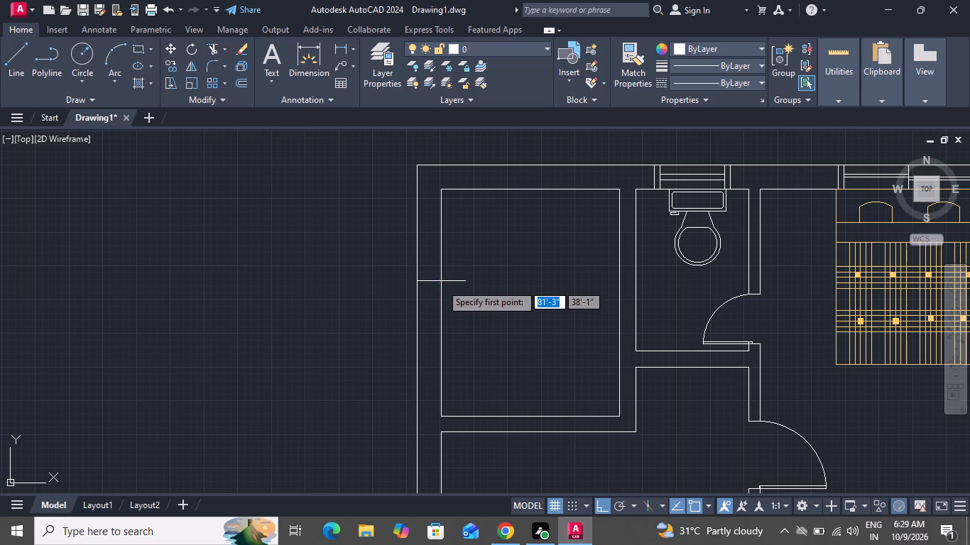
{"action": "left_click", "coordinate": [440, 307]}
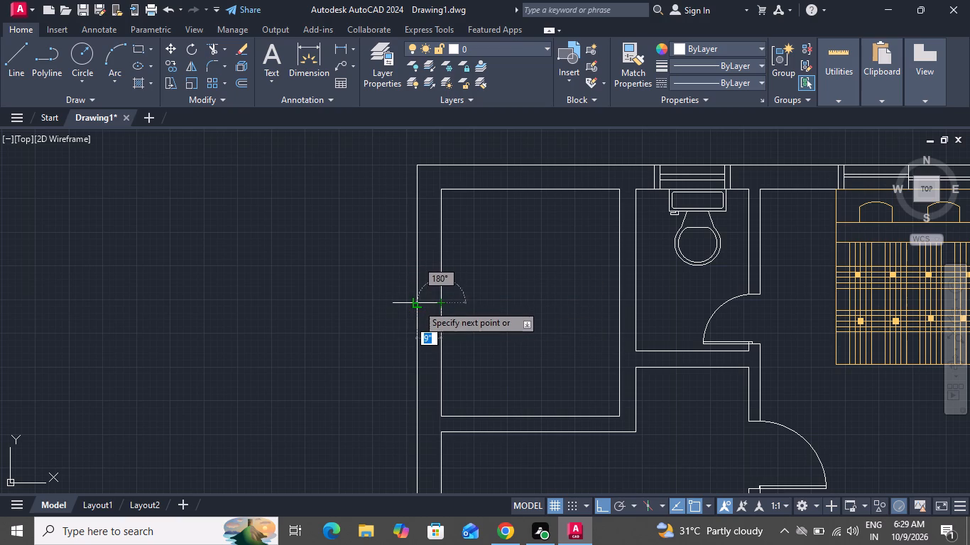
{"action": "left_click", "coordinate": [414, 302]}
{"action": "right_click", "coordinate": [414, 302]}
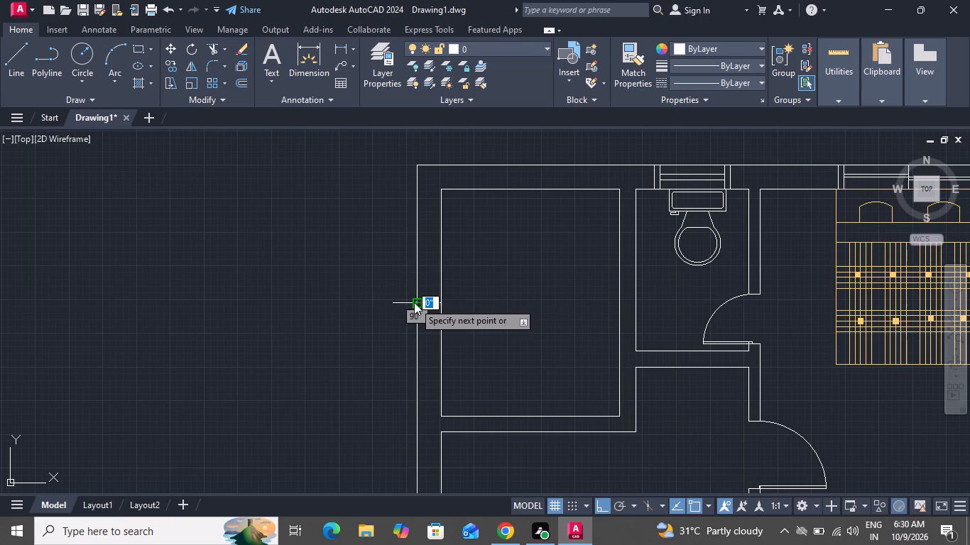
{"action": "left_click", "coordinate": [442, 327]}
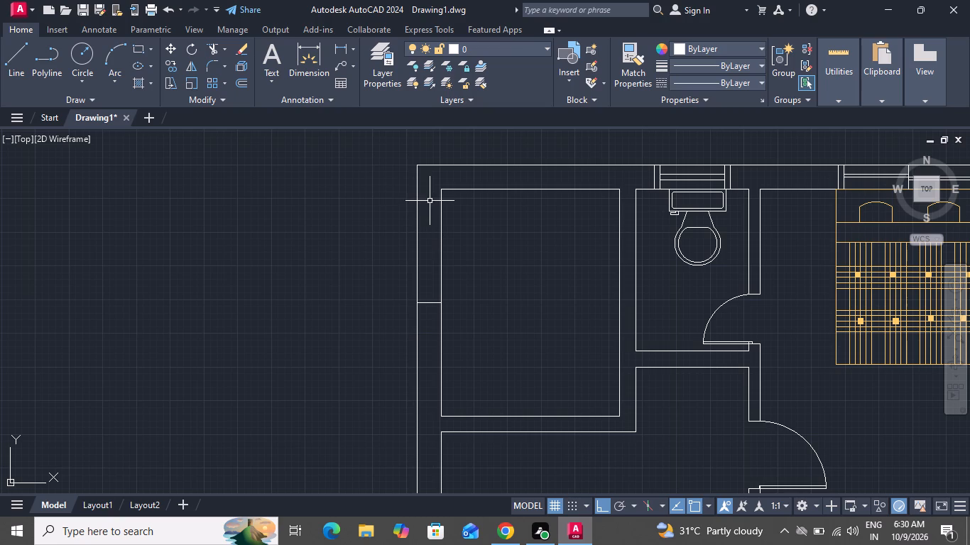
Offset the horizontal line across the west wall by 2' to both its north and south sides.
{"action": "key", "text": "o"}
{"action": "key", "text": "space"}
{"action": "type", "text": "2"}
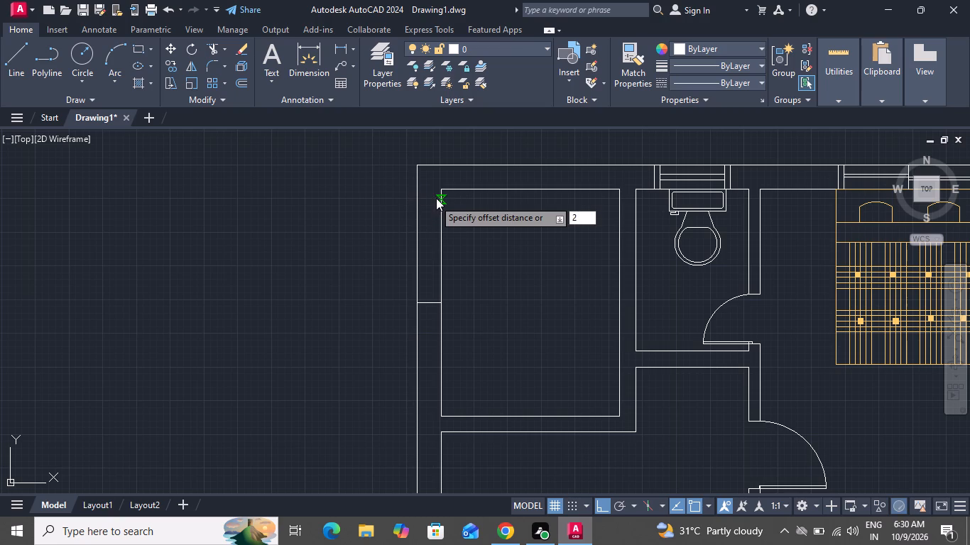
{"action": "key", "text": "apostrophe"}
{"action": "key", "text": "Return"}
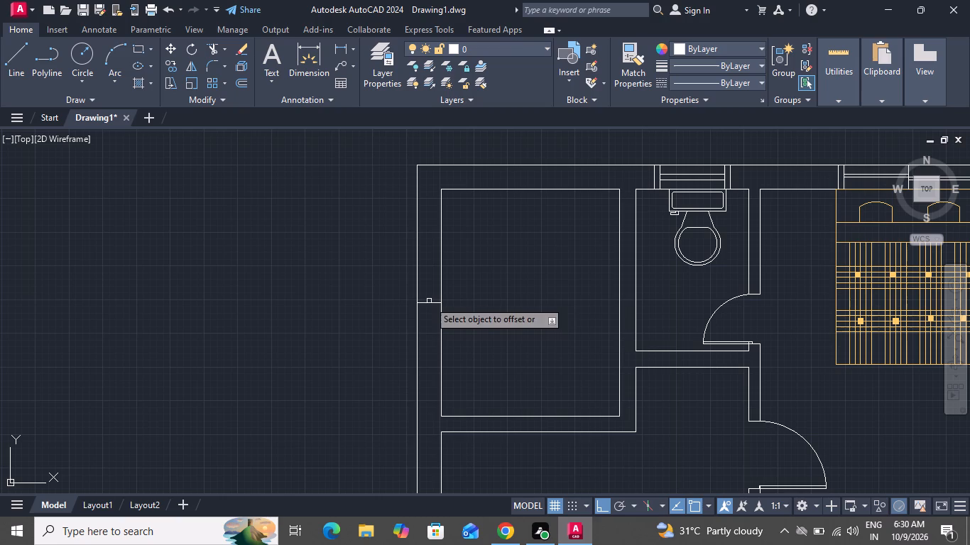
{"action": "left_click", "coordinate": [429, 301]}
{"action": "left_click", "coordinate": [430, 275]}
{"action": "left_click", "coordinate": [431, 305]}
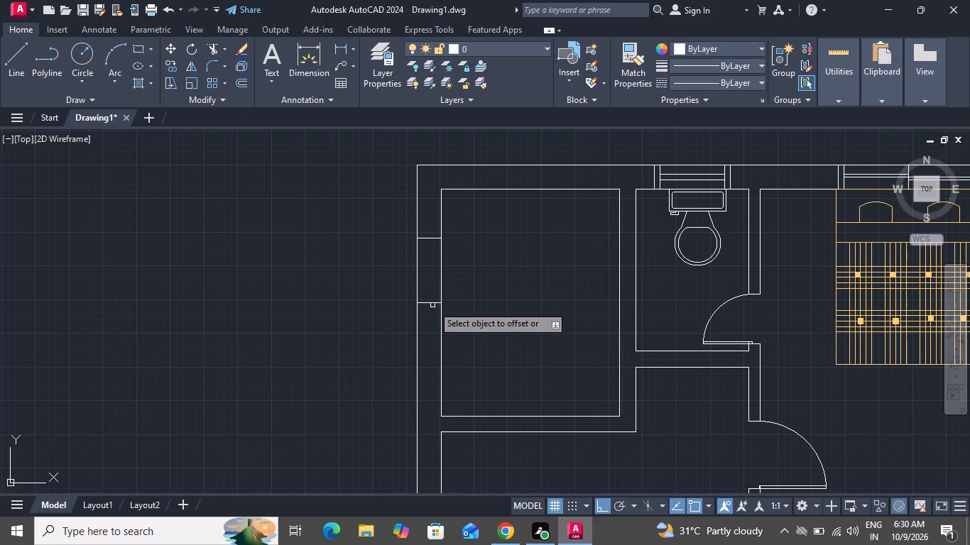
{"action": "left_click", "coordinate": [434, 302]}
{"action": "left_click", "coordinate": [430, 326]}
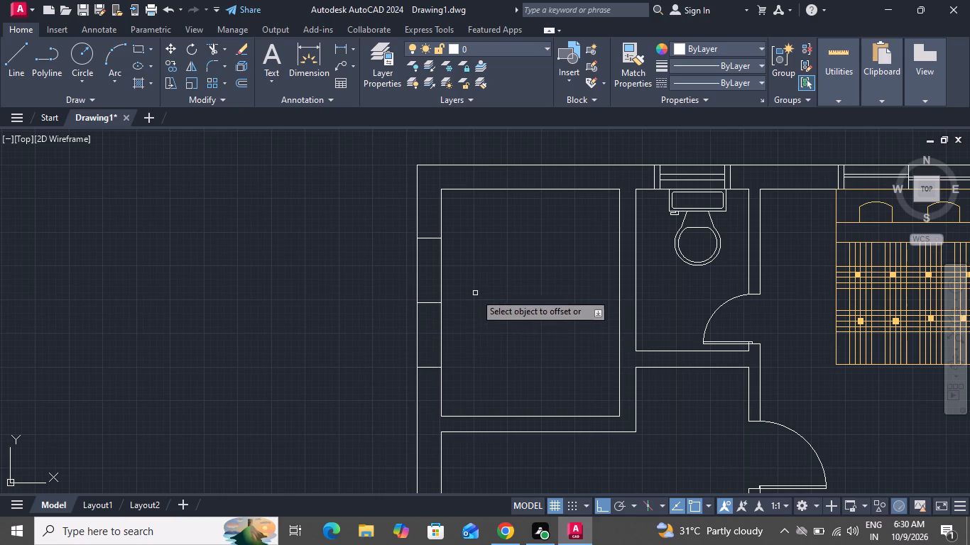
{"action": "right_click", "coordinate": [476, 292]}
{"action": "left_click", "coordinate": [513, 308]}
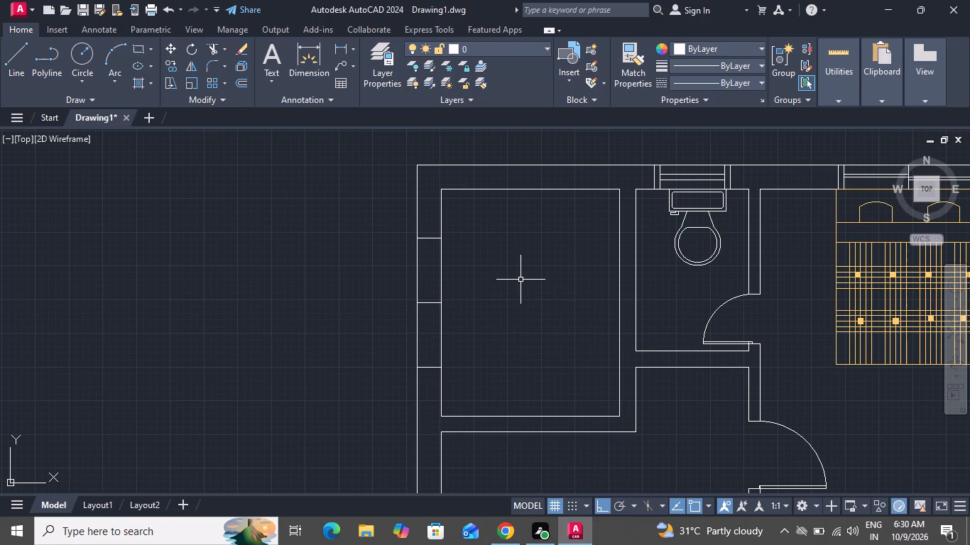
Offset the west window's north end line 2" northward and its south end line 2" southward.
{"action": "key", "text": "o"}
{"action": "key", "text": "space"}
{"action": "key", "text": "2"}
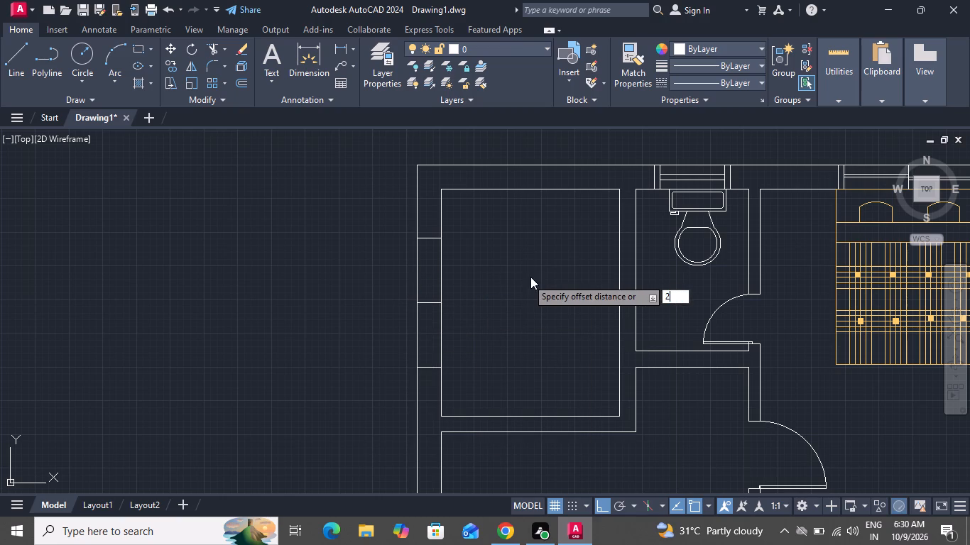
{"action": "key", "text": "shift+quotedbl"}
{"action": "key", "text": "Return"}
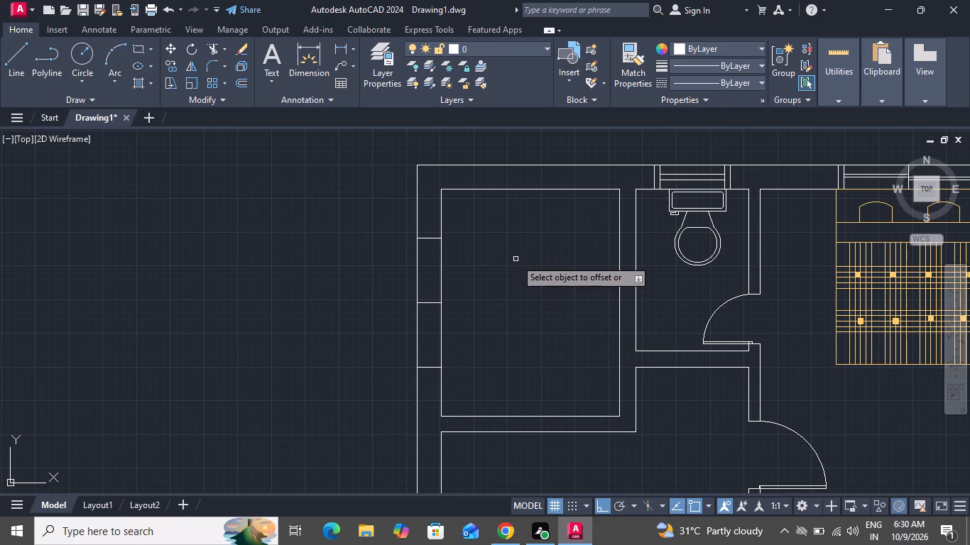
{"action": "left_click", "coordinate": [437, 239]}
{"action": "left_click", "coordinate": [437, 224]}
{"action": "left_click_drag", "start_coordinate": [437, 367], "coordinate": [437, 373]}
{"action": "left_click", "coordinate": [440, 397]}
{"action": "right_click", "coordinate": [484, 321]}
{"action": "left_click", "coordinate": [507, 343]}
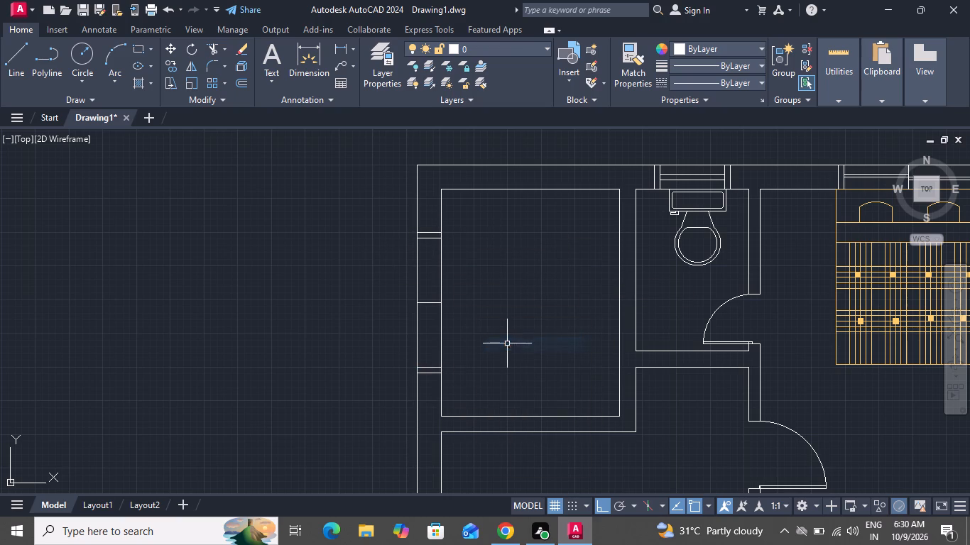
Draw a 4' vertical line midway in the west wall, joining the midpoints of the window's two inner end lines.
{"action": "left_click", "coordinate": [22, 62]}
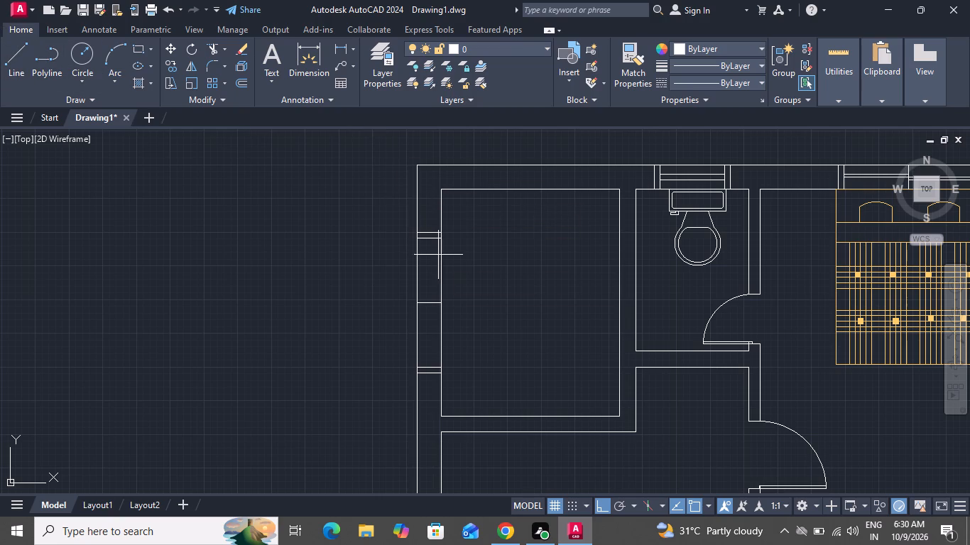
{"action": "scroll", "coordinate": [433, 238], "scroll_direction": "up", "scroll_amount": 2}
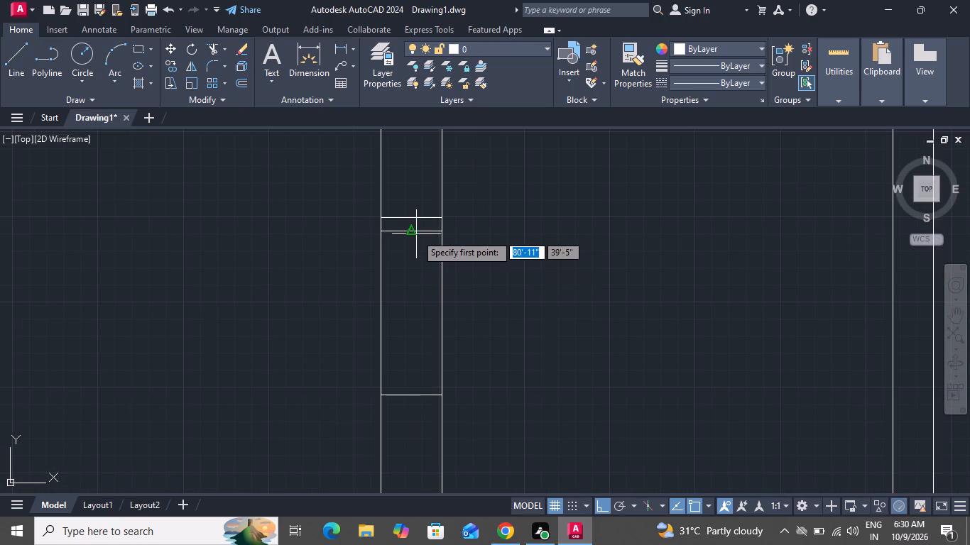
{"action": "left_click", "coordinate": [413, 227]}
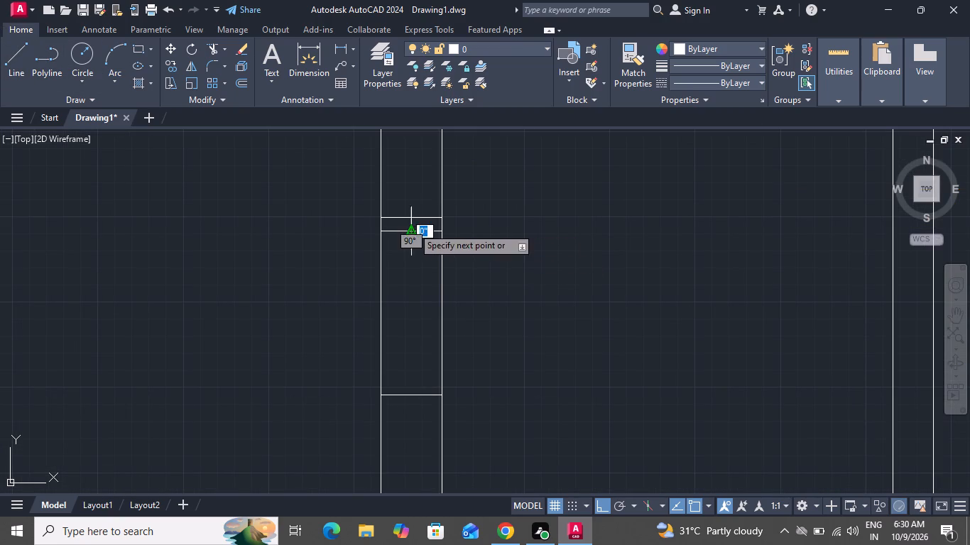
{"action": "scroll", "coordinate": [420, 272], "scroll_direction": "down", "scroll_amount": 3}
{"action": "scroll", "coordinate": [419, 262], "scroll_direction": "up", "scroll_amount": 1}
{"action": "scroll", "coordinate": [421, 253], "scroll_direction": "down", "scroll_amount": 1}
{"action": "scroll", "coordinate": [418, 255], "scroll_direction": "up", "scroll_amount": 1}
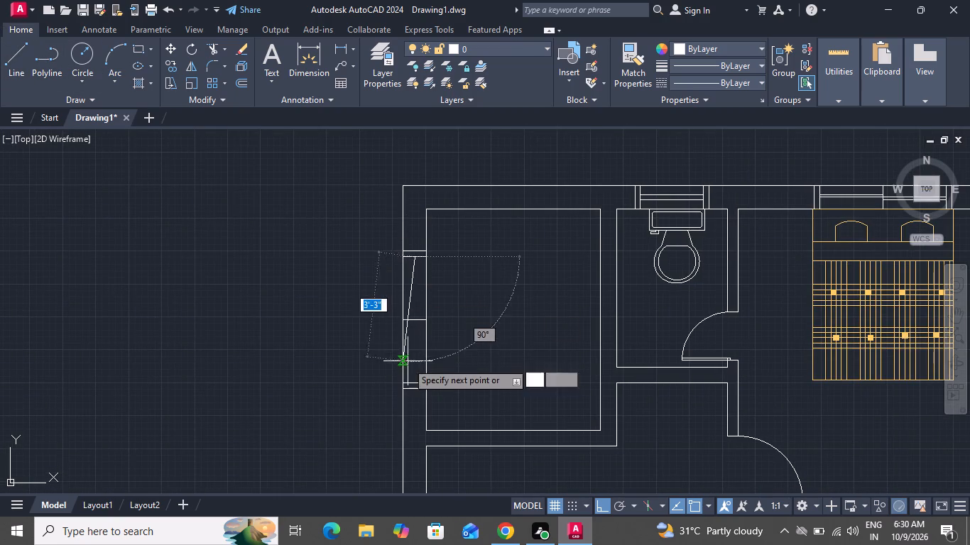
{"action": "scroll", "coordinate": [413, 384], "scroll_direction": "down", "scroll_amount": 1}
{"action": "scroll", "coordinate": [416, 388], "scroll_direction": "up", "scroll_amount": 1}
{"action": "scroll", "coordinate": [418, 391], "scroll_direction": "down", "scroll_amount": 1}
{"action": "scroll", "coordinate": [420, 390], "scroll_direction": "up", "scroll_amount": 4}
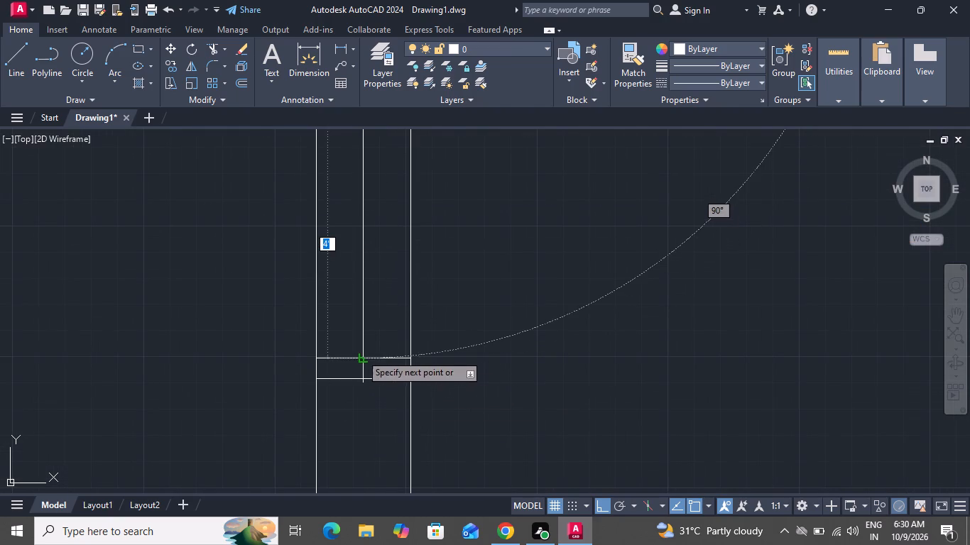
{"action": "left_click", "coordinate": [361, 354]}
{"action": "right_click", "coordinate": [363, 351]}
{"action": "left_click", "coordinate": [422, 380]}
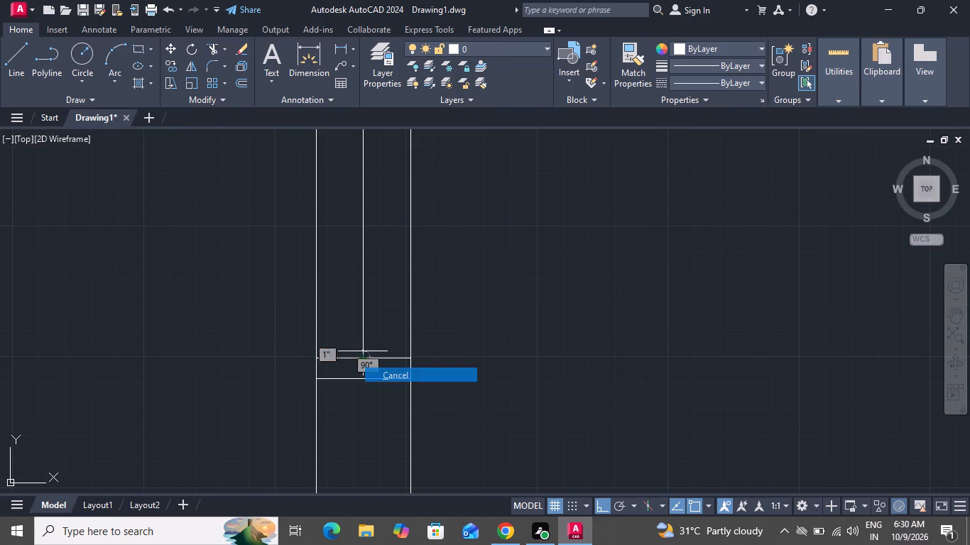
Offset the west window's vertical middle line 1" to both its east and west sides.
{"action": "type", "text": "o"}
{"action": "key", "text": "space"}
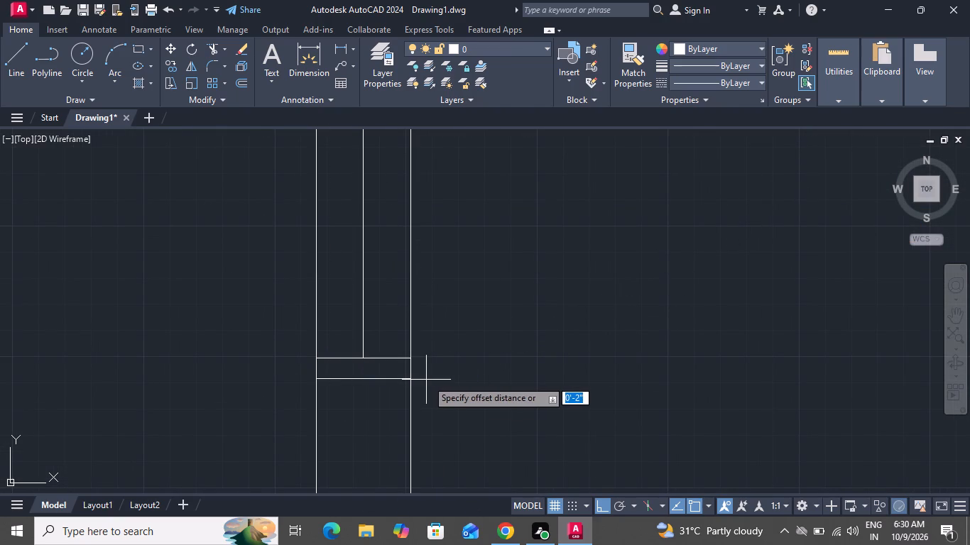
{"action": "key", "text": "1"}
{"action": "key", "text": "shift+quotedbl"}
{"action": "key", "text": "Return"}
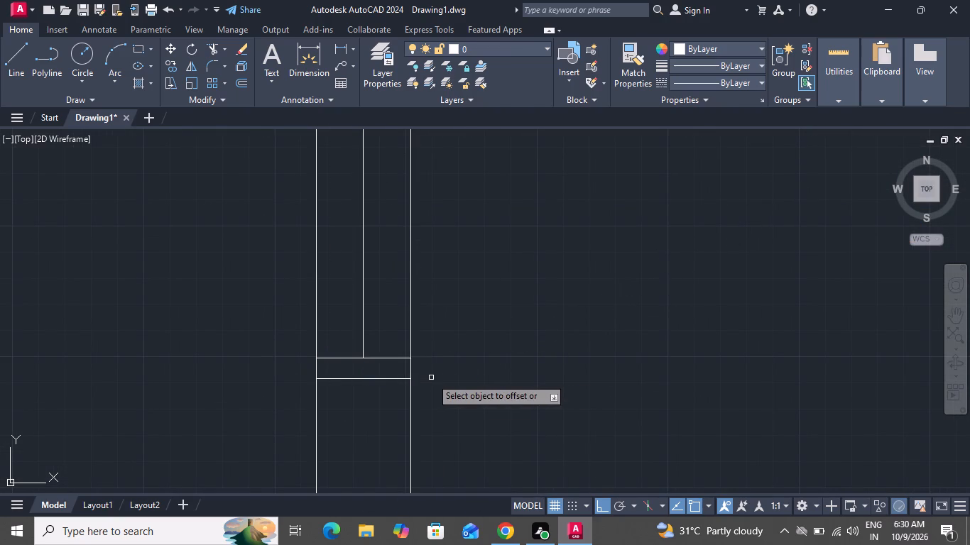
{"action": "left_click", "coordinate": [364, 344]}
{"action": "left_click", "coordinate": [386, 335]}
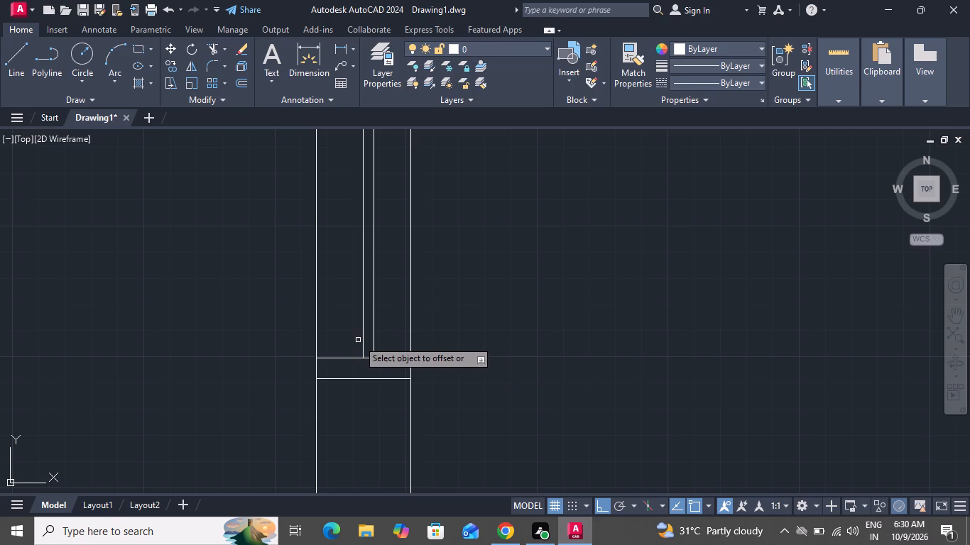
{"action": "left_click", "coordinate": [363, 336]}
{"action": "left_click", "coordinate": [359, 338]}
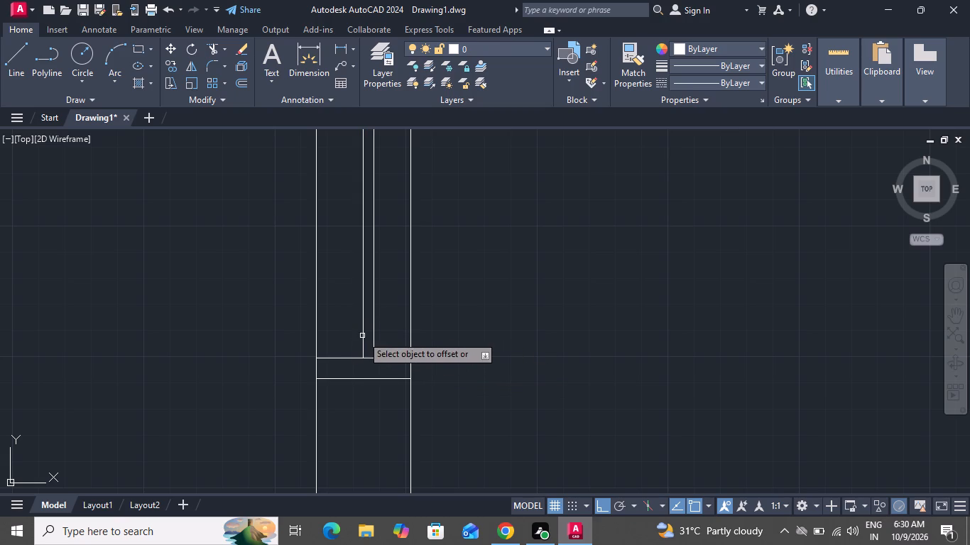
{"action": "left_click", "coordinate": [363, 334]}
{"action": "left_click", "coordinate": [356, 334]}
{"action": "left_click", "coordinate": [363, 326]}
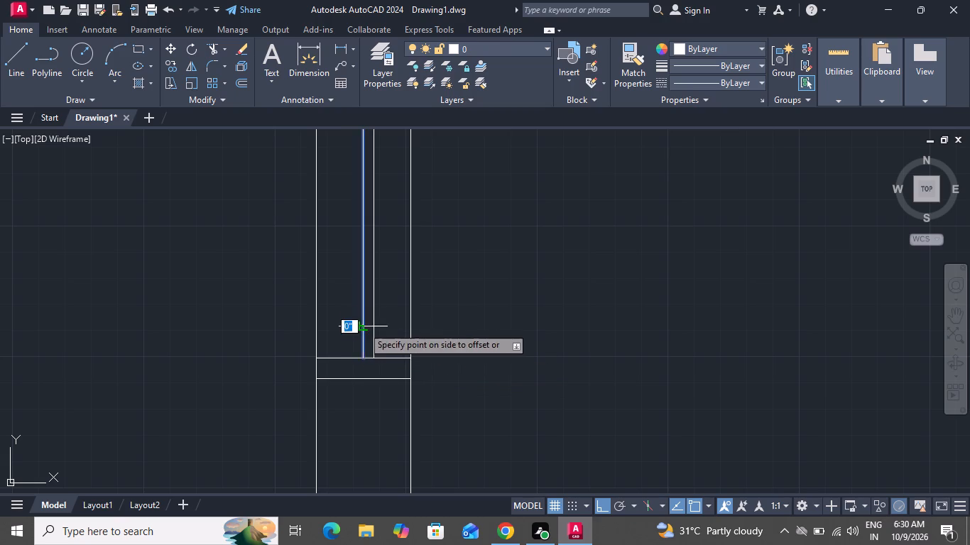
{"action": "left_click", "coordinate": [342, 333]}
{"action": "right_click", "coordinate": [347, 329]}
{"action": "left_click", "coordinate": [383, 358]}
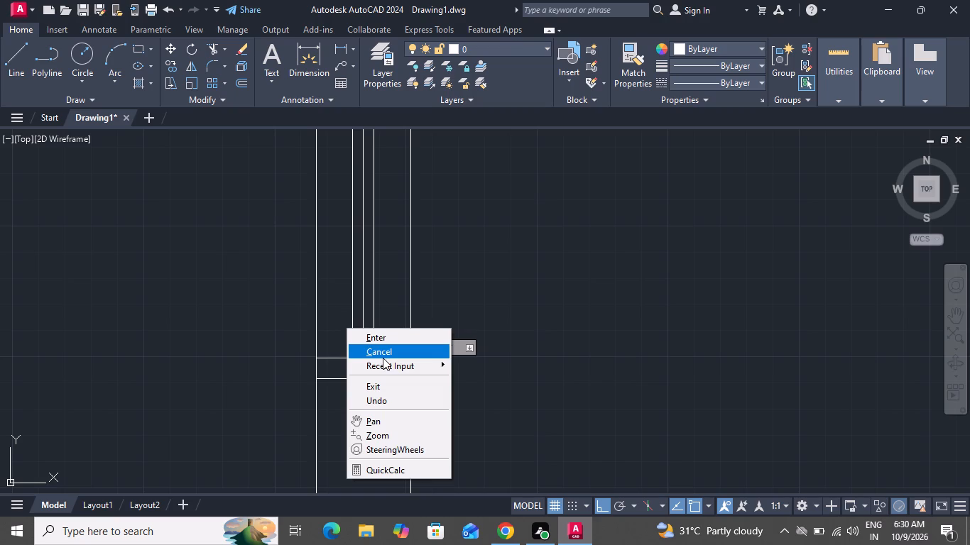
Delete the west window's vertical middle line and the horizontal centre line crossing the wall's thickness.
{"action": "left_click", "coordinate": [365, 328]}
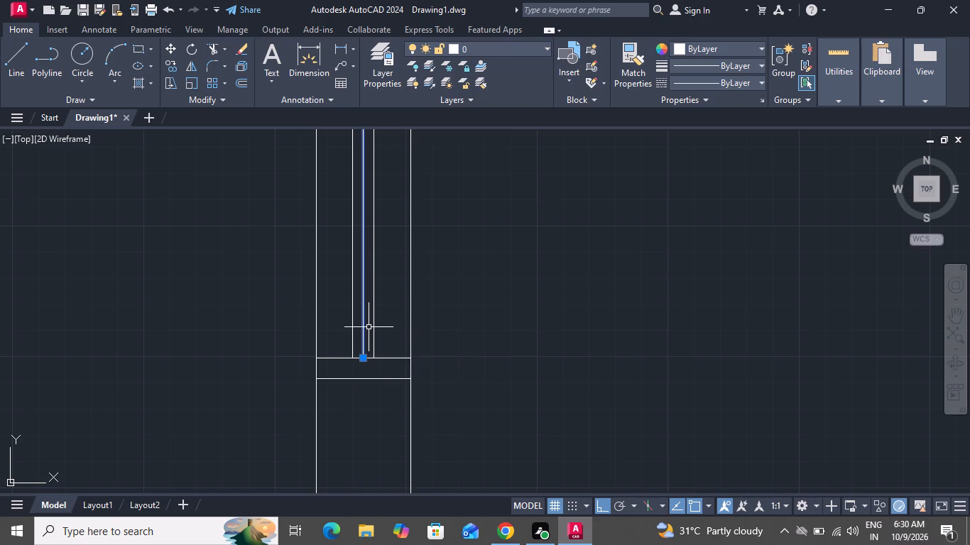
{"action": "key", "text": "Delete"}
{"action": "scroll", "coordinate": [430, 362], "scroll_direction": "up", "scroll_amount": 1}
{"action": "scroll", "coordinate": [430, 362], "scroll_direction": "down", "scroll_amount": 1}
{"action": "scroll", "coordinate": [430, 362], "scroll_direction": "up", "scroll_amount": 1}
{"action": "scroll", "coordinate": [407, 259], "scroll_direction": "down", "scroll_amount": 1}
{"action": "scroll", "coordinate": [407, 259], "scroll_direction": "up", "scroll_amount": 1}
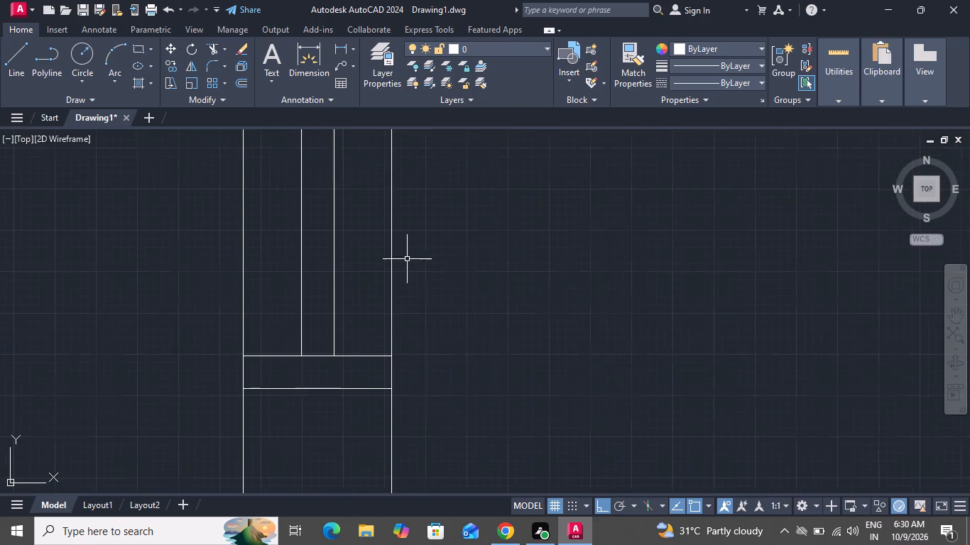
{"action": "scroll", "coordinate": [407, 267], "scroll_direction": "down", "scroll_amount": 3}
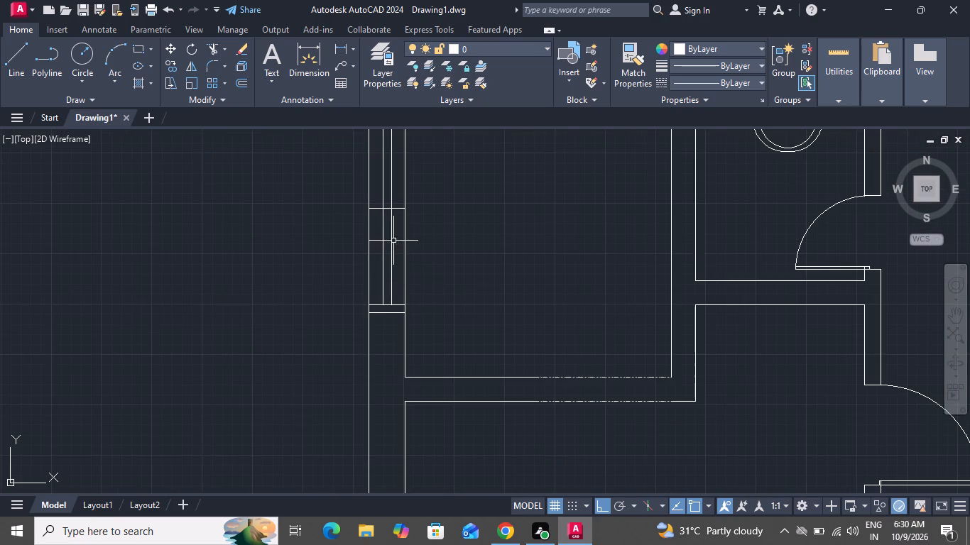
{"action": "scroll", "coordinate": [387, 215], "scroll_direction": "up", "scroll_amount": 3}
{"action": "scroll", "coordinate": [387, 212], "scroll_direction": "down", "scroll_amount": 1}
{"action": "scroll", "coordinate": [382, 189], "scroll_direction": "up", "scroll_amount": 1}
{"action": "scroll", "coordinate": [382, 189], "scroll_direction": "down", "scroll_amount": 1}
{"action": "scroll", "coordinate": [382, 190], "scroll_direction": "up", "scroll_amount": 2}
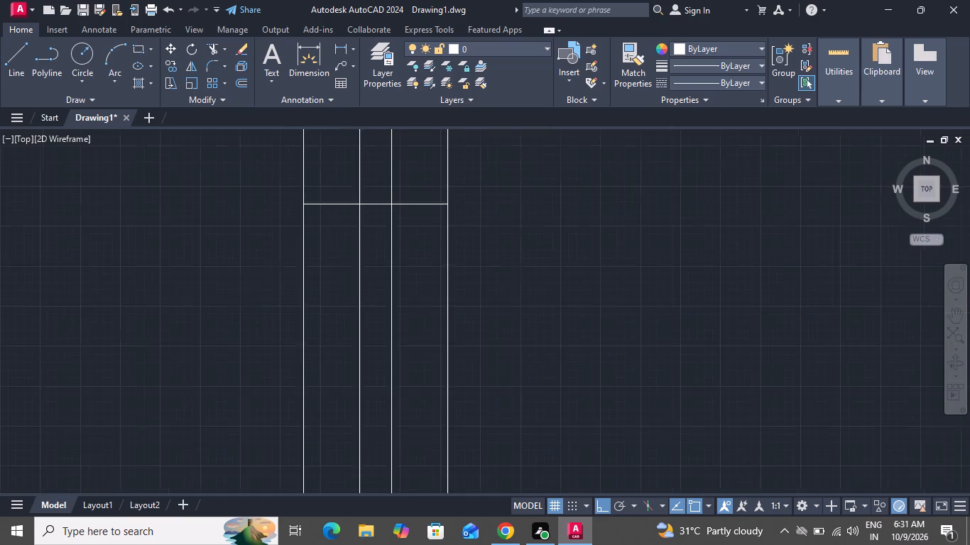
{"action": "left_click", "coordinate": [381, 190]}
{"action": "left_click", "coordinate": [372, 234]}
{"action": "key", "text": "Delete"}
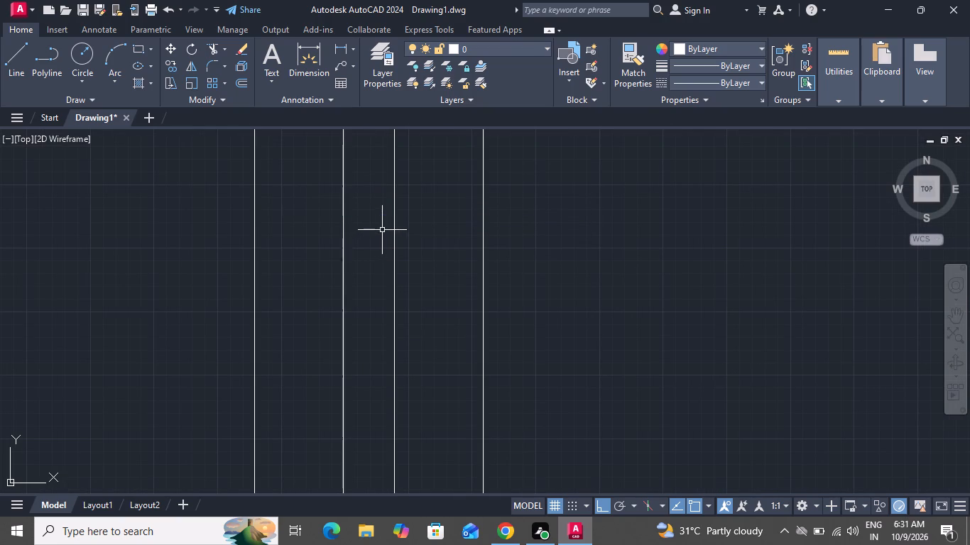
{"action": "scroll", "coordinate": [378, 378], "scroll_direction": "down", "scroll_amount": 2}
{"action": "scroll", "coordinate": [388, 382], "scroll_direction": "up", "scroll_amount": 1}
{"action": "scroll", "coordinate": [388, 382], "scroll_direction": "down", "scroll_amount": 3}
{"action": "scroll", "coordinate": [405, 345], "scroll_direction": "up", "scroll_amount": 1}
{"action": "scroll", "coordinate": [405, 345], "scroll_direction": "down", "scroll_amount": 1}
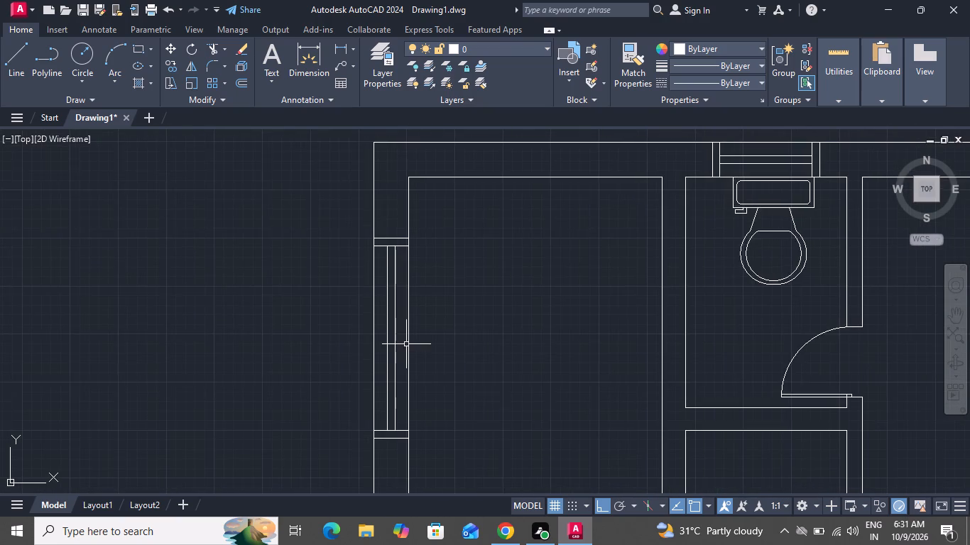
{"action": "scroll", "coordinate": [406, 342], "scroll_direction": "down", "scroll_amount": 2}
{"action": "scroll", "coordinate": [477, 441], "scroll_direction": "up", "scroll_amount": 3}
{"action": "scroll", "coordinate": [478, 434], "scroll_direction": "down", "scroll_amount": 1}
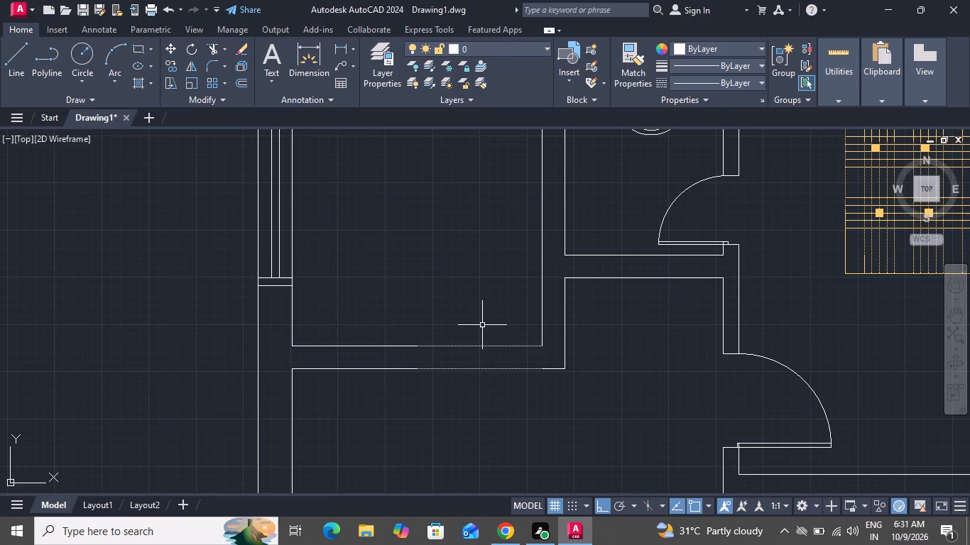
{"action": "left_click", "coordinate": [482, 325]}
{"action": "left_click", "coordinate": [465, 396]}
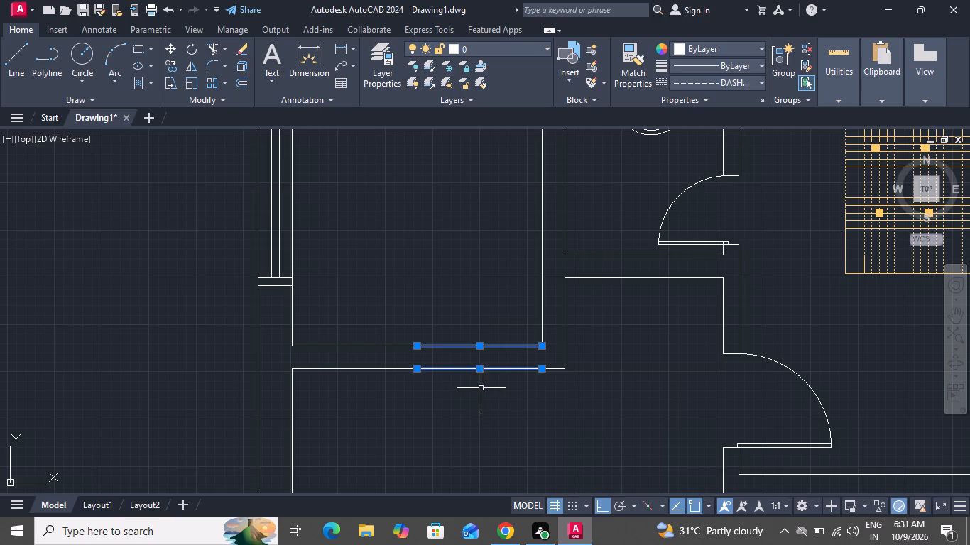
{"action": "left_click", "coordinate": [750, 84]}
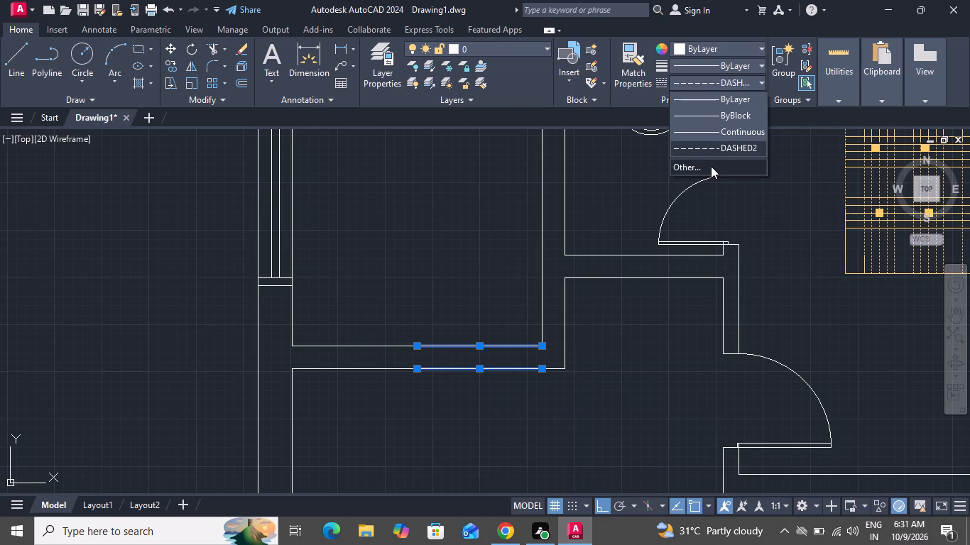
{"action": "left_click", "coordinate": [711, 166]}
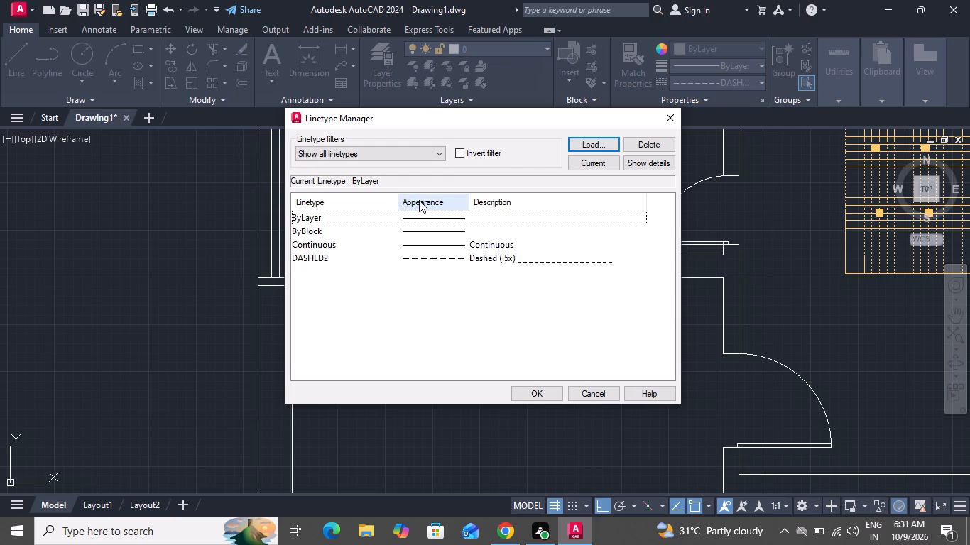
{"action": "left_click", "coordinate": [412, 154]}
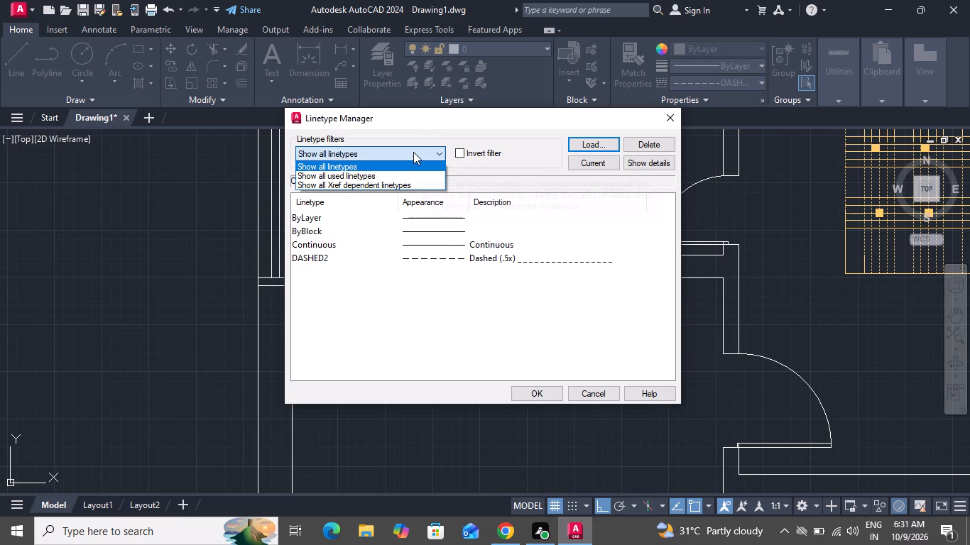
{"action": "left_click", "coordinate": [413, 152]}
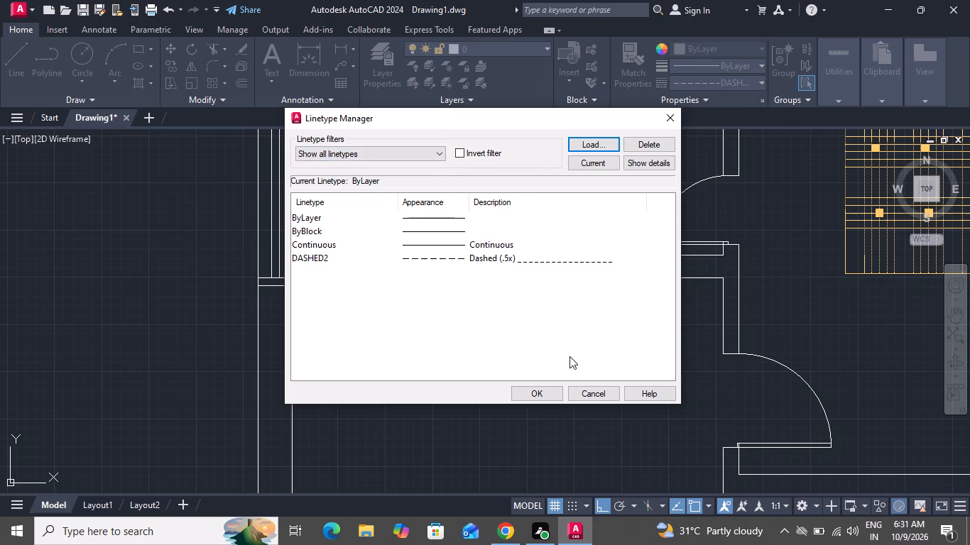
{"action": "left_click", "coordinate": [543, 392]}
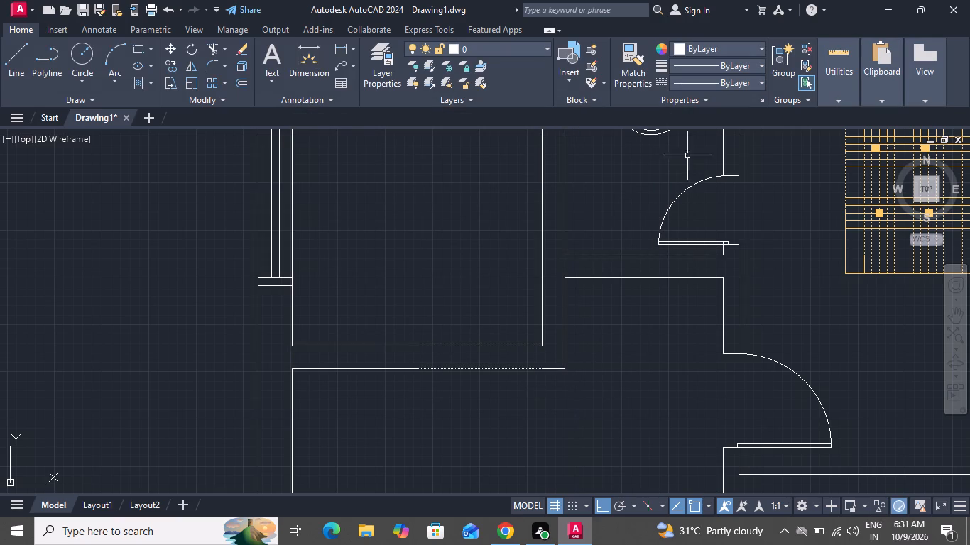
Load the ACAD_ISO02W100 ISO dash linetype from acad.lin into the drawing.
{"action": "left_click", "coordinate": [743, 82]}
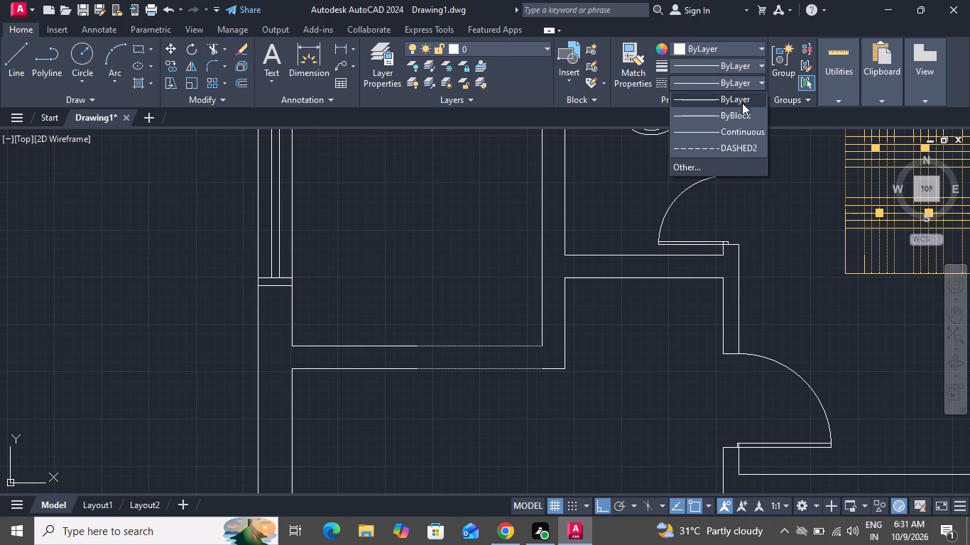
{"action": "left_click", "coordinate": [741, 166]}
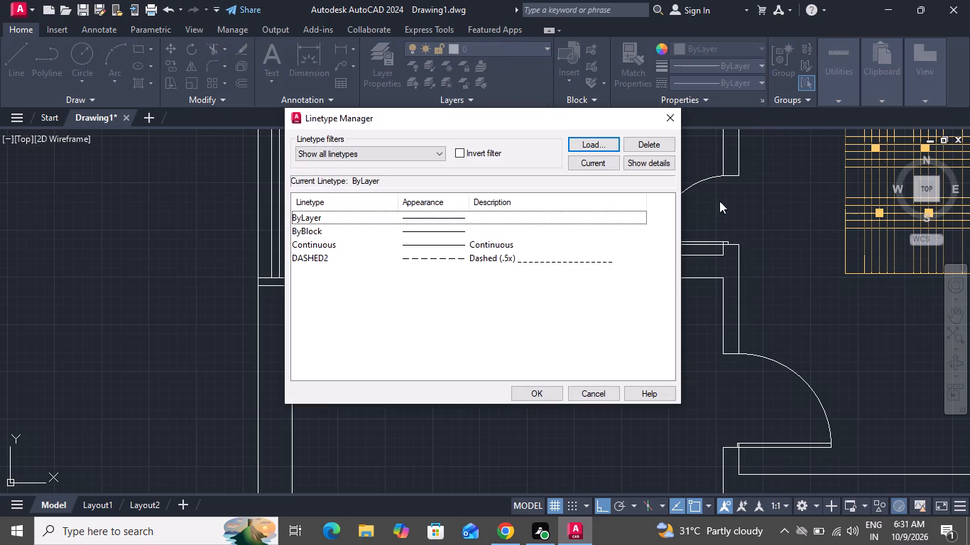
{"action": "left_click", "coordinate": [608, 145]}
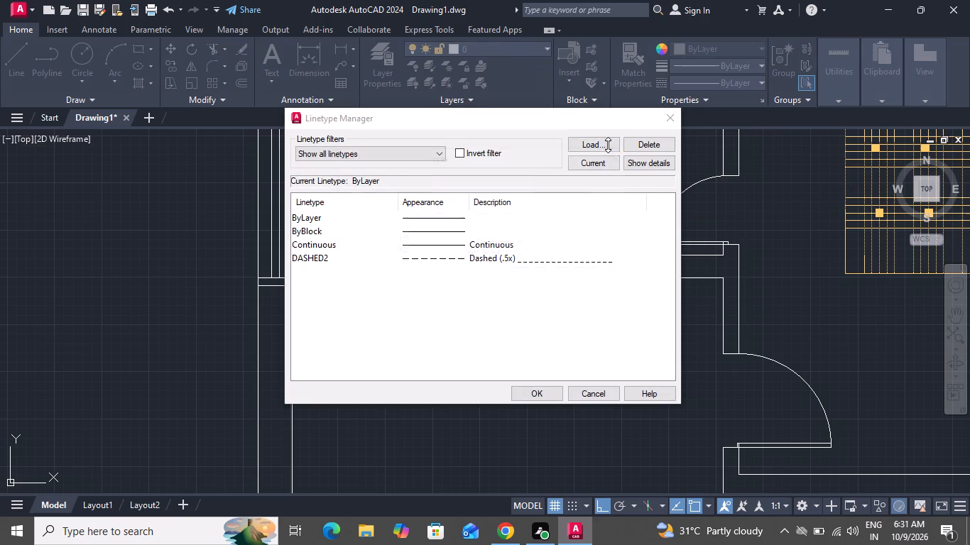
{"action": "scroll", "coordinate": [571, 270], "scroll_direction": "up", "scroll_amount": 2}
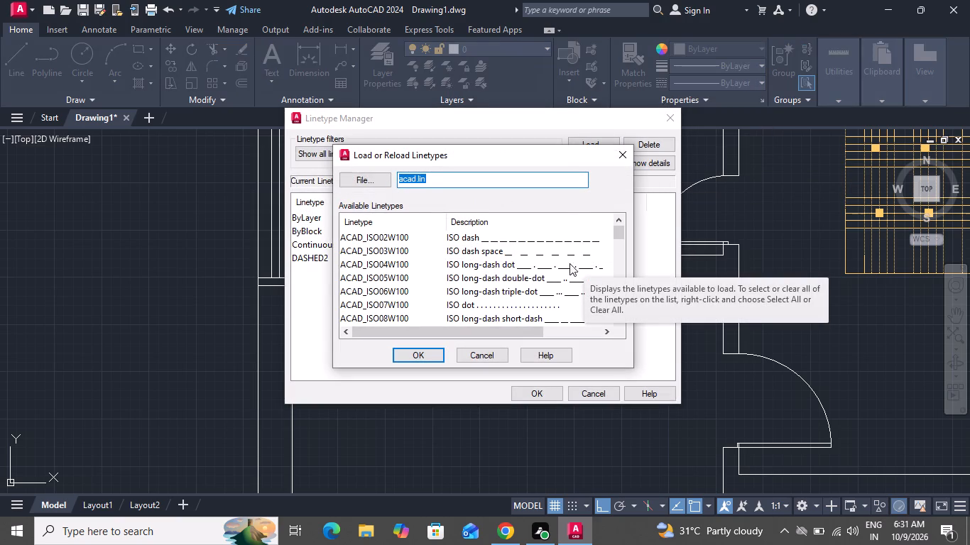
{"action": "left_click", "coordinate": [562, 232]}
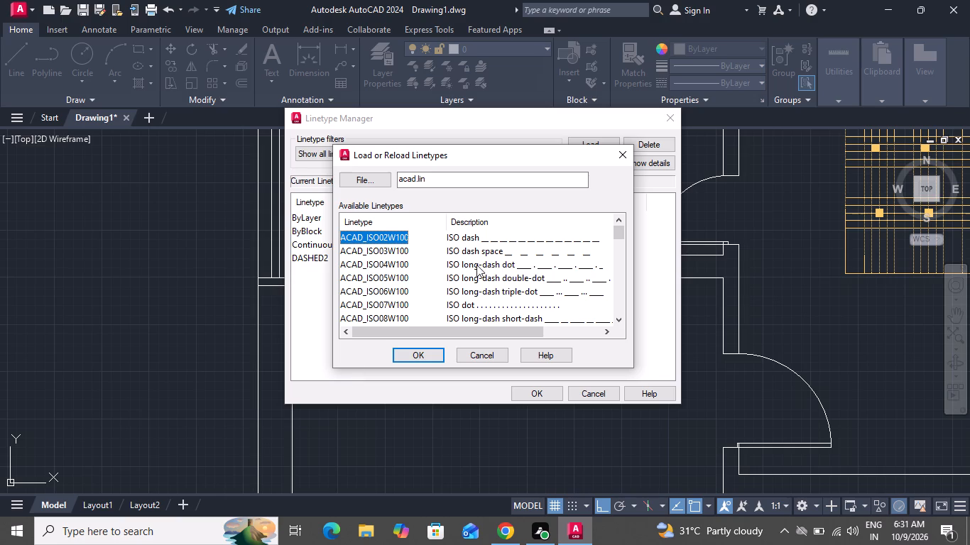
{"action": "left_click", "coordinate": [496, 242]}
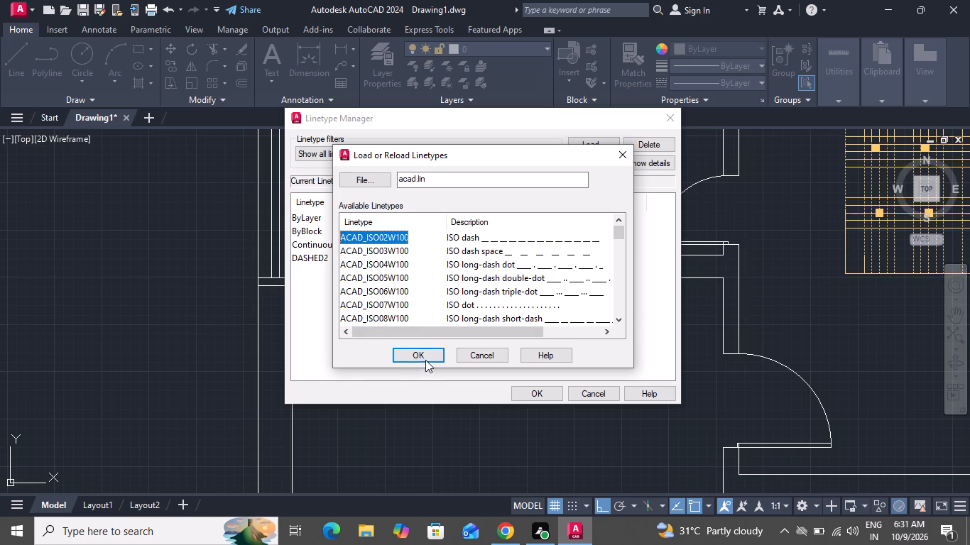
{"action": "left_click", "coordinate": [425, 358]}
{"action": "left_click", "coordinate": [534, 400]}
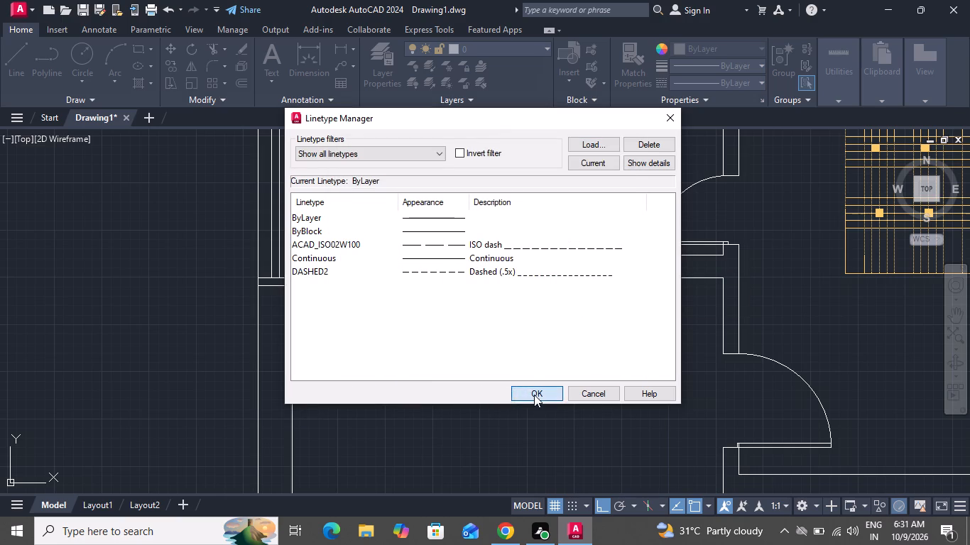
Delete the two DASHED2 horizontal lines spanning the opening in the partition south of the west-window room.
{"action": "left_click_drag", "start_coordinate": [489, 310], "coordinate": [489, 342]}
{"action": "left_click", "coordinate": [486, 414]}
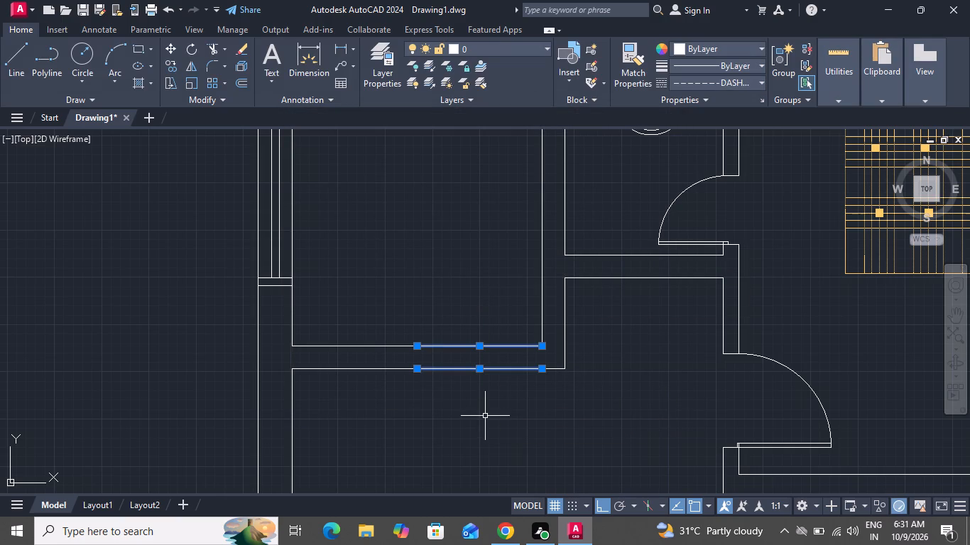
{"action": "key", "text": "Delete"}
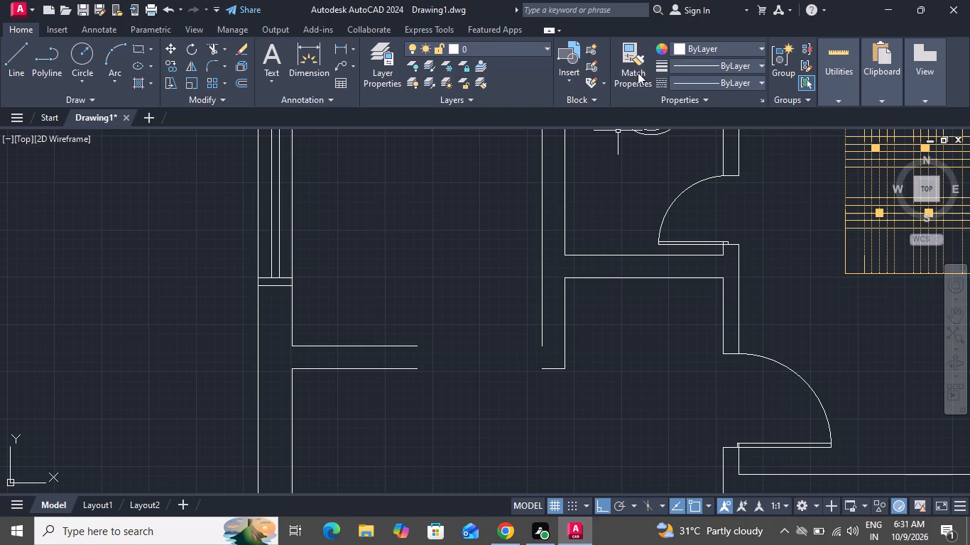
Set the current linetype to ACAD_ISO02W100.
{"action": "left_click", "coordinate": [723, 85]}
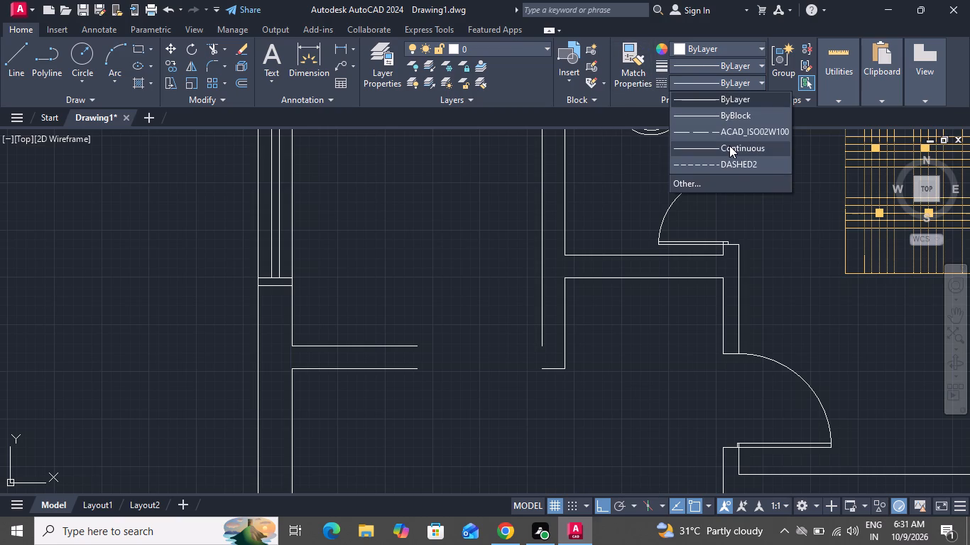
{"action": "left_click", "coordinate": [736, 131]}
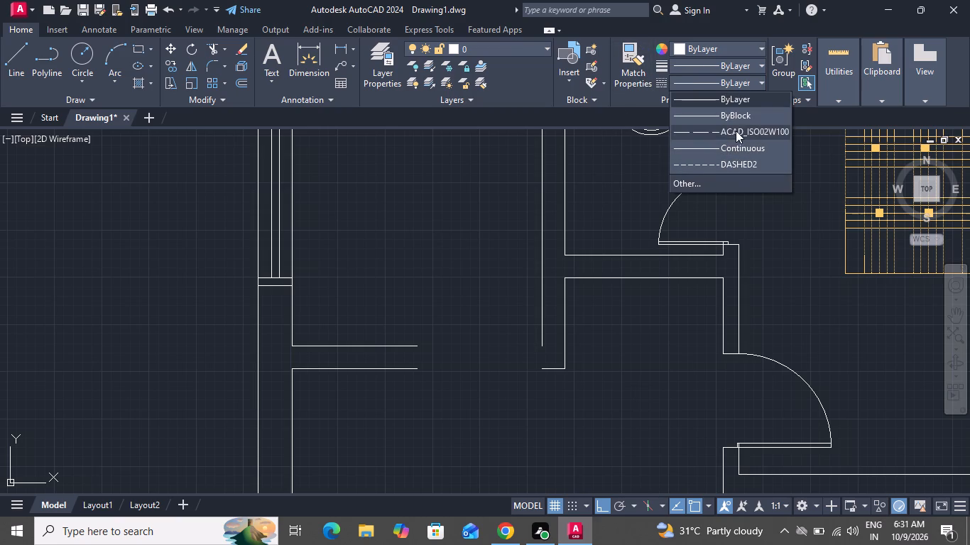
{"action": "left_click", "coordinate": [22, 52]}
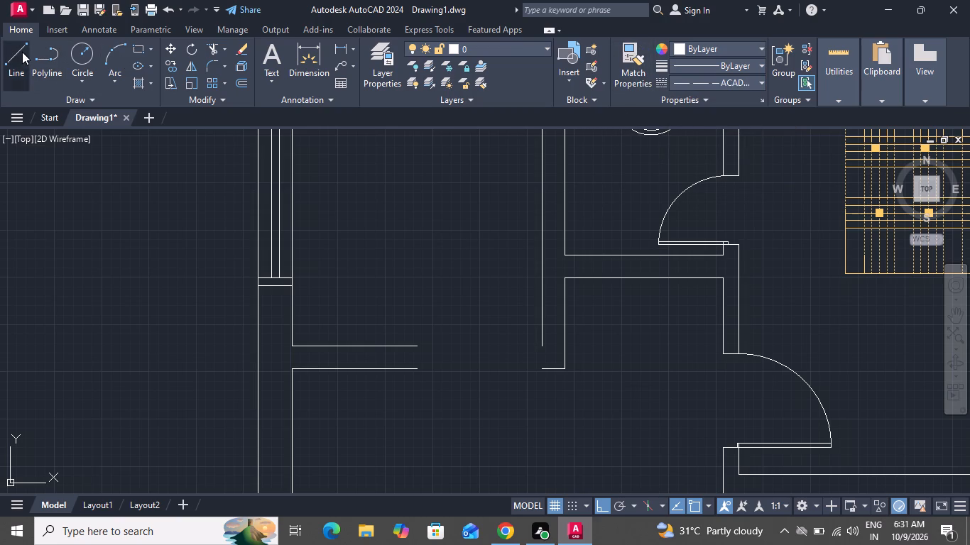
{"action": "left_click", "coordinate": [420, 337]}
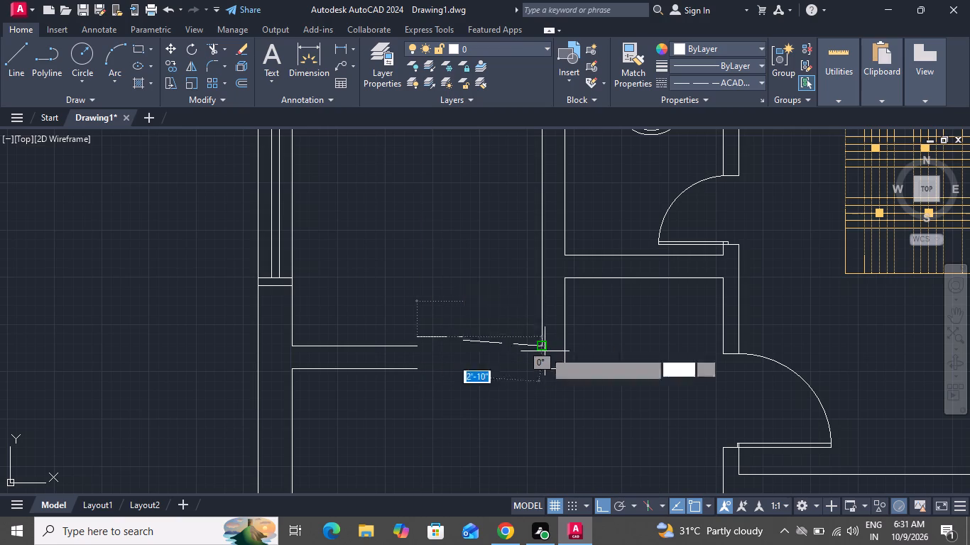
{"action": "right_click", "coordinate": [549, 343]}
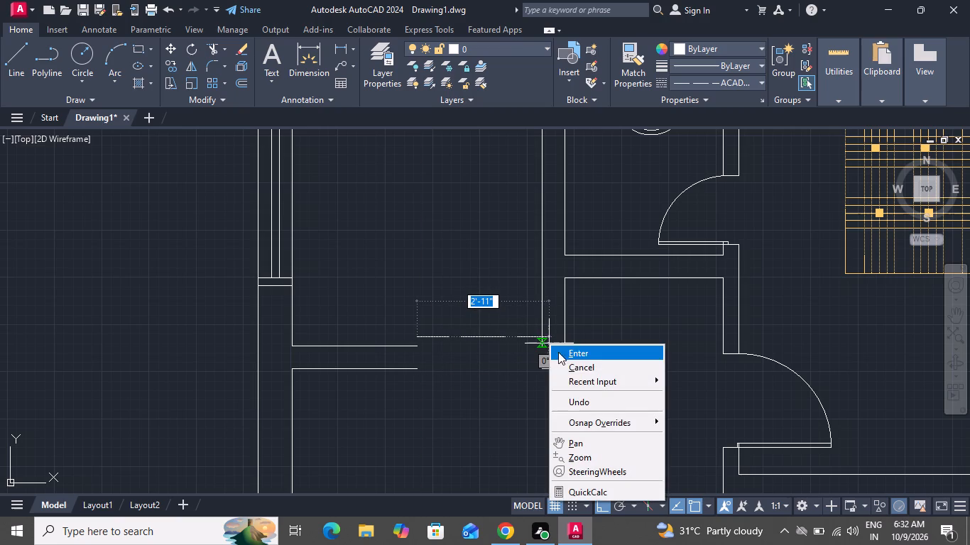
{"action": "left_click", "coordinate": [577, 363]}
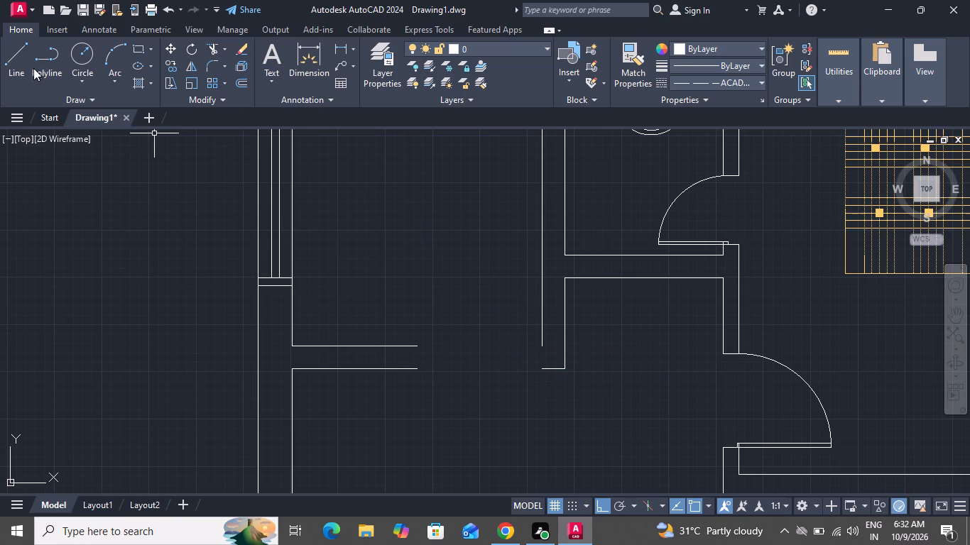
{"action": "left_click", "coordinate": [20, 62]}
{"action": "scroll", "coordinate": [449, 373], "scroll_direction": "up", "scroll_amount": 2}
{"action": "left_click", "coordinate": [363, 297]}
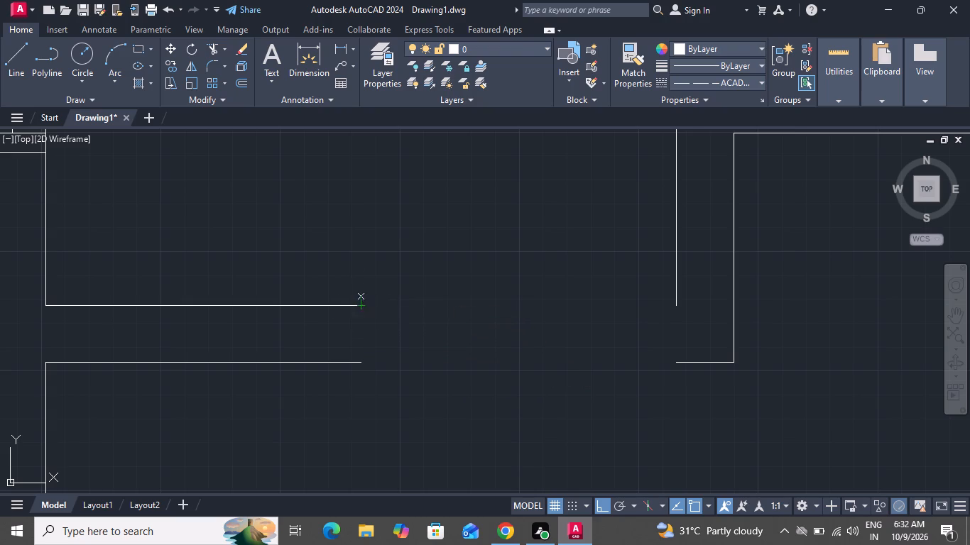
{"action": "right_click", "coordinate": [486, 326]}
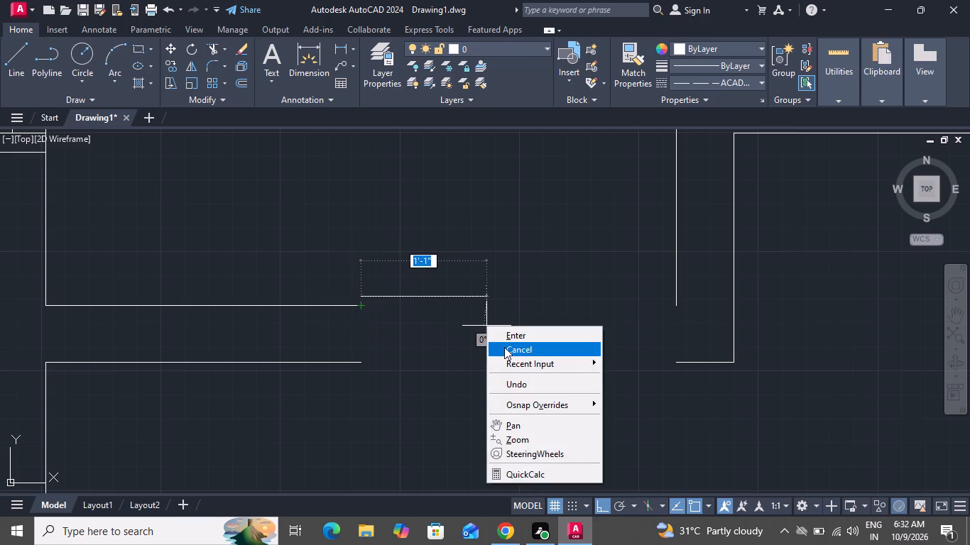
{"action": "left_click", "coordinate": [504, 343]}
Draw two parallel 2'-9" horizontal dashed lines across the partition opening, joining the wall ends on its north and south faces.
{"action": "left_click", "coordinate": [7, 57]}
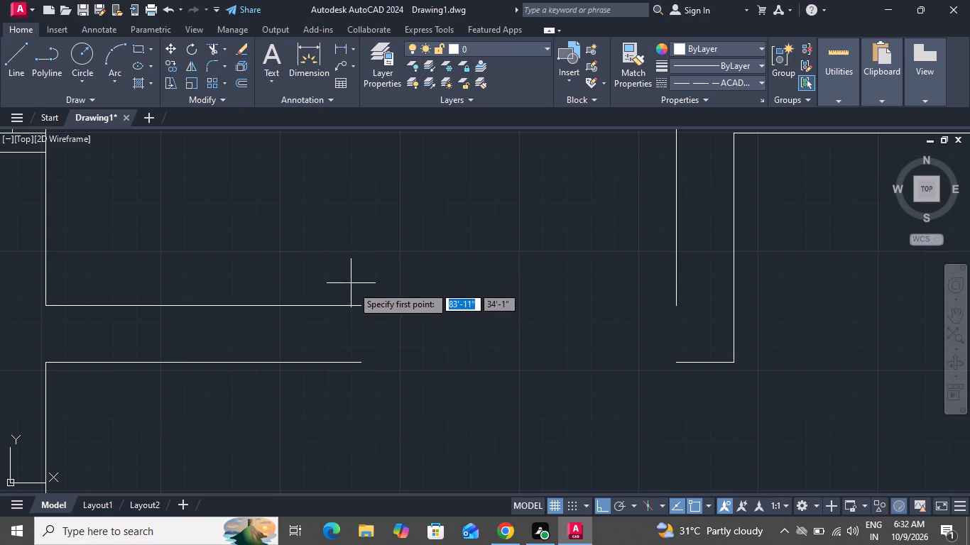
{"action": "left_click", "coordinate": [364, 308]}
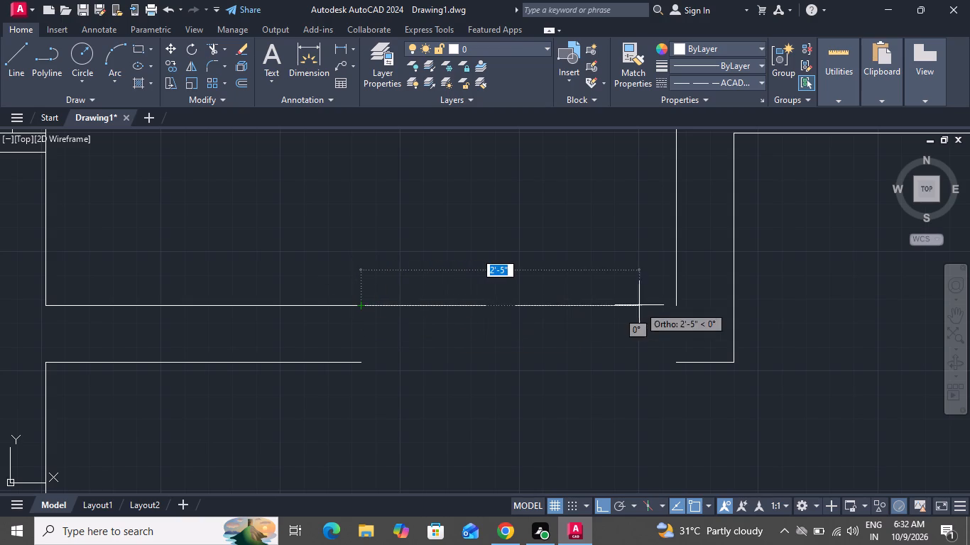
{"action": "left_click", "coordinate": [676, 302]}
{"action": "right_click", "coordinate": [675, 302]}
{"action": "left_click", "coordinate": [698, 323]}
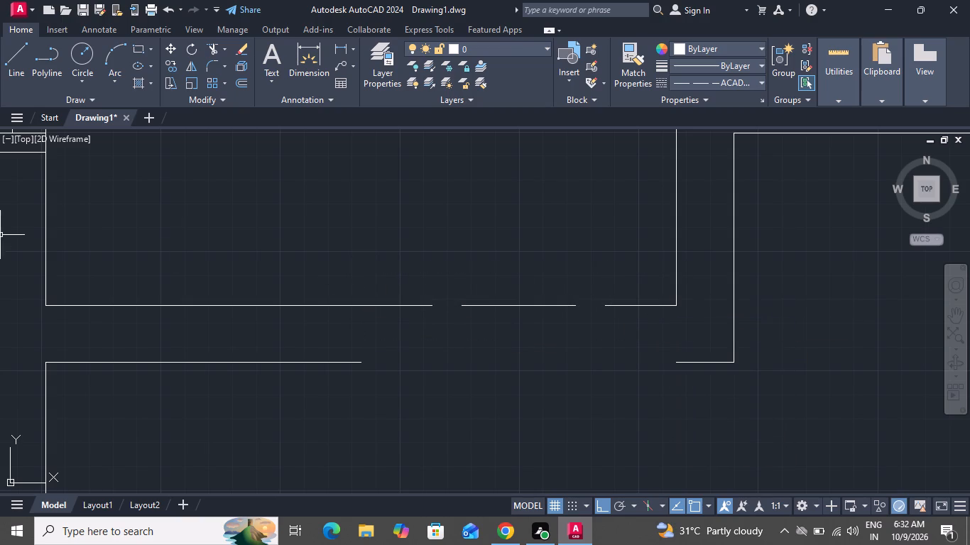
{"action": "left_click", "coordinate": [25, 47]}
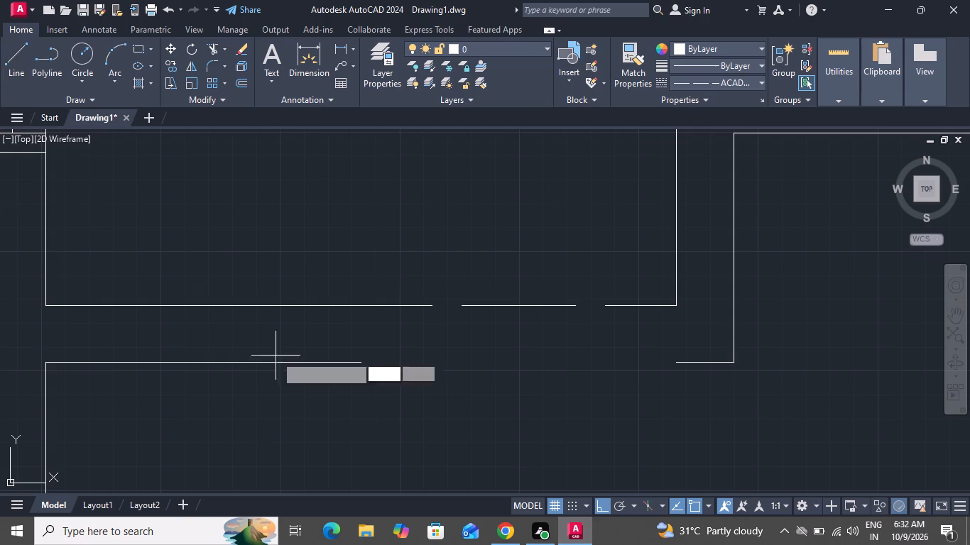
{"action": "left_click", "coordinate": [359, 360]}
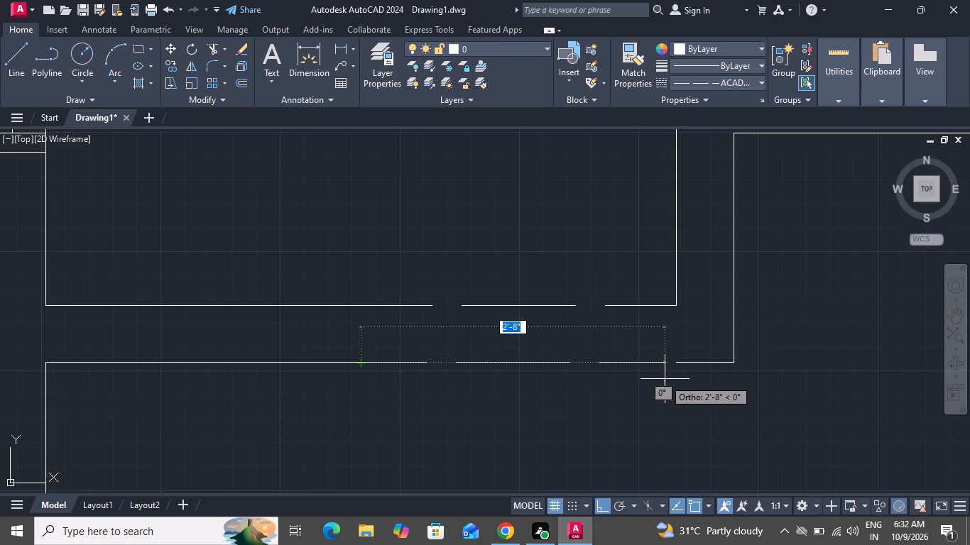
{"action": "left_click", "coordinate": [678, 368]}
{"action": "right_click", "coordinate": [678, 367]}
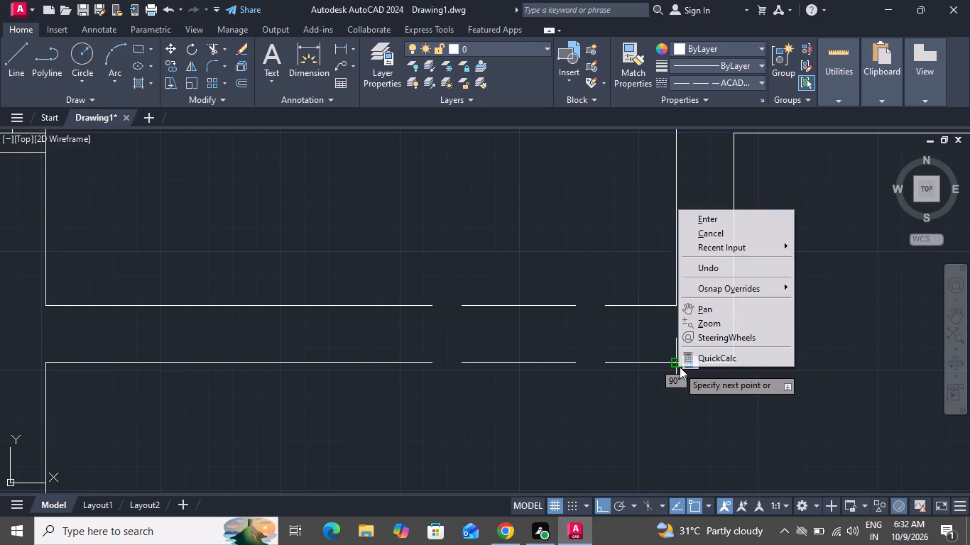
{"action": "left_click", "coordinate": [709, 218]}
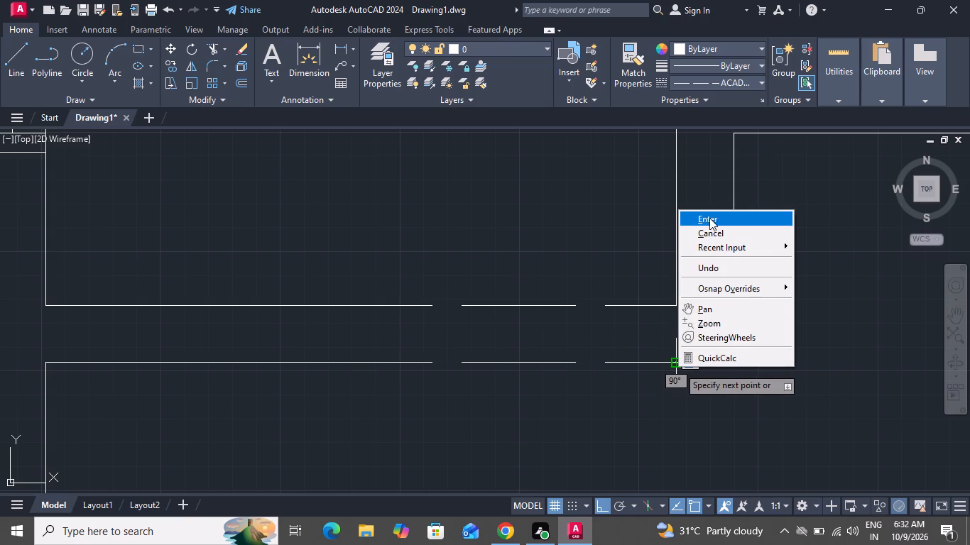
Reset the current linetype to ByLayer and draw a 6" vertical line across the partition just west of the first dash gap.
{"action": "left_click", "coordinate": [701, 82]}
{"action": "left_click", "coordinate": [702, 103]}
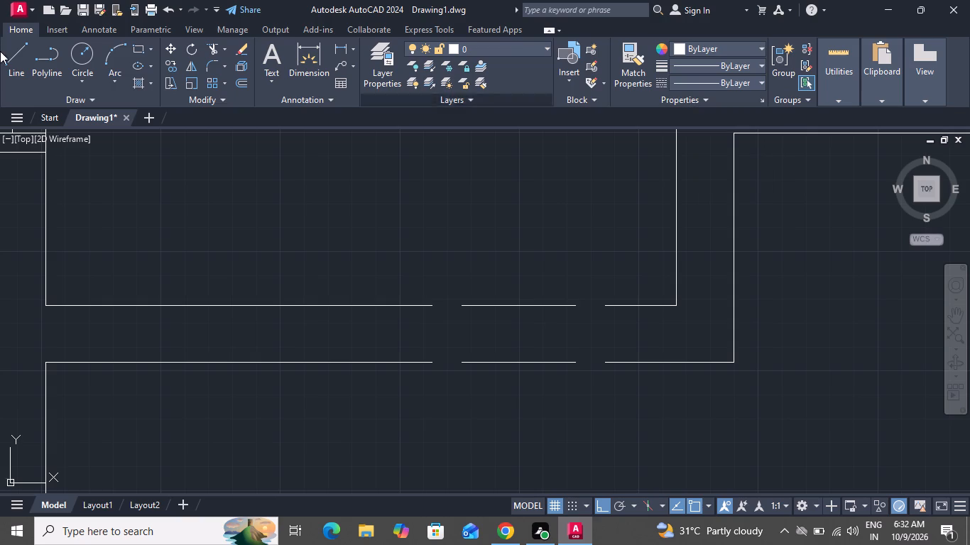
{"action": "left_click", "coordinate": [9, 56]}
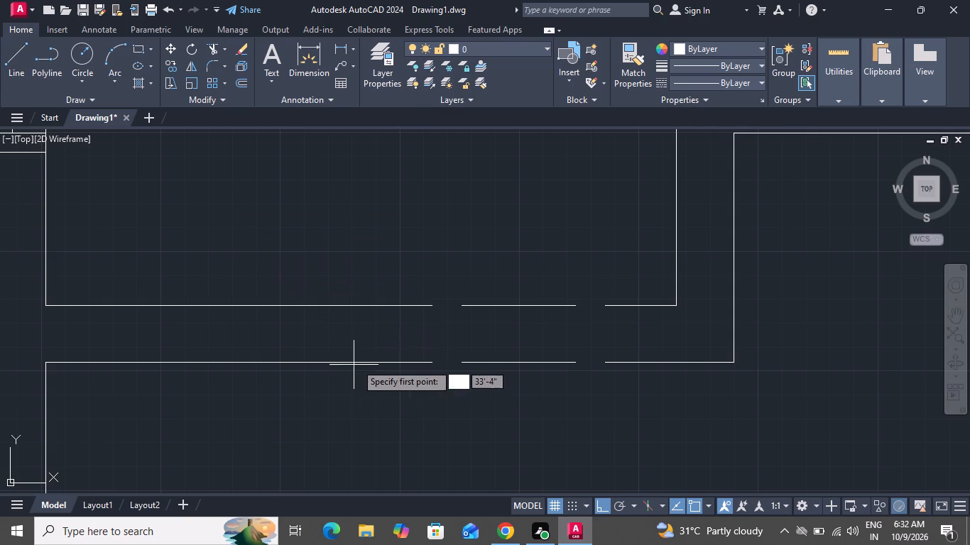
{"action": "left_click", "coordinate": [426, 307]}
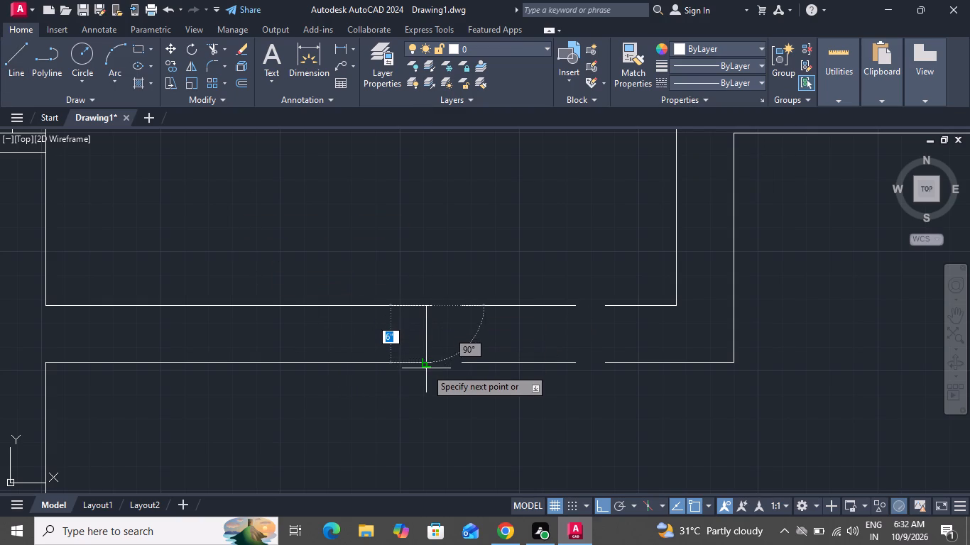
{"action": "left_click_drag", "start_coordinate": [423, 358], "coordinate": [421, 331]}
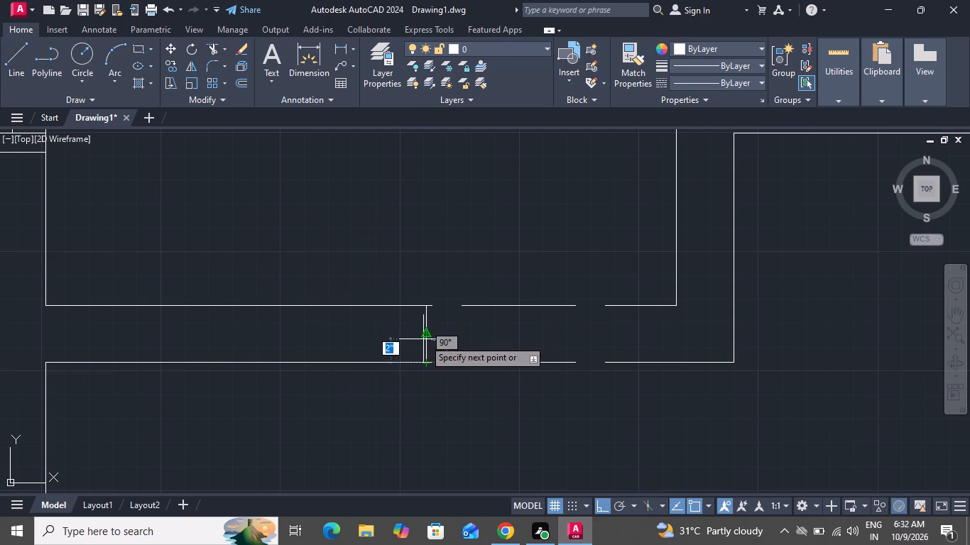
{"action": "right_click", "coordinate": [430, 320]}
{"action": "left_click", "coordinate": [444, 341]}
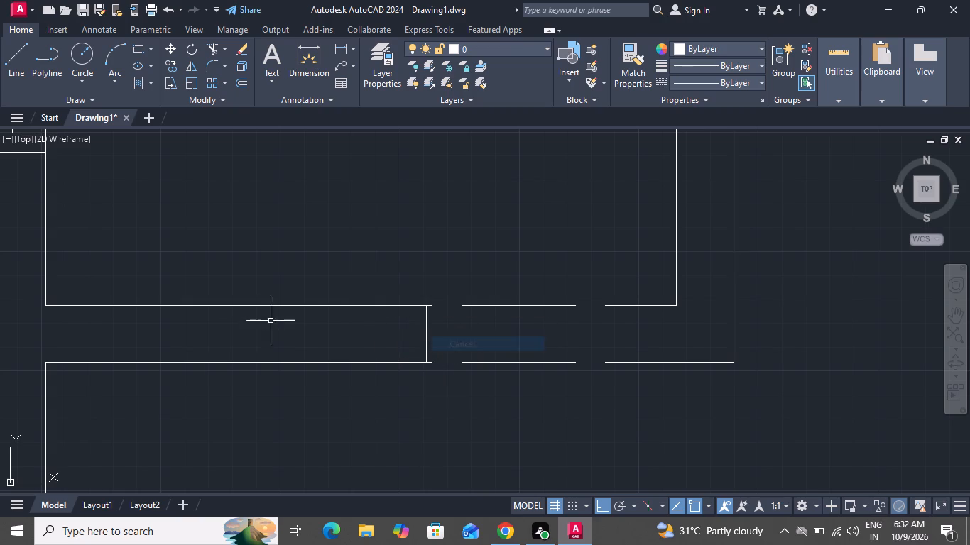
Draw a 6" vertical line across the partition at its east end, from the room's inner corner down to the south face.
{"action": "left_click", "coordinate": [22, 56]}
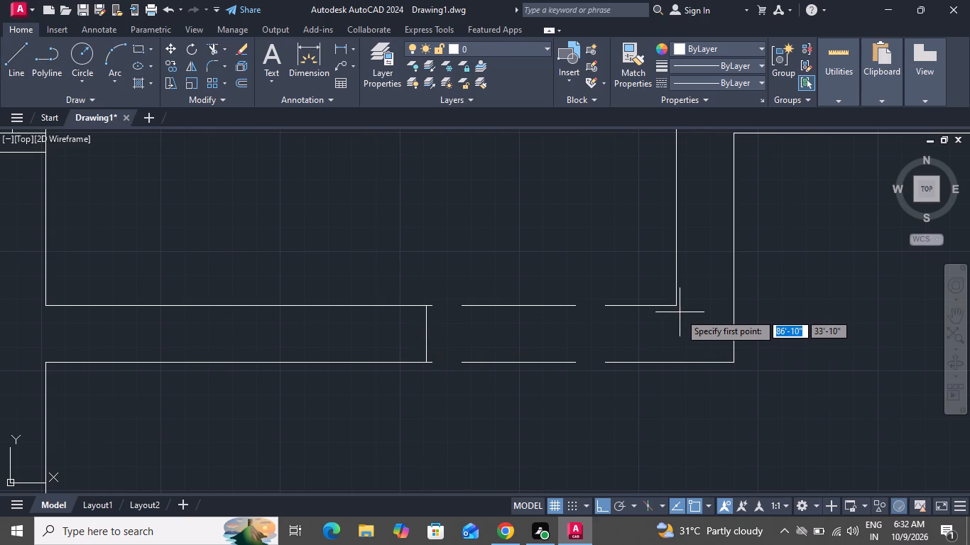
{"action": "left_click", "coordinate": [679, 308]}
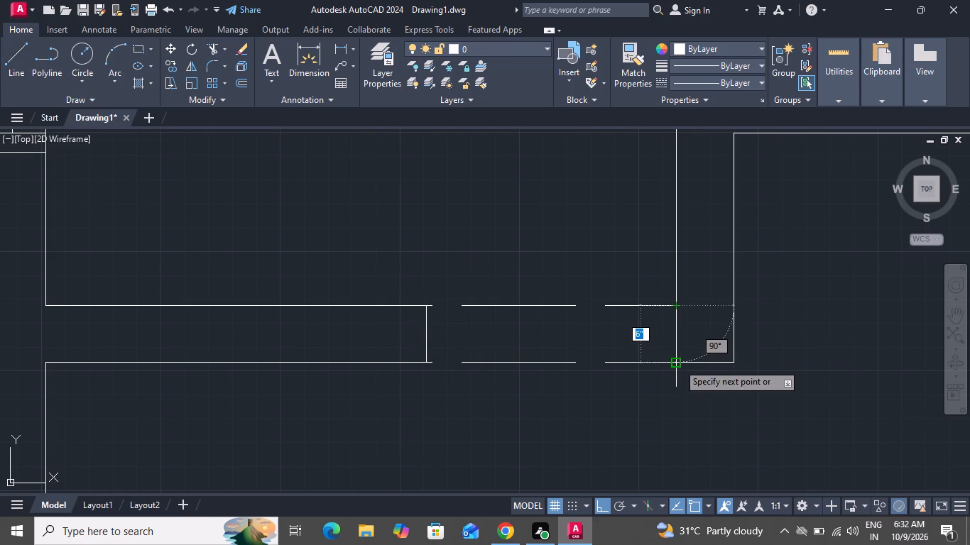
{"action": "left_click", "coordinate": [678, 363]}
{"action": "right_click", "coordinate": [677, 365]}
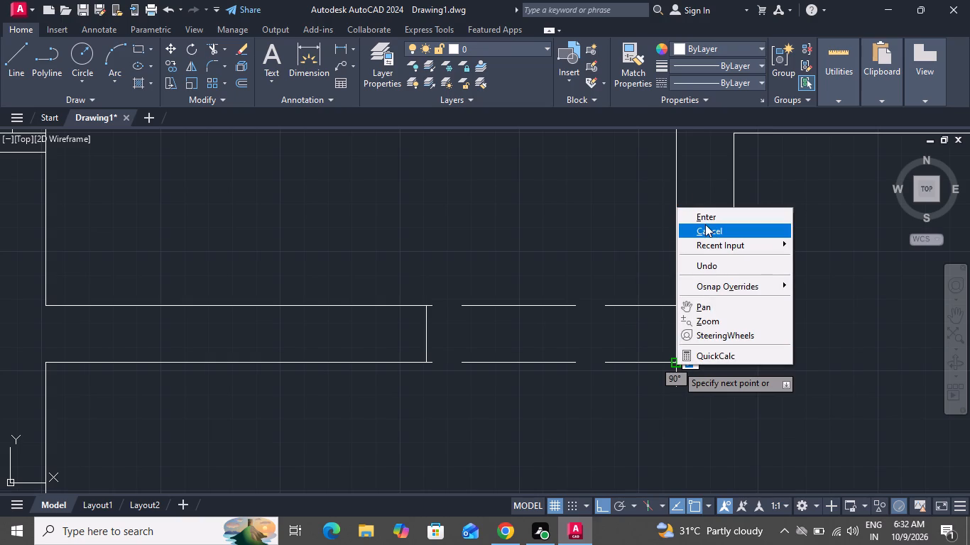
{"action": "left_click", "coordinate": [705, 224]}
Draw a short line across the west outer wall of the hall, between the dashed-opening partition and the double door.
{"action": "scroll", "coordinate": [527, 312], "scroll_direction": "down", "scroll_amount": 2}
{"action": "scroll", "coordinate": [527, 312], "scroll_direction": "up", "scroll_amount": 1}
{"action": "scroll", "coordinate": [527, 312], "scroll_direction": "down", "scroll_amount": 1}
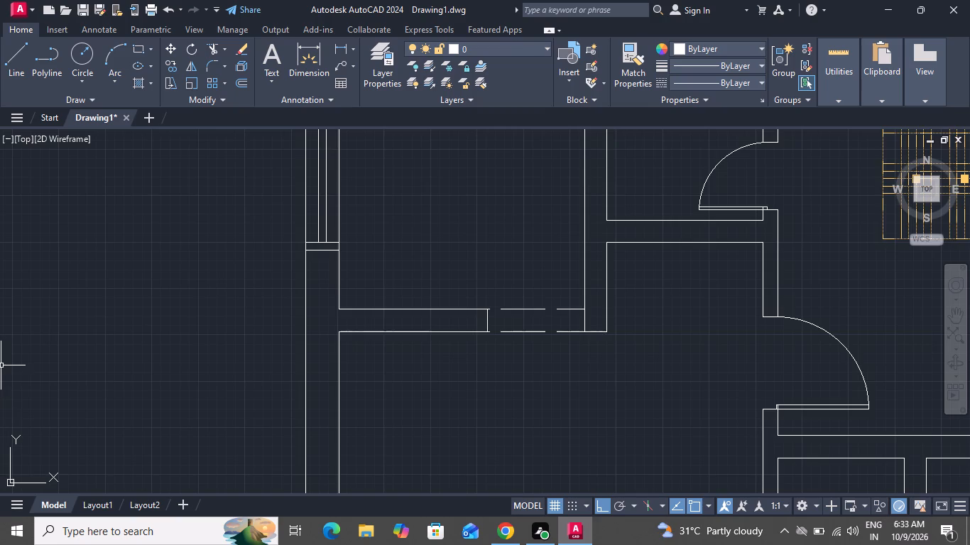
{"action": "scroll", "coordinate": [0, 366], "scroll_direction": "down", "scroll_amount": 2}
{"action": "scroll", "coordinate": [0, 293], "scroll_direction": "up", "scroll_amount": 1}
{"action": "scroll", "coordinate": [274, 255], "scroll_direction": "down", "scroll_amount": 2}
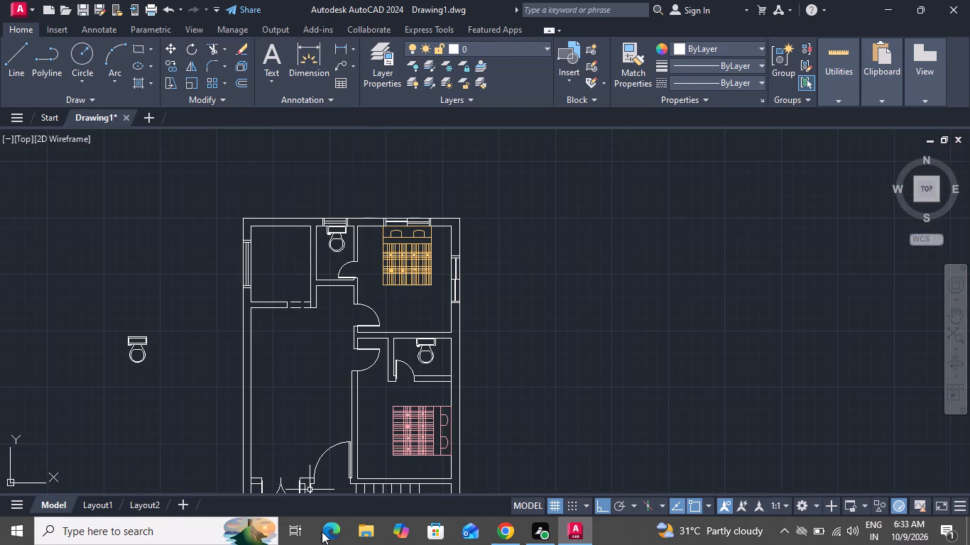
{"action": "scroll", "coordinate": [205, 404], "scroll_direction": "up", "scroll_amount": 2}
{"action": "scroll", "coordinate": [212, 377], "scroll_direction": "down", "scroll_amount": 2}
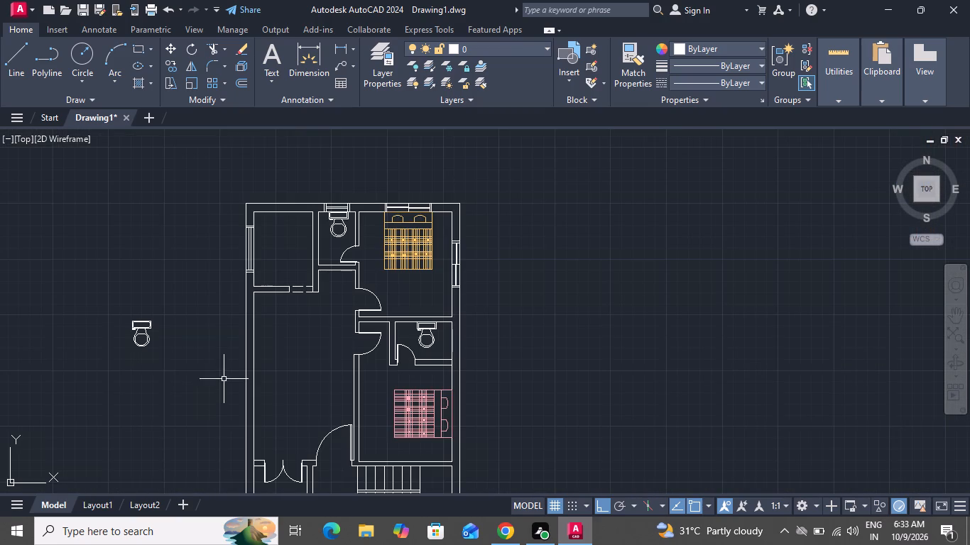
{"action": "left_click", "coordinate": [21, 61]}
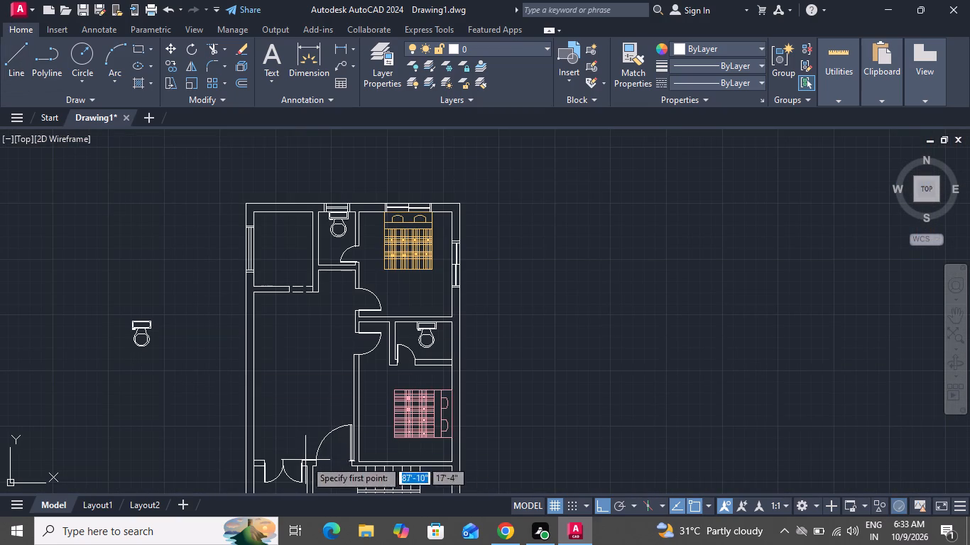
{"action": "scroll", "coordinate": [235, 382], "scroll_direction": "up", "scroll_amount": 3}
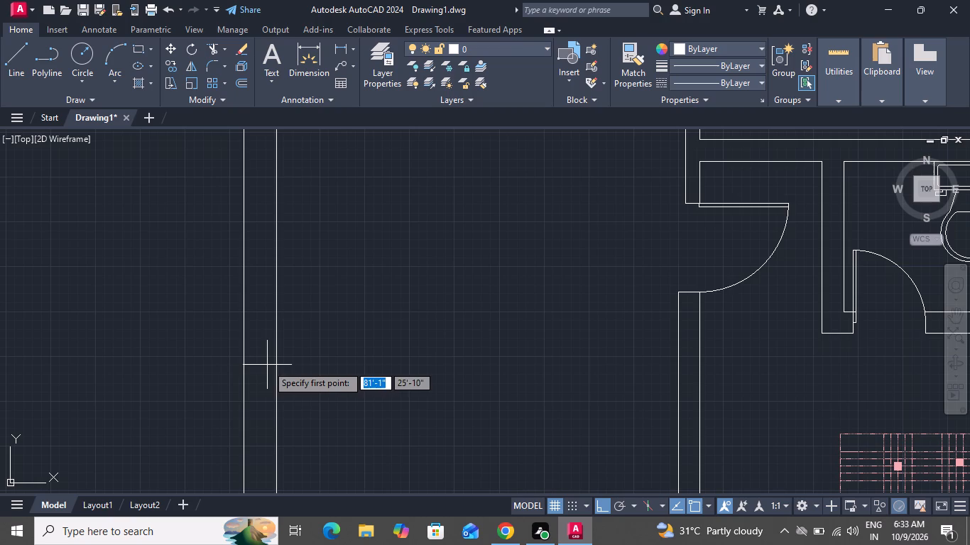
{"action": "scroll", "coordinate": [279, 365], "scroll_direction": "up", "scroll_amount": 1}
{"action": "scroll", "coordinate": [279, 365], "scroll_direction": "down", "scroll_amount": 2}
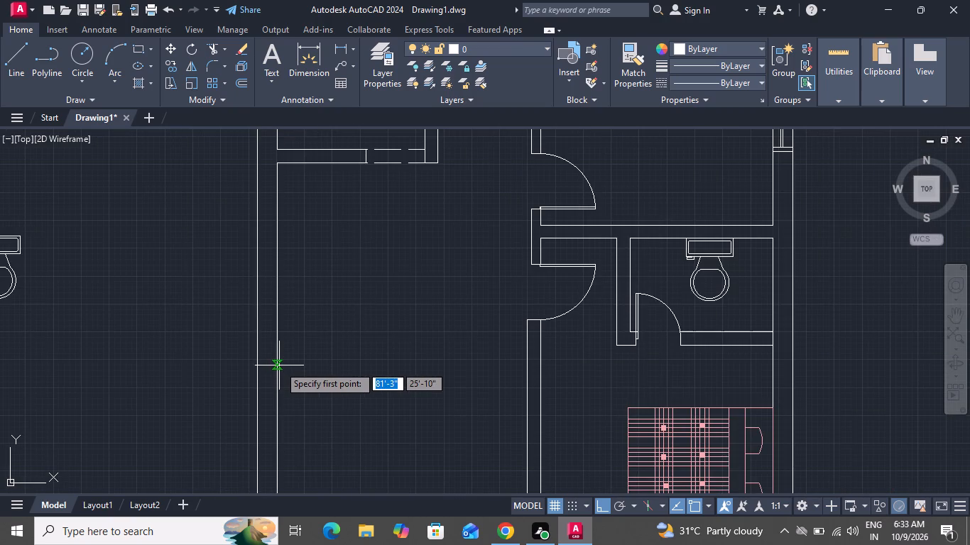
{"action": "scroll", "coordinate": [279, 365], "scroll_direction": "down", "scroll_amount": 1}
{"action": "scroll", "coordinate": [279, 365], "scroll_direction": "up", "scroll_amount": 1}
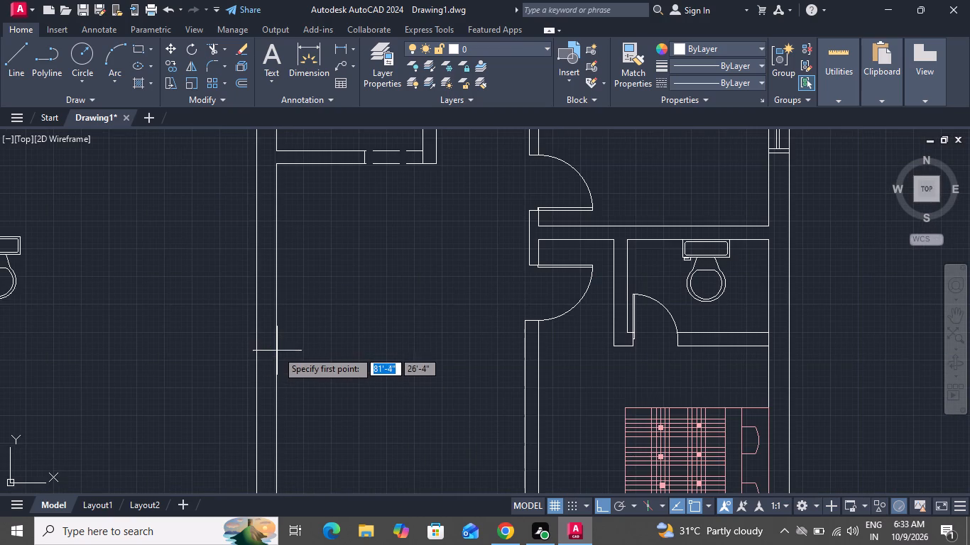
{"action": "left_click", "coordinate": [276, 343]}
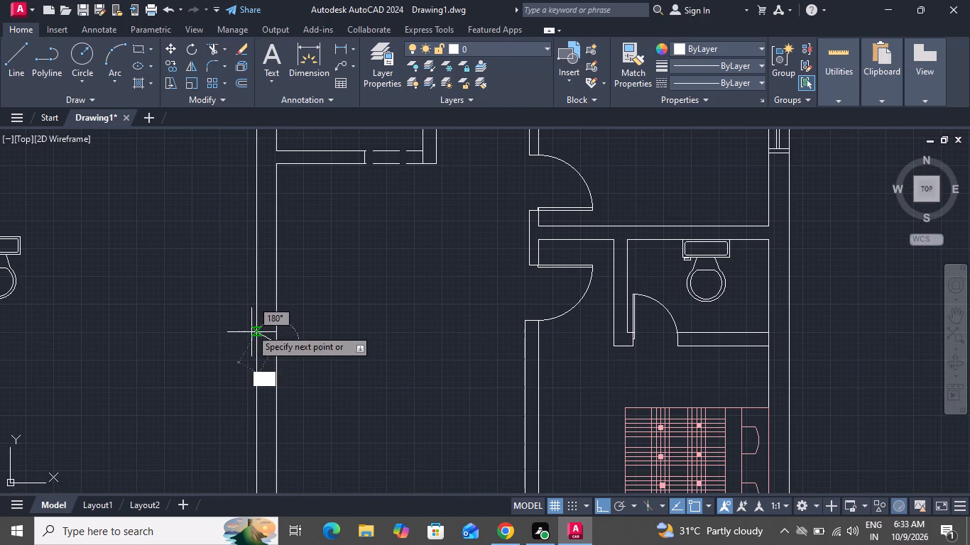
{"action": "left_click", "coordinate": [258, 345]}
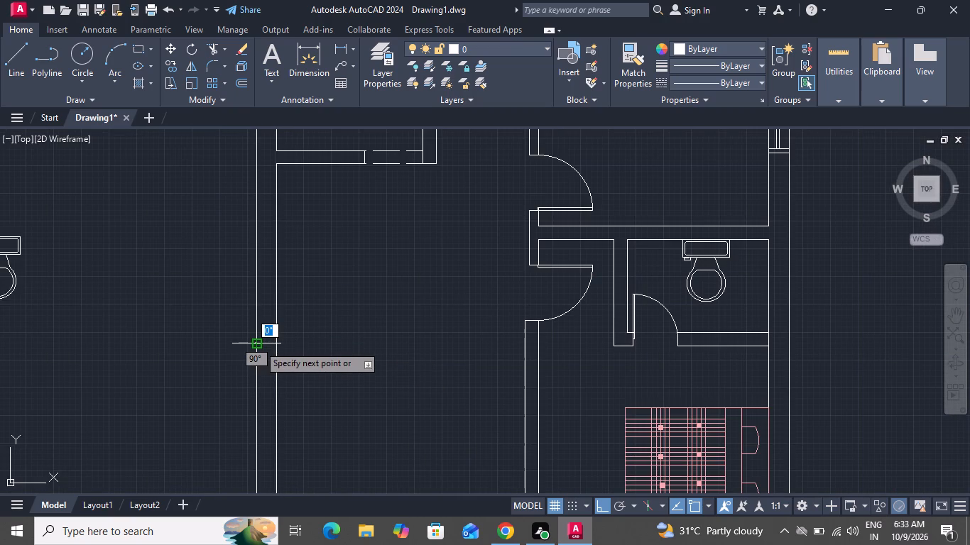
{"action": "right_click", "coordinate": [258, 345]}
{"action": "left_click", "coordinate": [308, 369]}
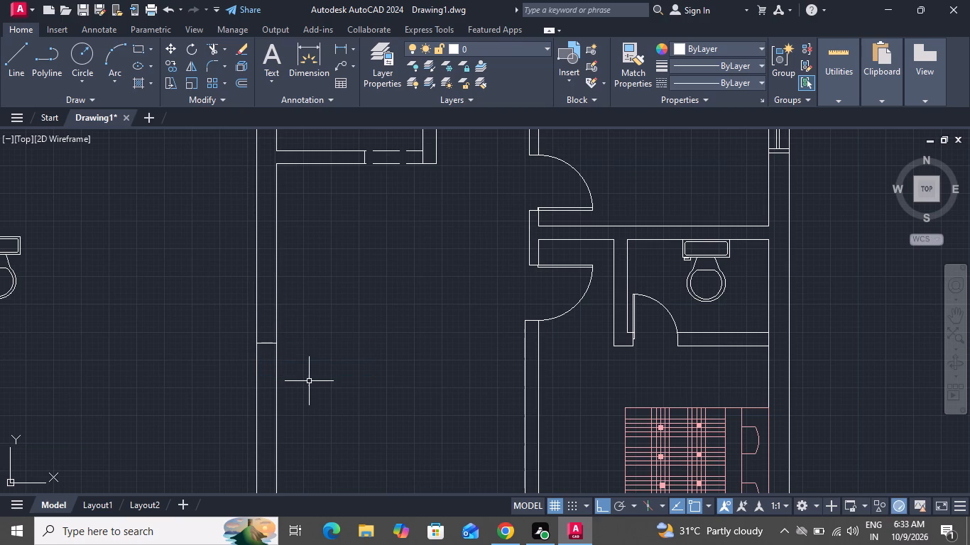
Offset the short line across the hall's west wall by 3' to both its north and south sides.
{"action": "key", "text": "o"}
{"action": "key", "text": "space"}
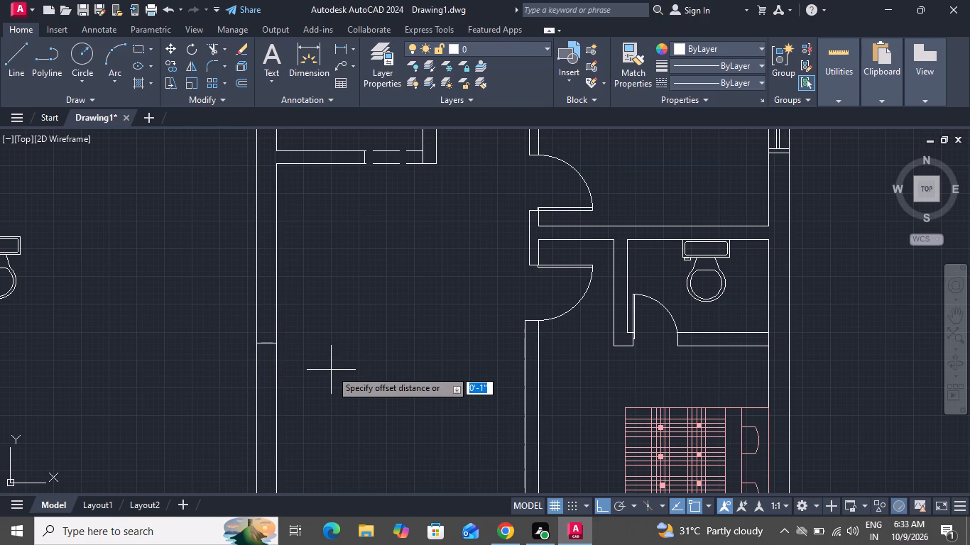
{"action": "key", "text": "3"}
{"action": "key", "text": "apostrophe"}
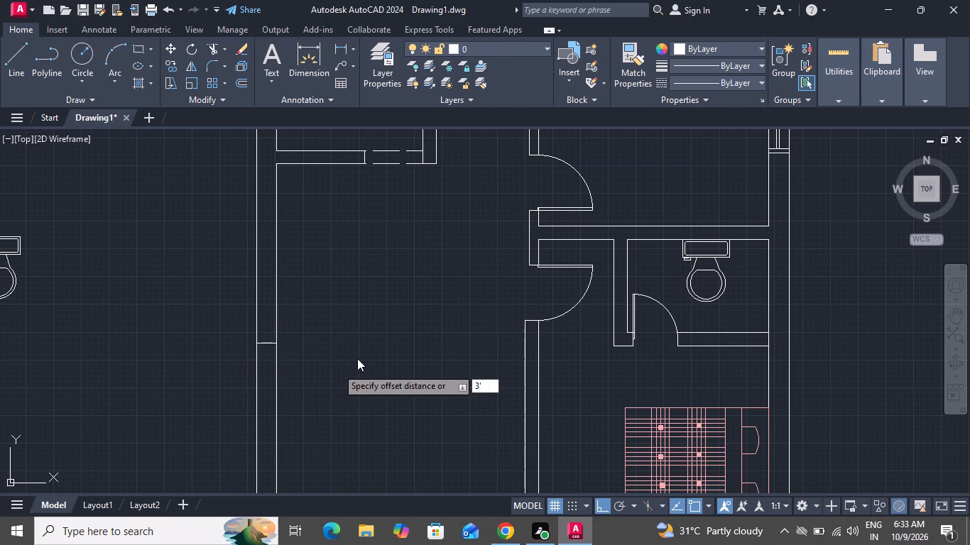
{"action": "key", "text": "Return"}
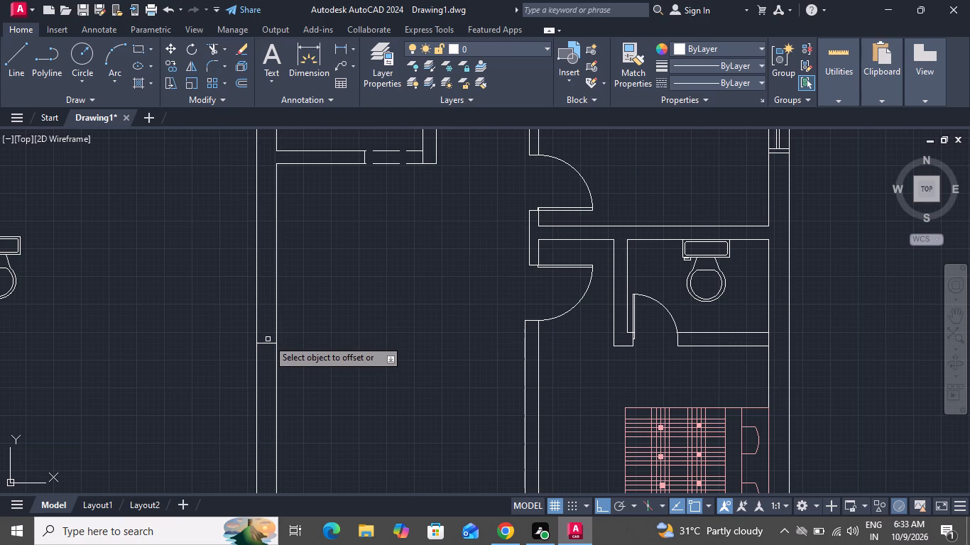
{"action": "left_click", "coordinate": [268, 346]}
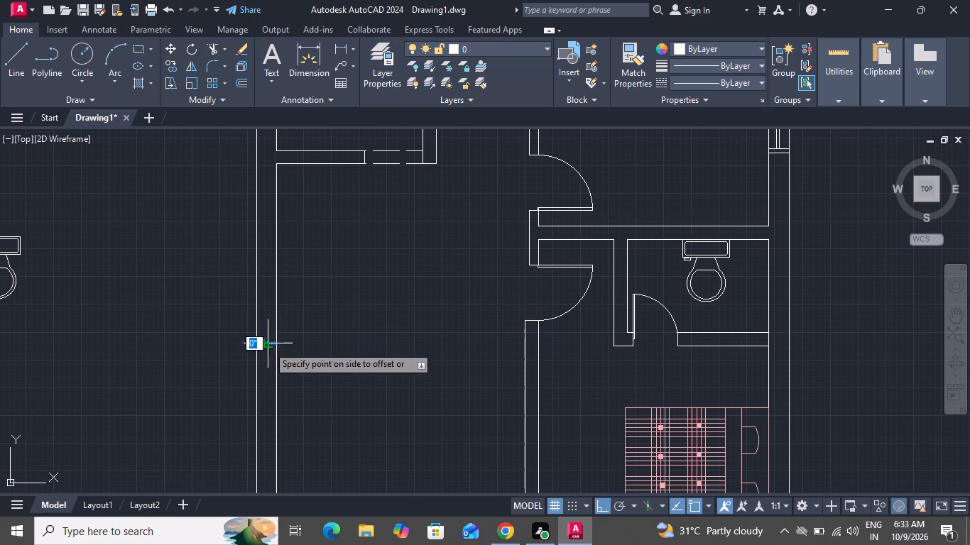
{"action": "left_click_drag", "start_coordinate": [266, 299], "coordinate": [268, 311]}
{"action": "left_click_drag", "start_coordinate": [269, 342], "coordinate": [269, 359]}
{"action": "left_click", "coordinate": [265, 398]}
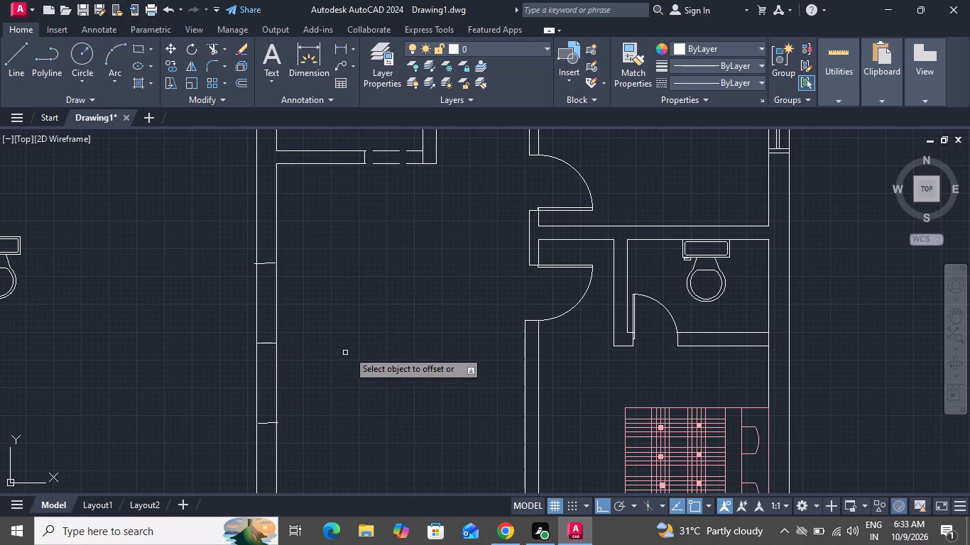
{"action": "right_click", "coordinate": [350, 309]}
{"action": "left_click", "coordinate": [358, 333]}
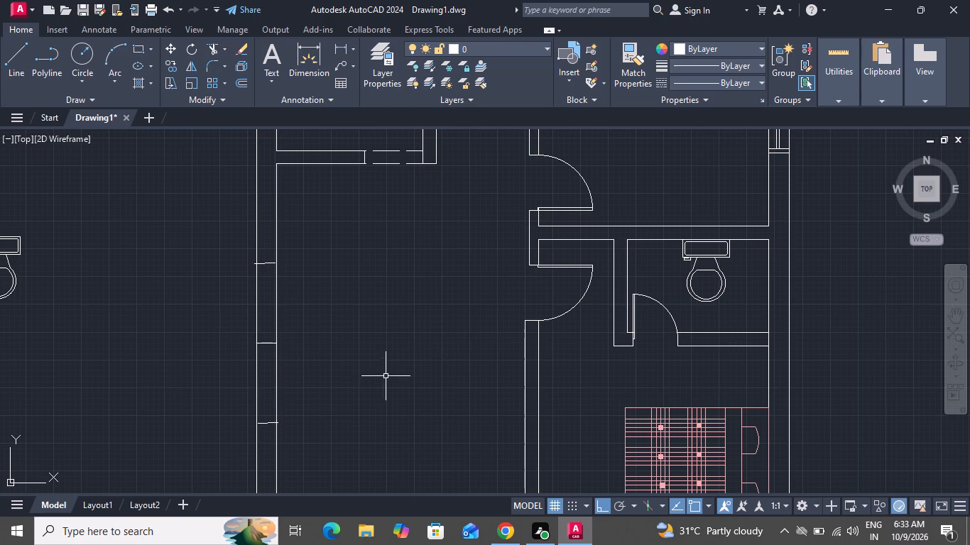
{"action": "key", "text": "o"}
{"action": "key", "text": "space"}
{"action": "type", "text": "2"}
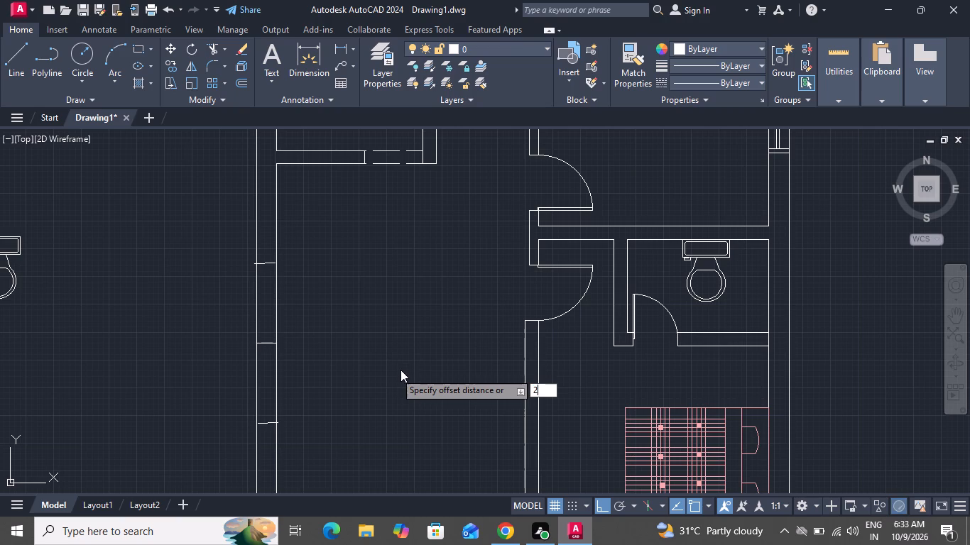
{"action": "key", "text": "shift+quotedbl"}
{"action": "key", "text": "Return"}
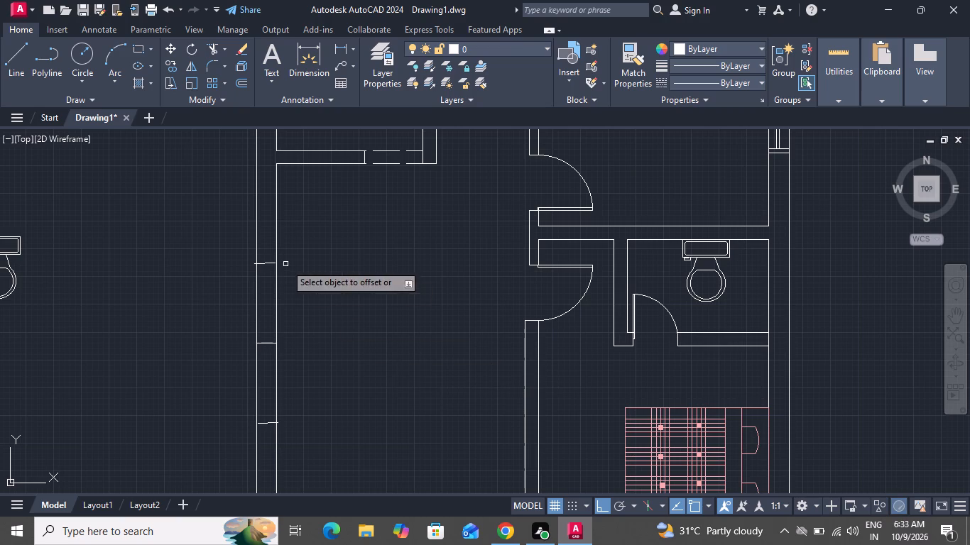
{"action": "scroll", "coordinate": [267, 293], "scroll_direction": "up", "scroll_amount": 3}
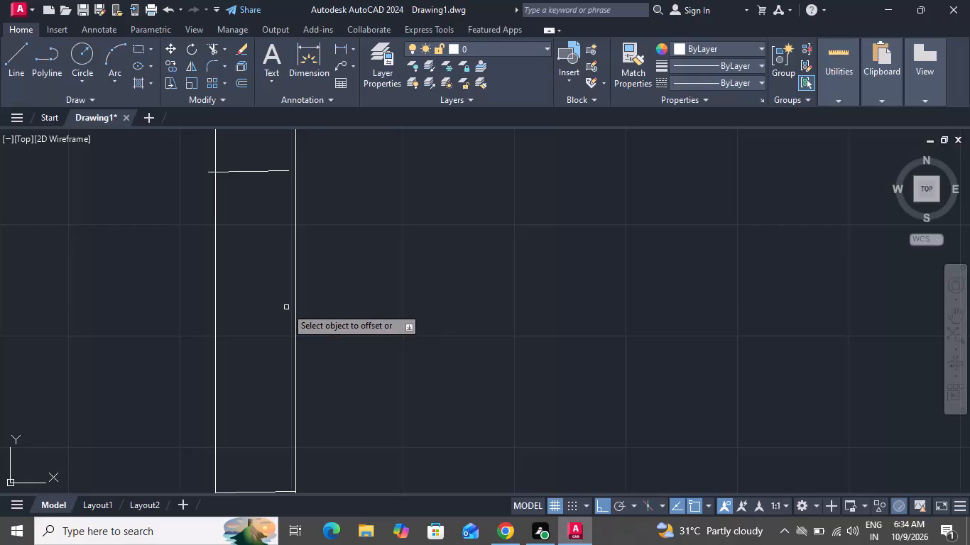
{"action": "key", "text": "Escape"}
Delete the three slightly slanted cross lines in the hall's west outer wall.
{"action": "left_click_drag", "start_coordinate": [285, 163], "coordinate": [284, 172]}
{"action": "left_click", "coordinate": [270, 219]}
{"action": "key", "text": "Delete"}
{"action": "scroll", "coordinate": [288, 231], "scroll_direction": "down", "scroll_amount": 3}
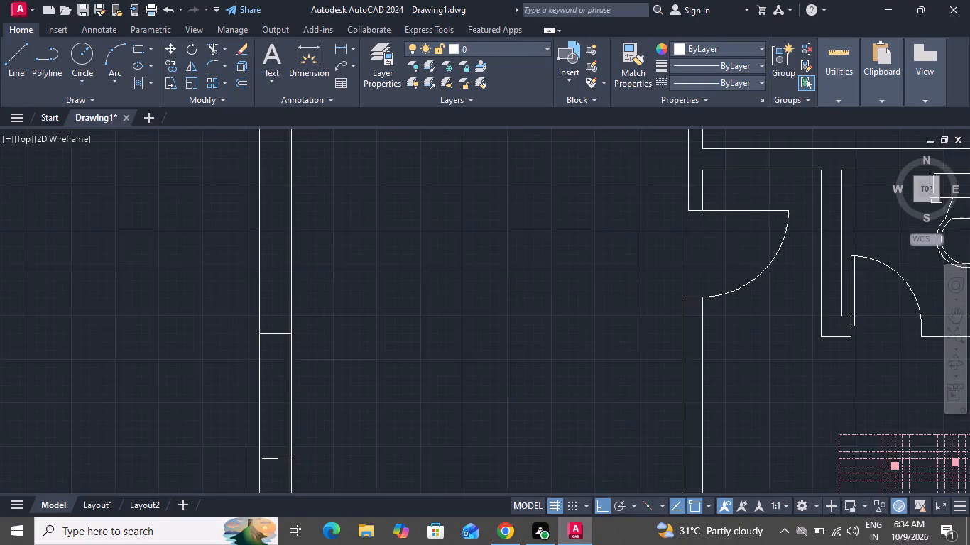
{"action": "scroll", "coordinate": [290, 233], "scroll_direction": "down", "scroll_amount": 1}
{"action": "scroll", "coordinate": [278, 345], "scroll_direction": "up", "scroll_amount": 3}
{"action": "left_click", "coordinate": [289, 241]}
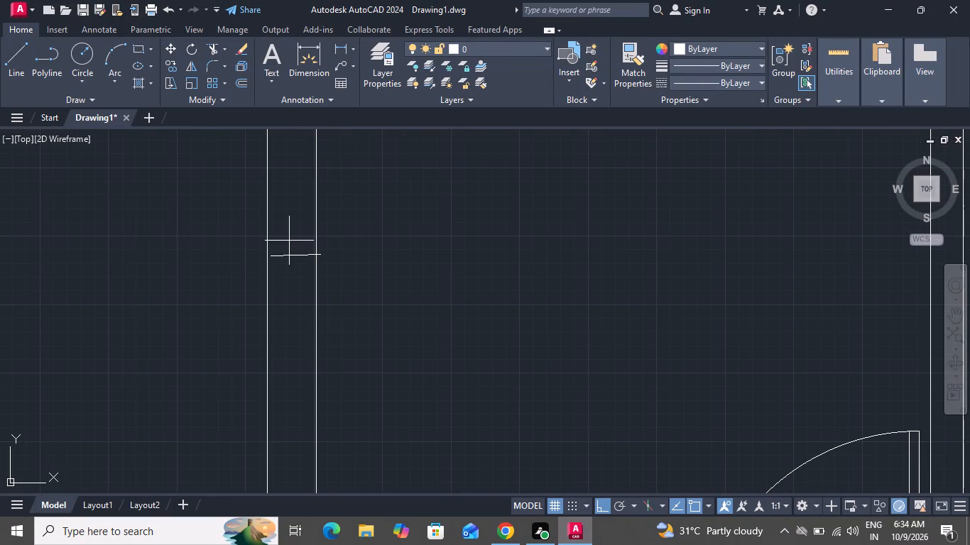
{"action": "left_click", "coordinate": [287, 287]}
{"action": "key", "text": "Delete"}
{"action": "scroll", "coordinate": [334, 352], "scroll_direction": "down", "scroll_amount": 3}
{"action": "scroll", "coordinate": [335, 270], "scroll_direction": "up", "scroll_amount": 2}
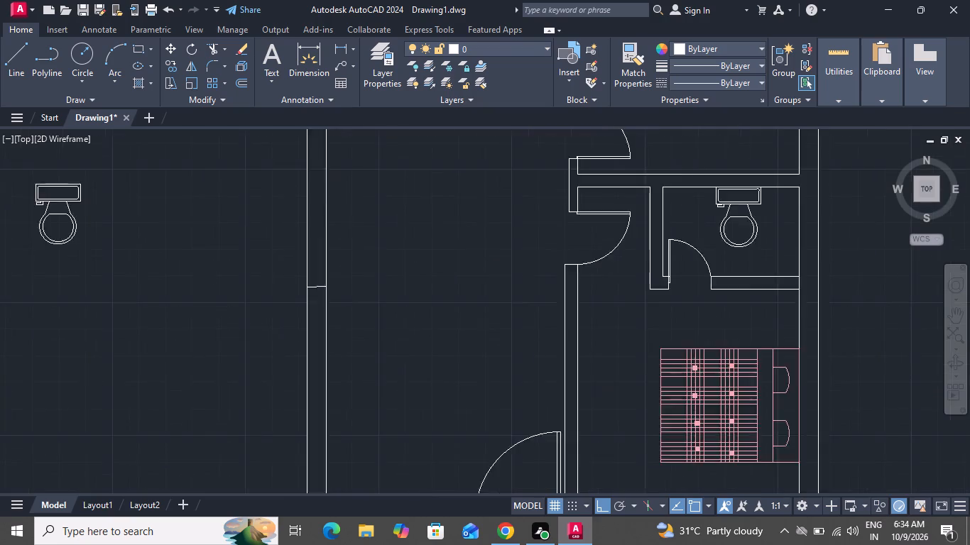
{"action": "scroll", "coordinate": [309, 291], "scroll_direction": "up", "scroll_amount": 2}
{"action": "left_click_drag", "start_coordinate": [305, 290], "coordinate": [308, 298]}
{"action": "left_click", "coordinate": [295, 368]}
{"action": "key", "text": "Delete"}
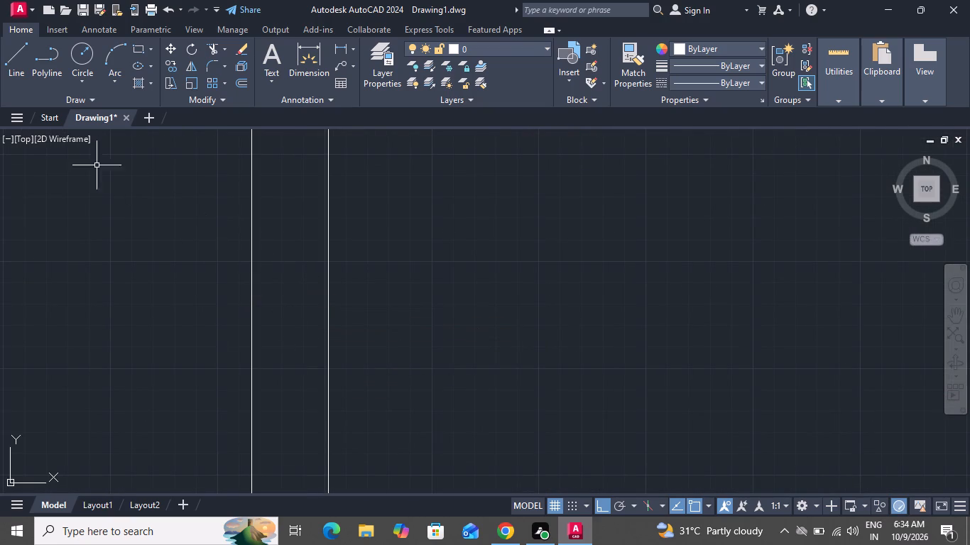
Draw a straight horizontal line across the hall's west outer wall, from its inner face to its outer face.
{"action": "left_click", "coordinate": [9, 72]}
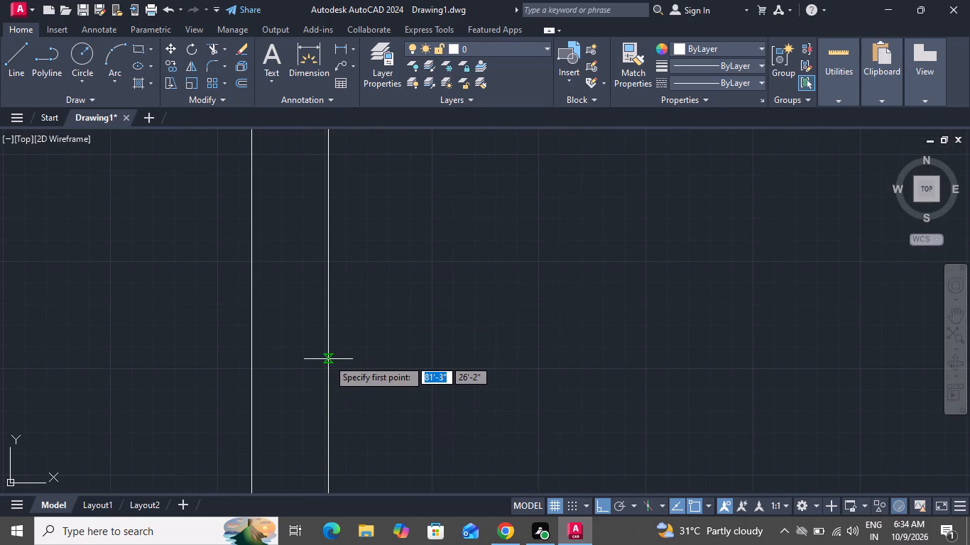
{"action": "left_click", "coordinate": [328, 367]}
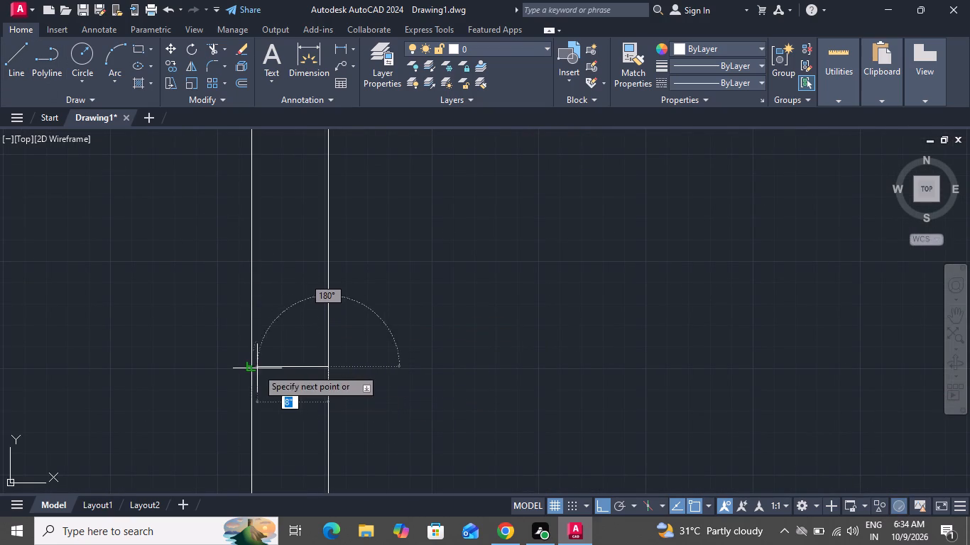
{"action": "left_click", "coordinate": [250, 367]}
{"action": "right_click", "coordinate": [250, 367]}
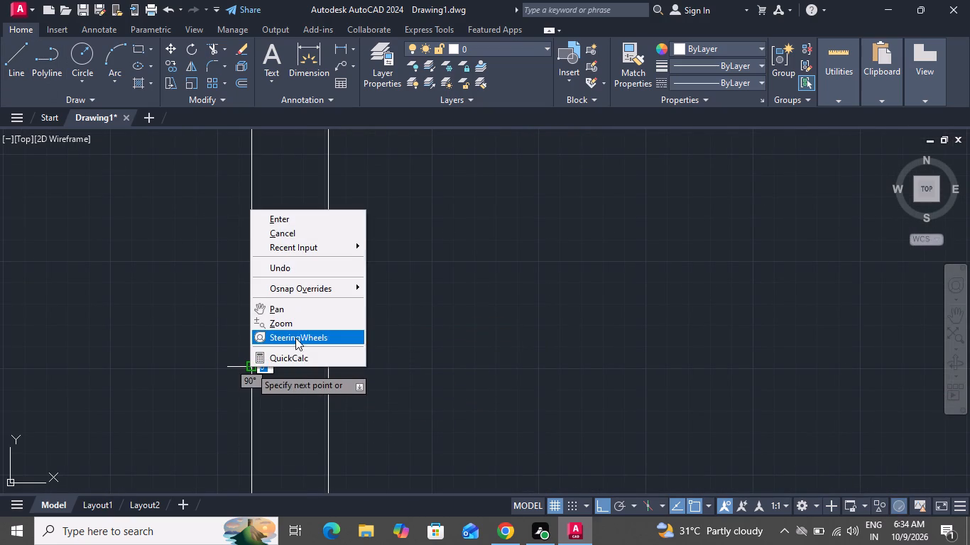
{"action": "left_click", "coordinate": [300, 228]}
Offset the new cross line in the hall's west wall by 3' to both its north and south sides.
{"action": "key", "text": "o"}
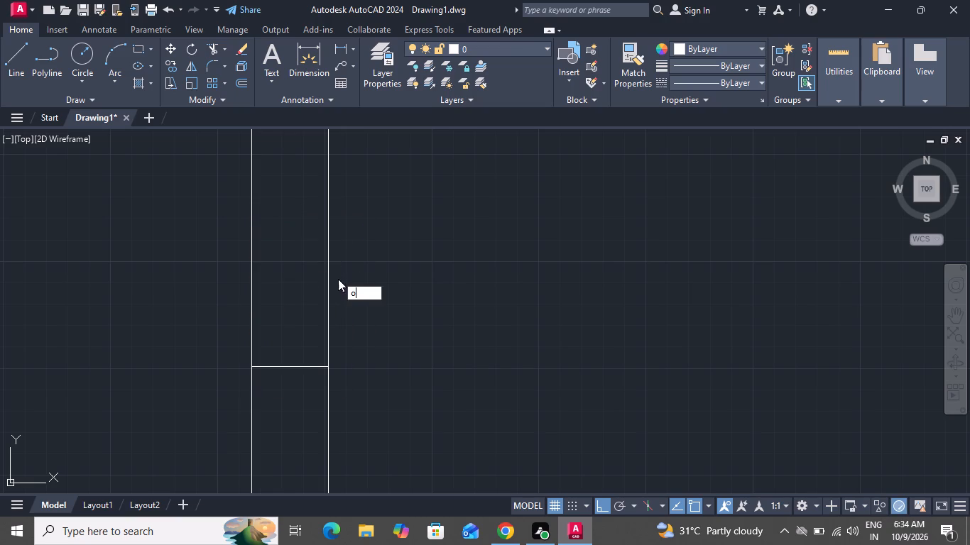
{"action": "key", "text": "space"}
{"action": "type", "text": "3'"}
{"action": "key", "text": "Return"}
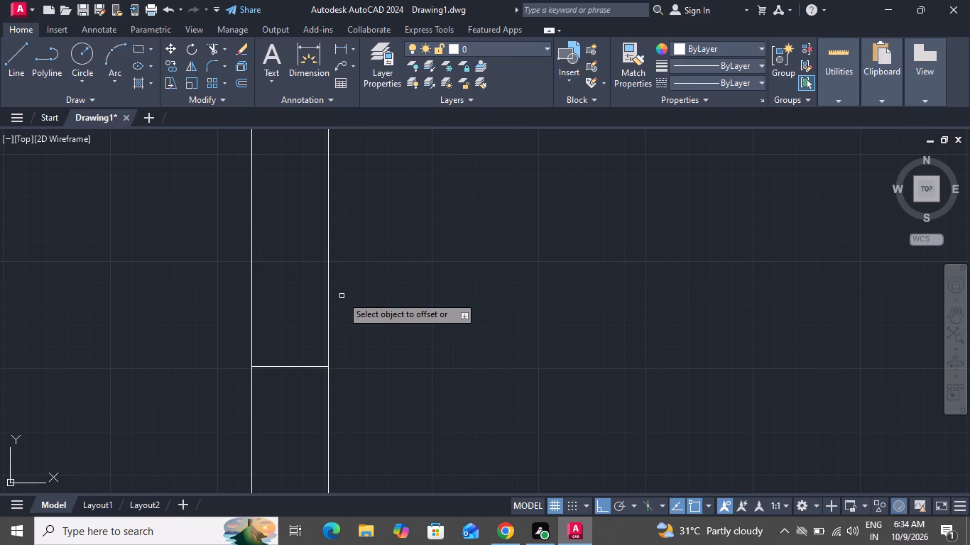
{"action": "key", "text": "super+s"}
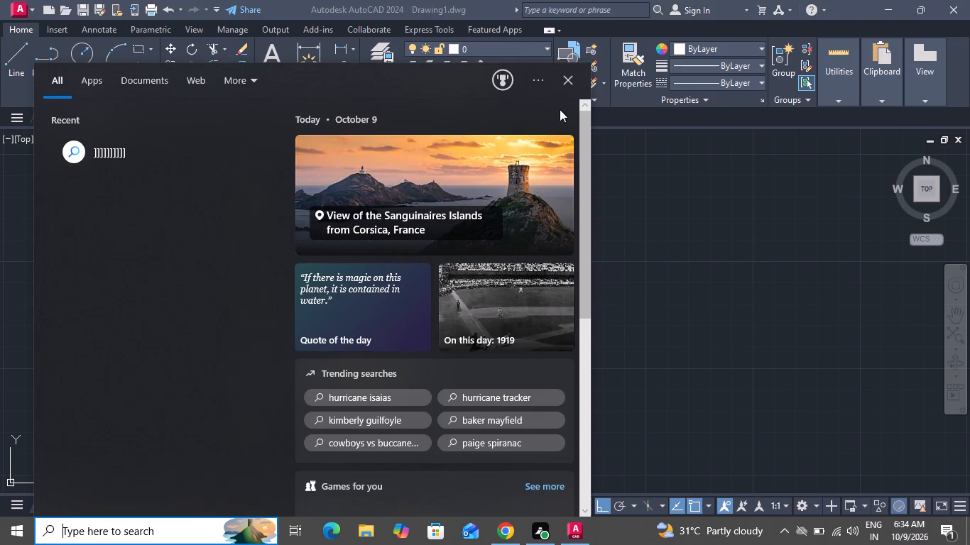
{"action": "left_click", "coordinate": [574, 82]}
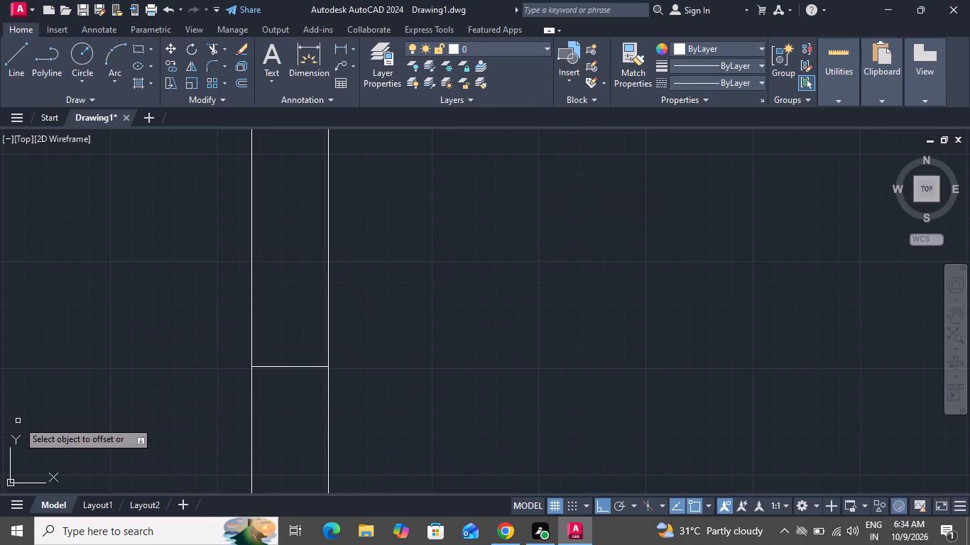
{"action": "left_click", "coordinate": [289, 367]}
{"action": "left_click", "coordinate": [276, 290]}
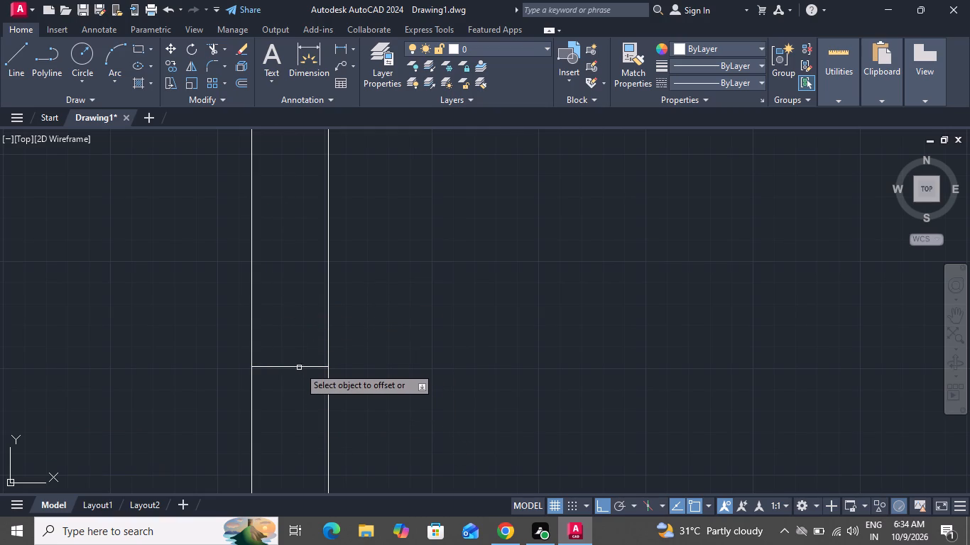
{"action": "left_click_drag", "start_coordinate": [299, 366], "coordinate": [301, 373]}
{"action": "left_click", "coordinate": [314, 417]}
{"action": "scroll", "coordinate": [420, 299], "scroll_direction": "down", "scroll_amount": 4}
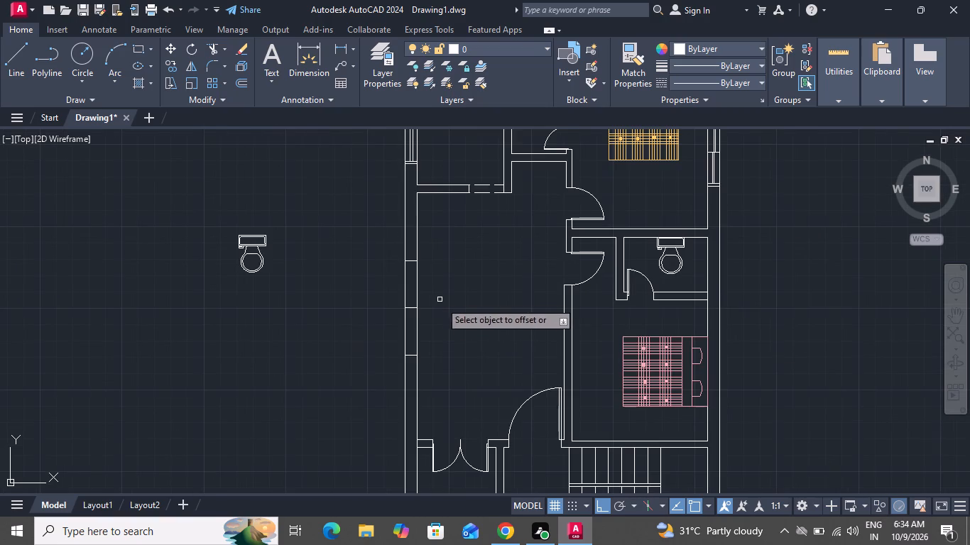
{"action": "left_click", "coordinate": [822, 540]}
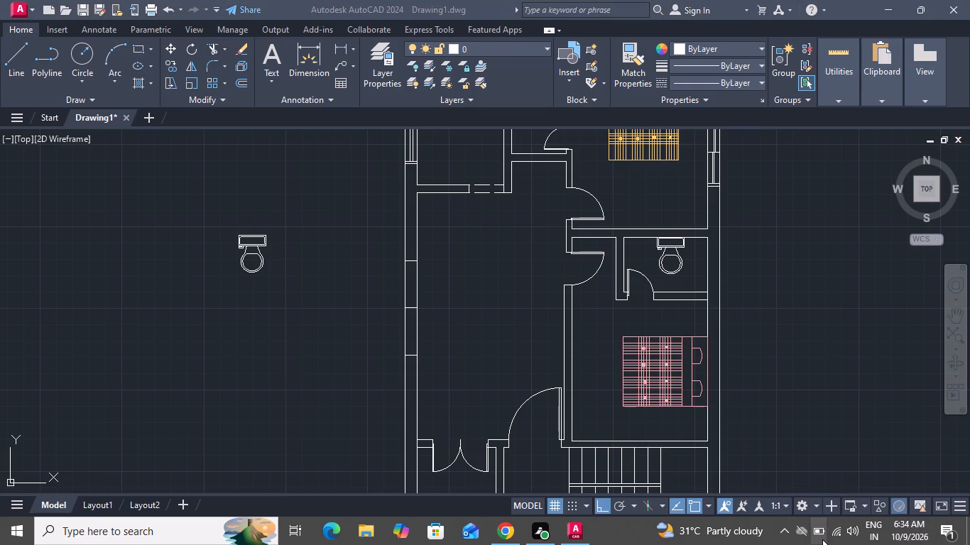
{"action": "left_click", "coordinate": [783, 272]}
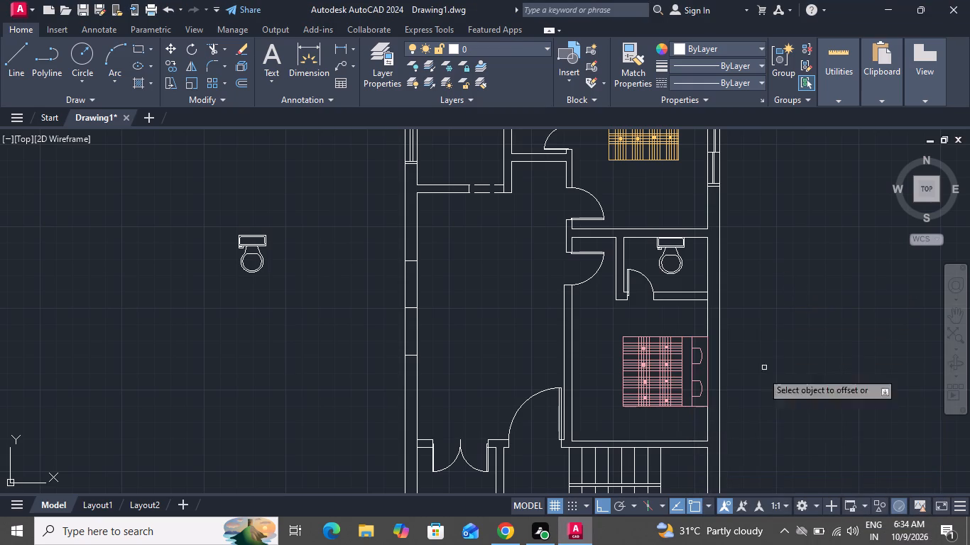
Offset the window's south and north end lines in the hall's west wall outward by 2".
{"action": "key", "text": "Escape"}
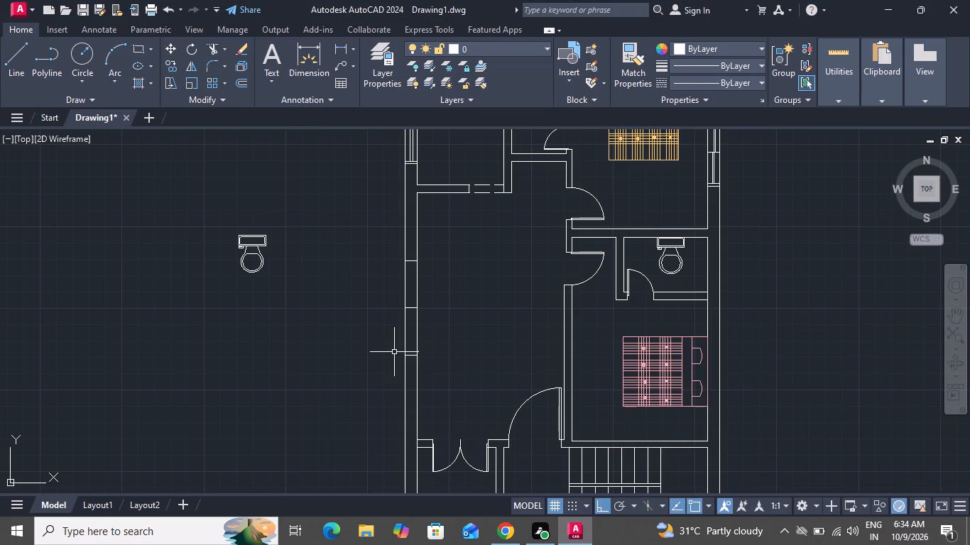
{"action": "key", "text": "o"}
{"action": "key", "text": "space"}
{"action": "key", "text": "2"}
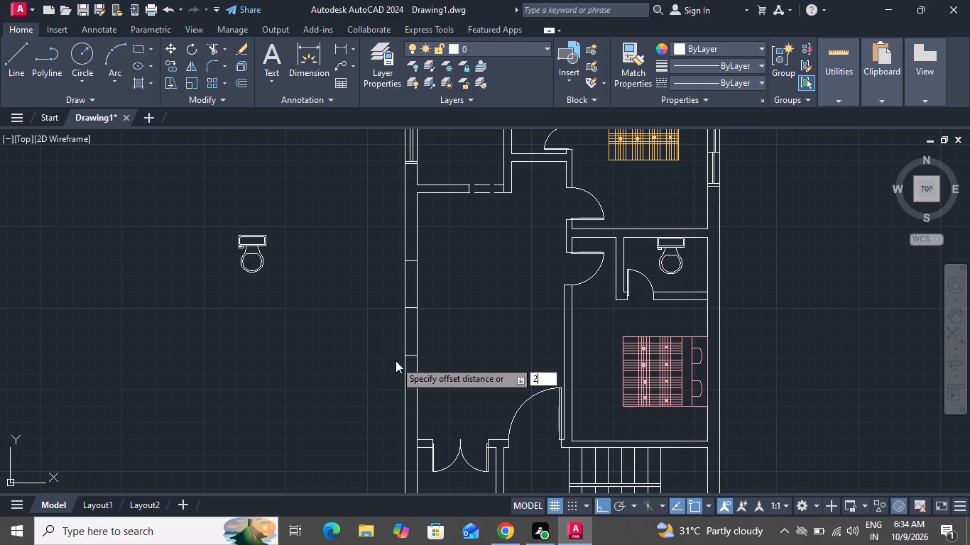
{"action": "key", "text": "shift+quotedbl"}
{"action": "key", "text": "Return"}
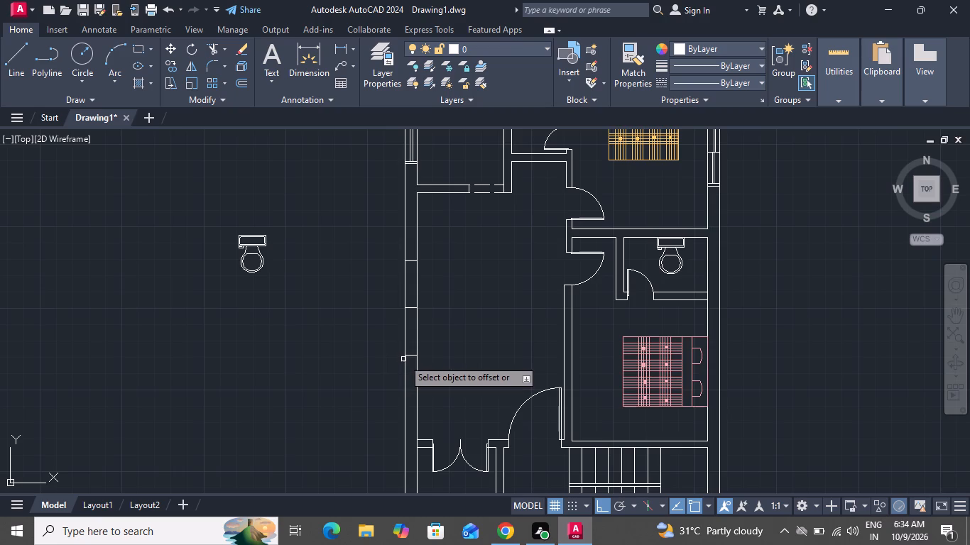
{"action": "scroll", "coordinate": [403, 359], "scroll_direction": "up", "scroll_amount": 1}
{"action": "left_click", "coordinate": [415, 354]}
{"action": "left_click", "coordinate": [419, 366]}
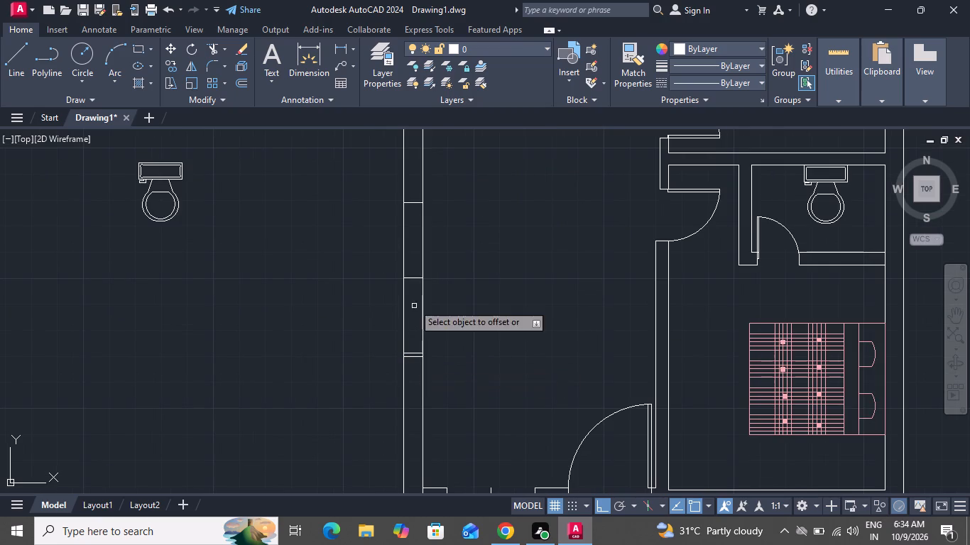
{"action": "left_click", "coordinate": [413, 198]}
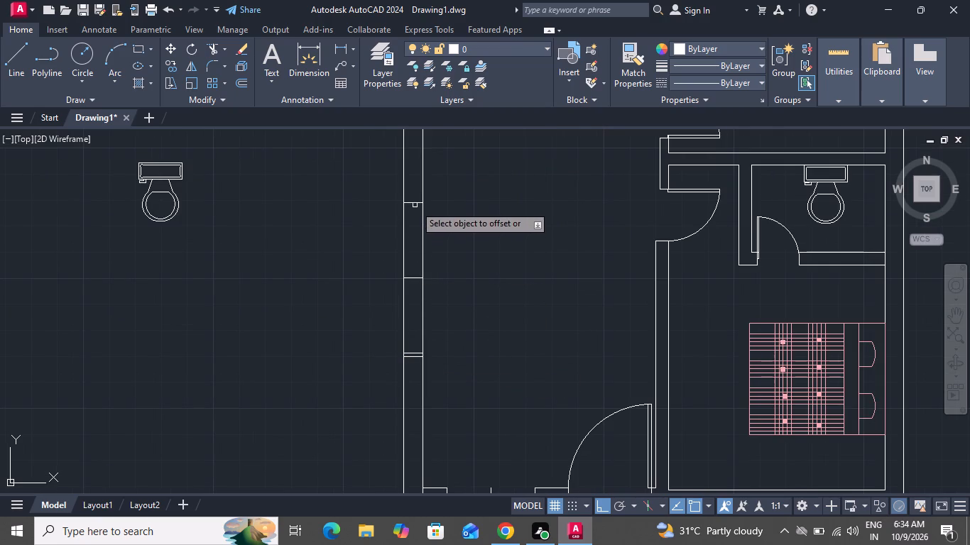
{"action": "left_click", "coordinate": [415, 204]}
{"action": "left_click", "coordinate": [412, 183]}
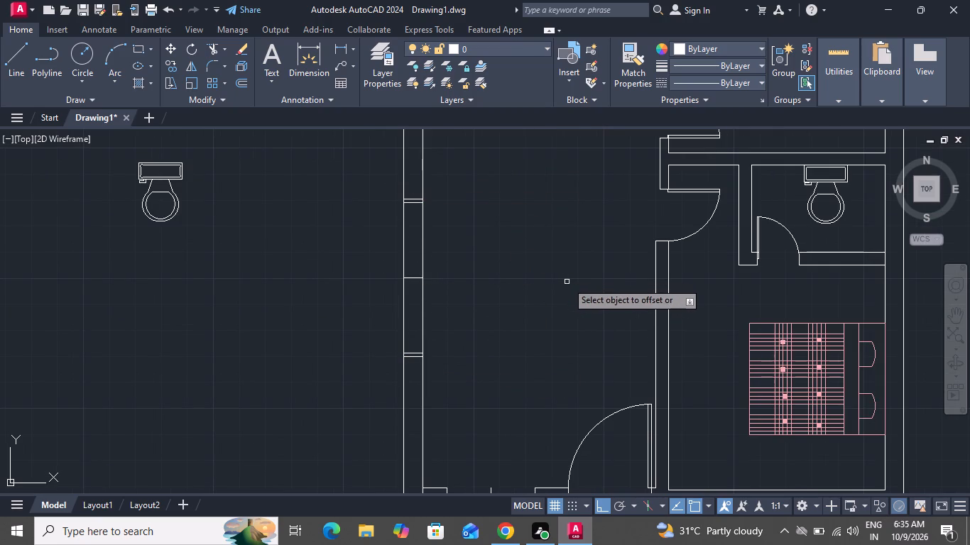
{"action": "right_click", "coordinate": [567, 282]}
{"action": "left_click", "coordinate": [587, 300]}
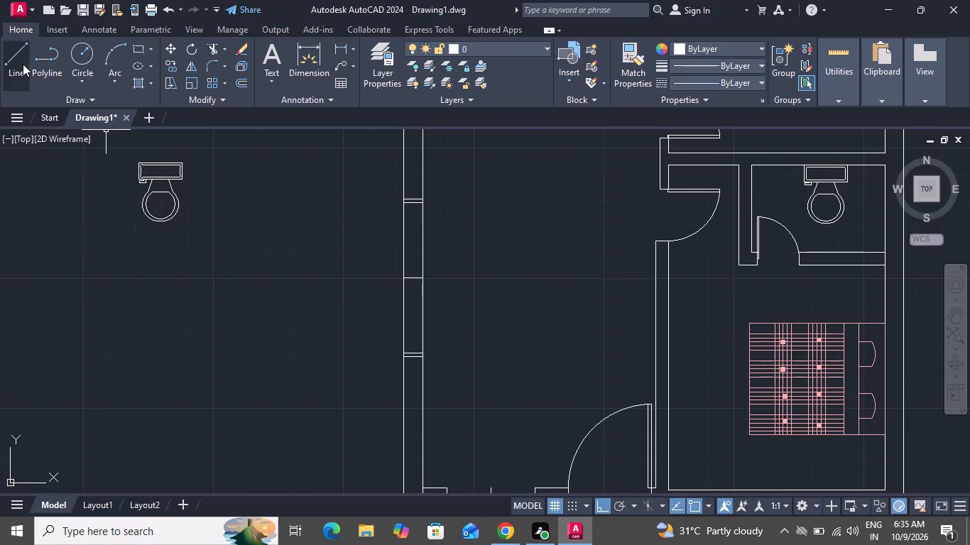
Draw a 6' vertical line along the west wall's centre between the midpoints of the window's two inner end lines.
{"action": "left_click", "coordinate": [23, 64]}
{"action": "scroll", "coordinate": [409, 202], "scroll_direction": "up", "scroll_amount": 3}
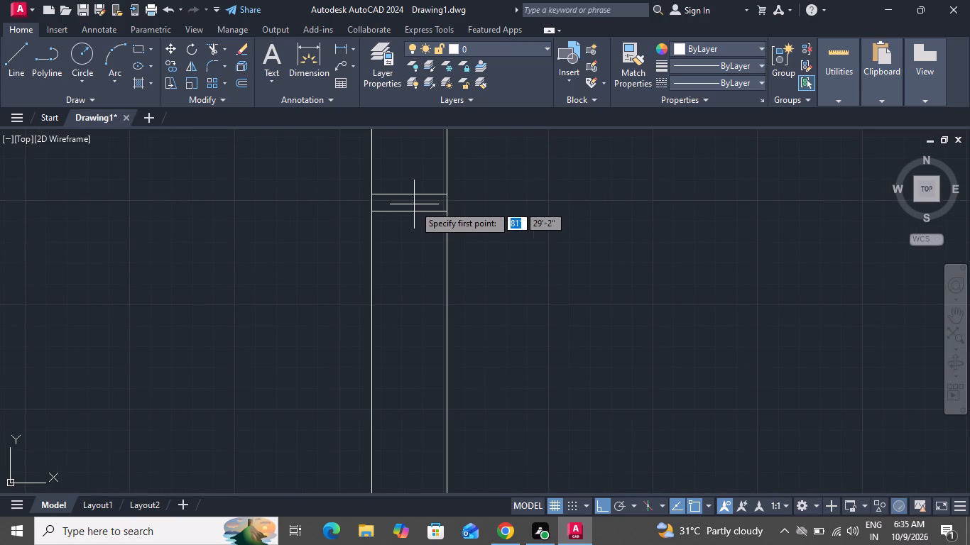
{"action": "left_click", "coordinate": [410, 213]}
{"action": "scroll", "coordinate": [420, 326], "scroll_direction": "up", "scroll_amount": 1}
{"action": "scroll", "coordinate": [420, 326], "scroll_direction": "down", "scroll_amount": 6}
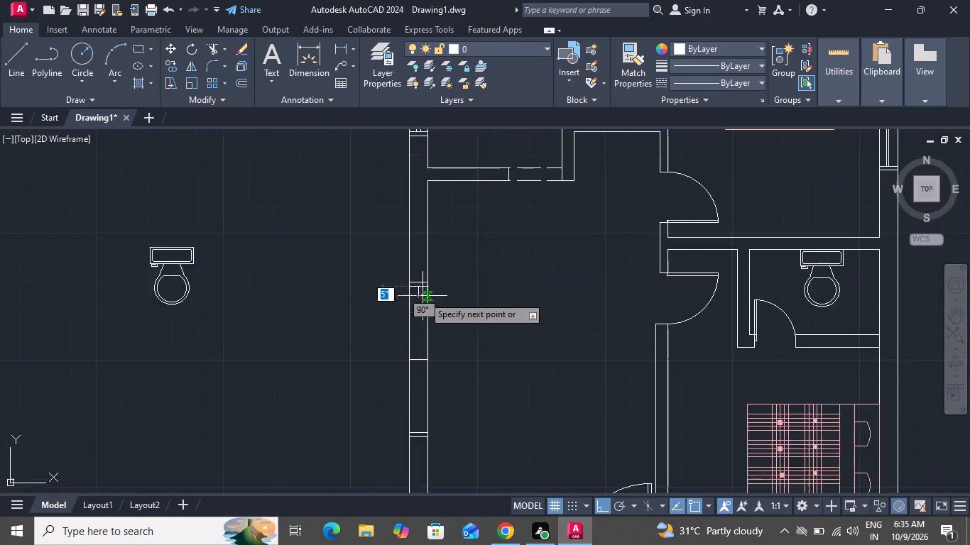
{"action": "scroll", "coordinate": [428, 349], "scroll_direction": "up", "scroll_amount": 3}
{"action": "scroll", "coordinate": [404, 376], "scroll_direction": "down", "scroll_amount": 1}
{"action": "scroll", "coordinate": [404, 376], "scroll_direction": "up", "scroll_amount": 2}
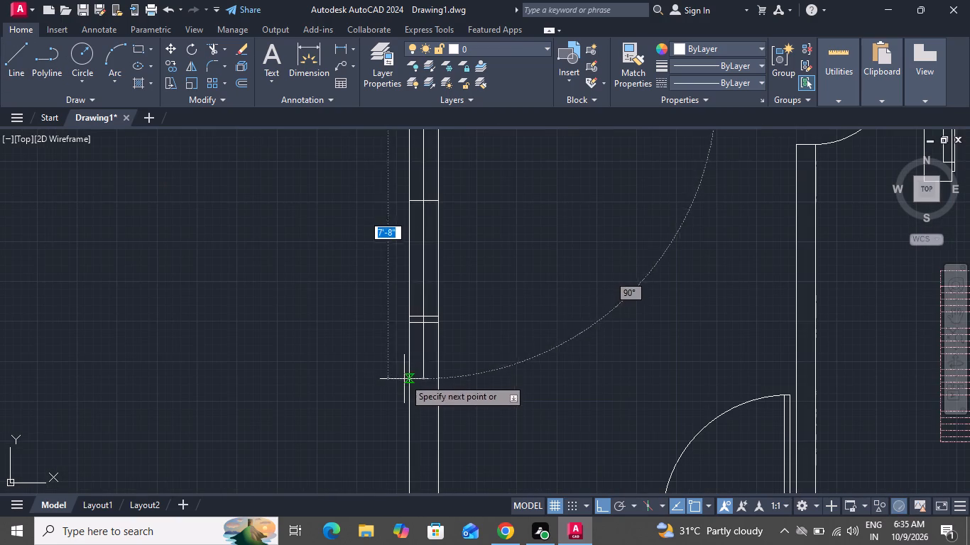
{"action": "scroll", "coordinate": [422, 319], "scroll_direction": "up", "scroll_amount": 3}
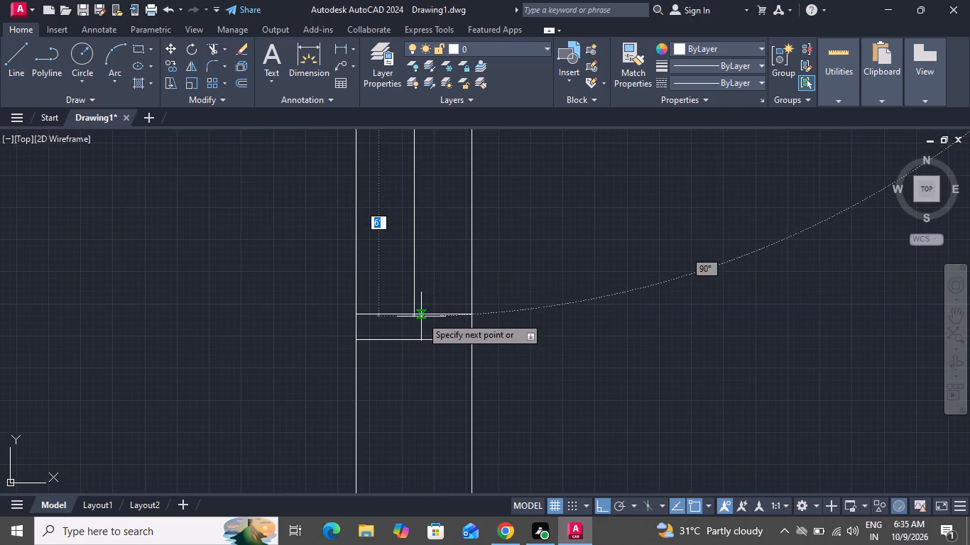
{"action": "left_click", "coordinate": [413, 315]}
{"action": "right_click", "coordinate": [413, 314]}
{"action": "left_click", "coordinate": [451, 338]}
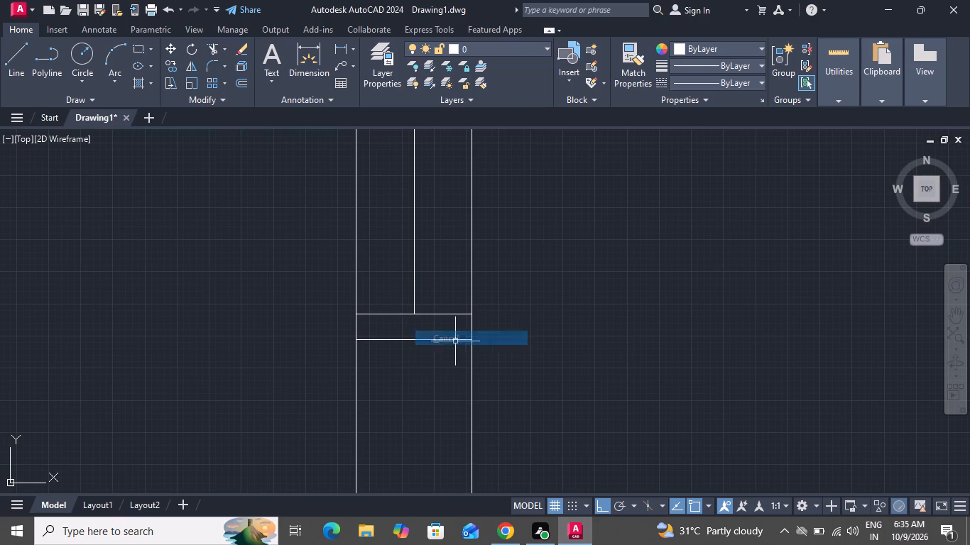
Offset the window's vertical centre line by 1" to both its east and west sides.
{"action": "type", "text": "o"}
{"action": "key", "text": "space"}
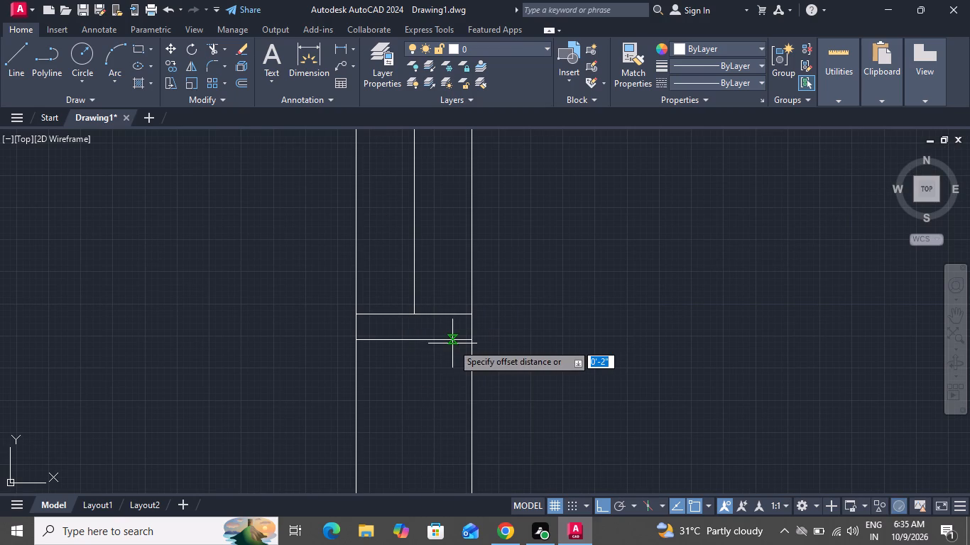
{"action": "key", "text": "2"}
{"action": "key", "text": "BackSpace"}
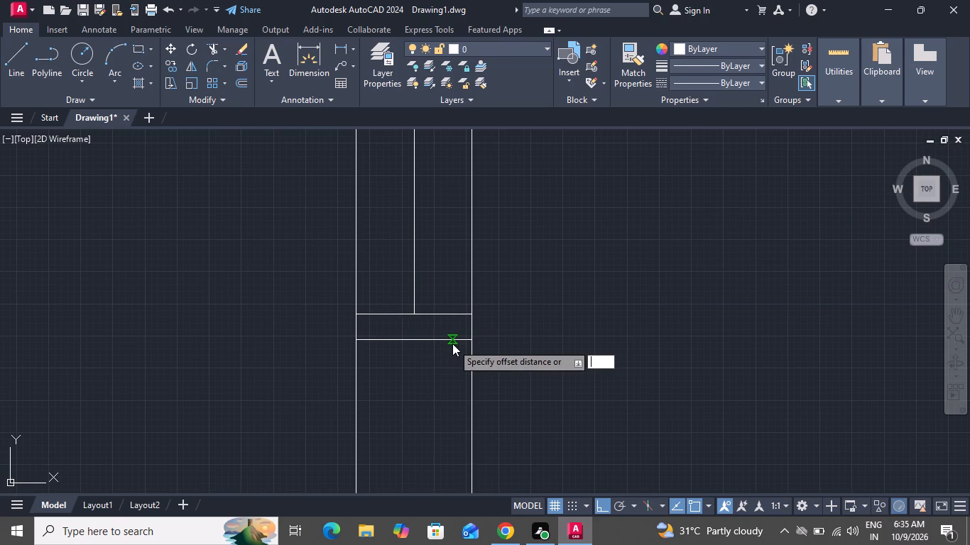
{"action": "key", "text": "1"}
{"action": "key", "text": "shift+quotedbl"}
{"action": "key", "text": "Return"}
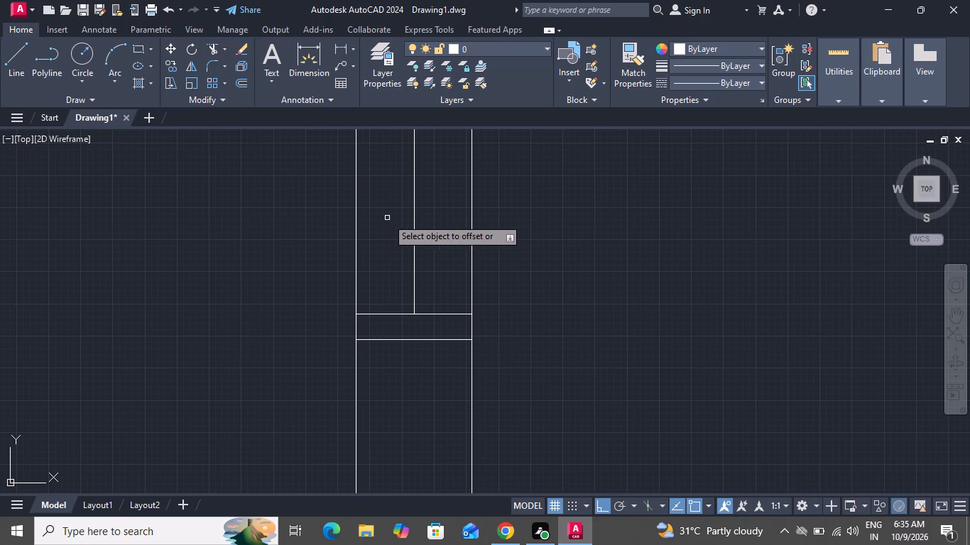
{"action": "left_click", "coordinate": [415, 222]}
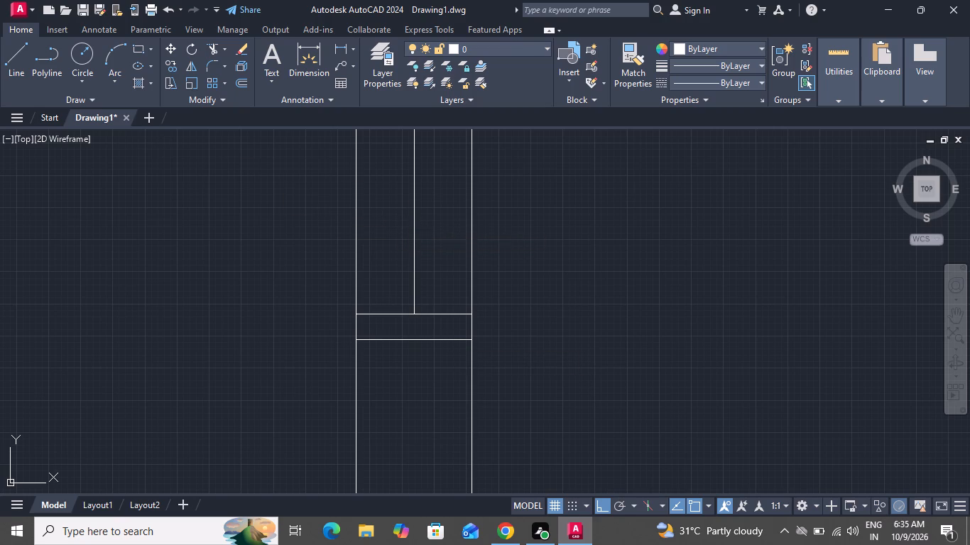
{"action": "left_click", "coordinate": [438, 214]}
{"action": "left_click", "coordinate": [415, 270]}
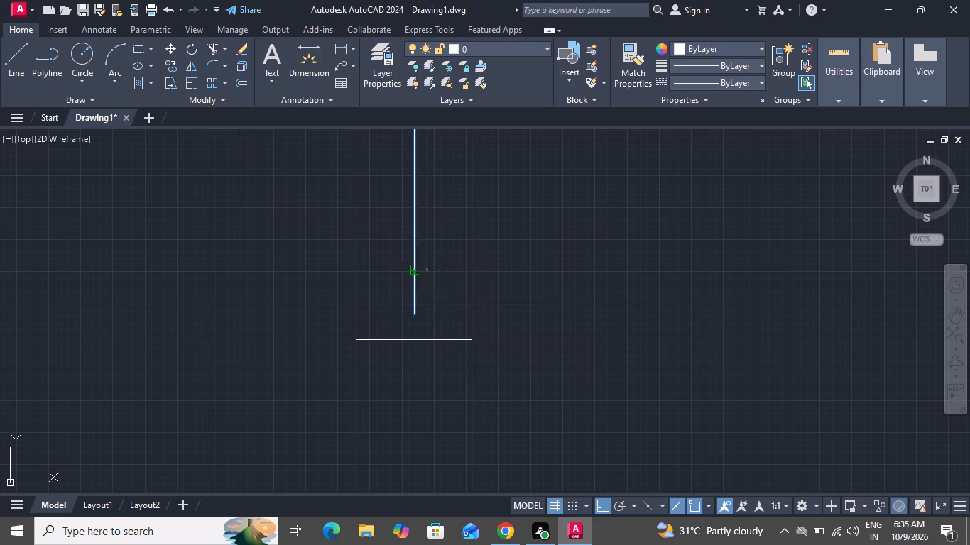
{"action": "left_click", "coordinate": [405, 275]}
{"action": "scroll", "coordinate": [443, 276], "scroll_direction": "down", "scroll_amount": 3}
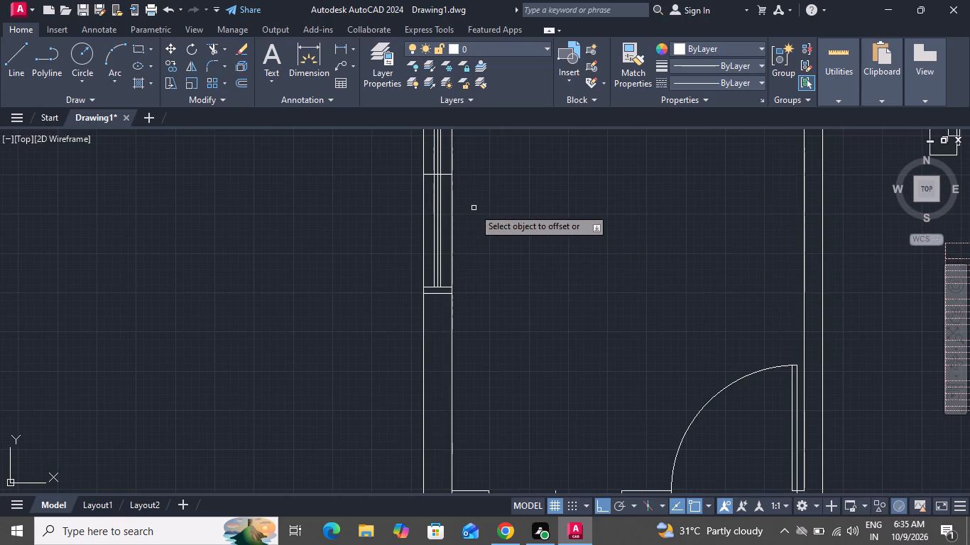
{"action": "scroll", "coordinate": [467, 213], "scroll_direction": "up", "scroll_amount": 1}
{"action": "right_click", "coordinate": [511, 229]}
{"action": "left_click", "coordinate": [574, 253]}
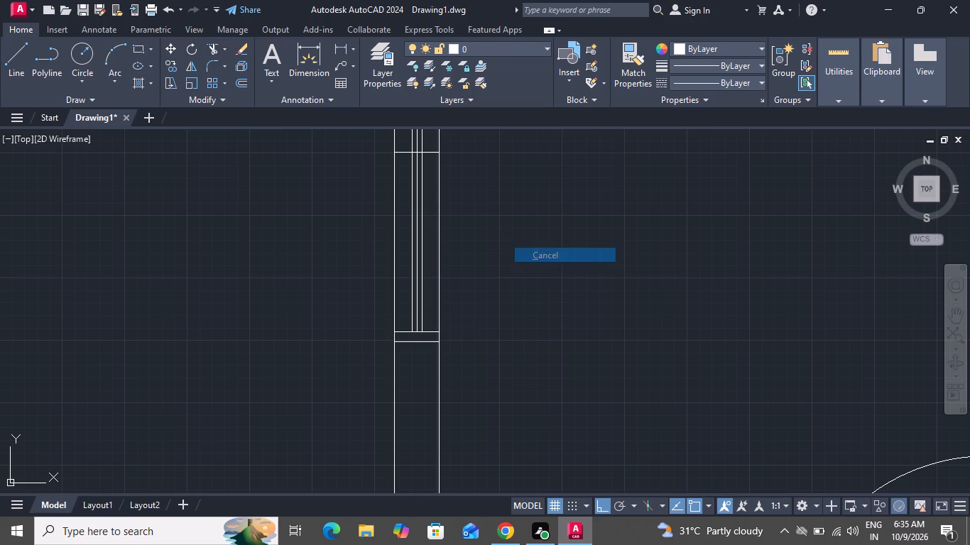
Draw a 9" horizontal line across the west wall window, between its middle cross line and its south end.
{"action": "left_click", "coordinate": [2, 57]}
{"action": "left_click", "coordinate": [21, 57]}
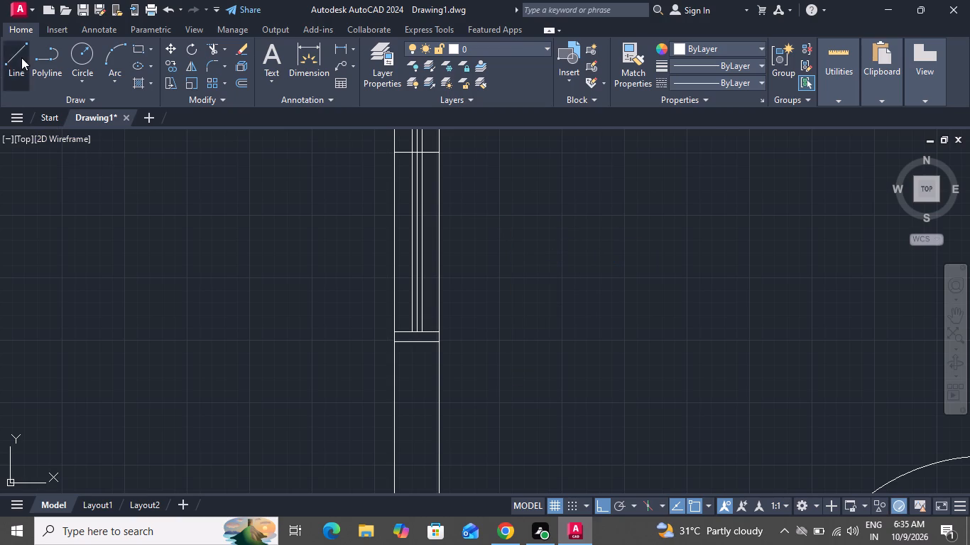
{"action": "scroll", "coordinate": [249, 255], "scroll_direction": "down", "scroll_amount": 2}
{"action": "scroll", "coordinate": [308, 255], "scroll_direction": "up", "scroll_amount": 2}
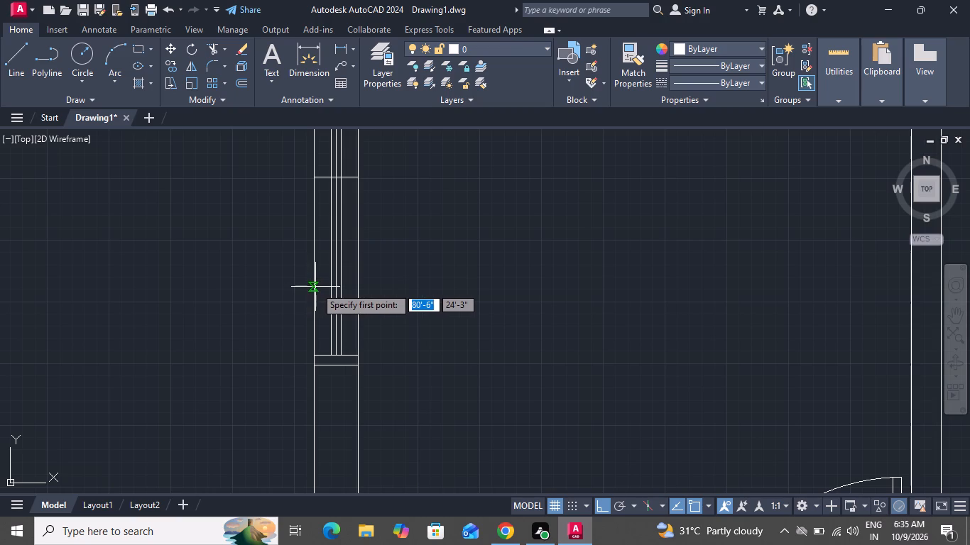
{"action": "left_click", "coordinate": [315, 287]}
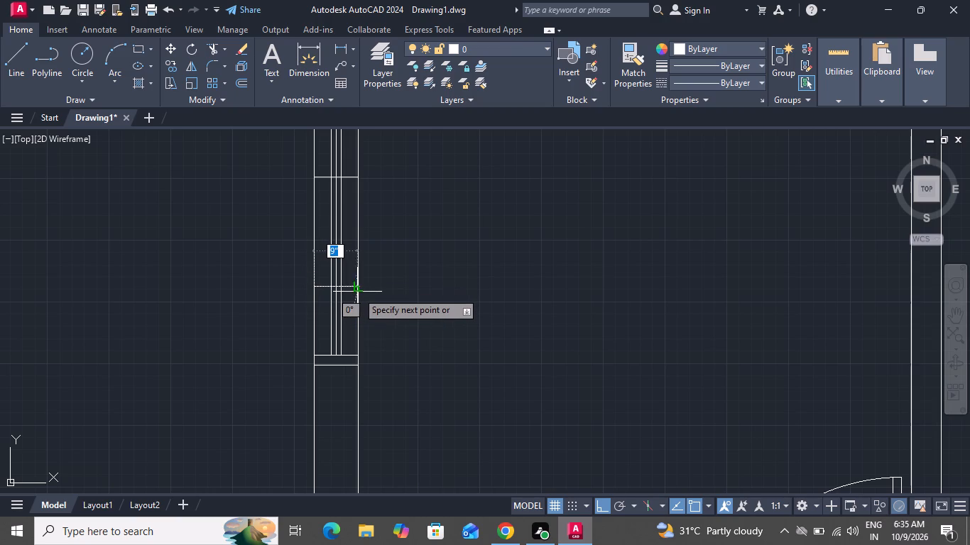
{"action": "left_click", "coordinate": [361, 289]}
{"action": "right_click", "coordinate": [363, 292]}
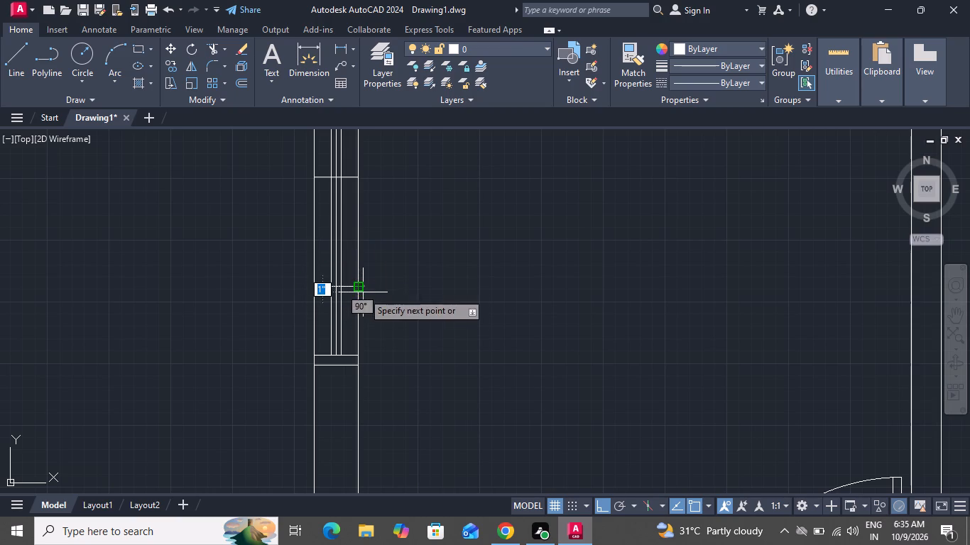
{"action": "left_click", "coordinate": [399, 309]}
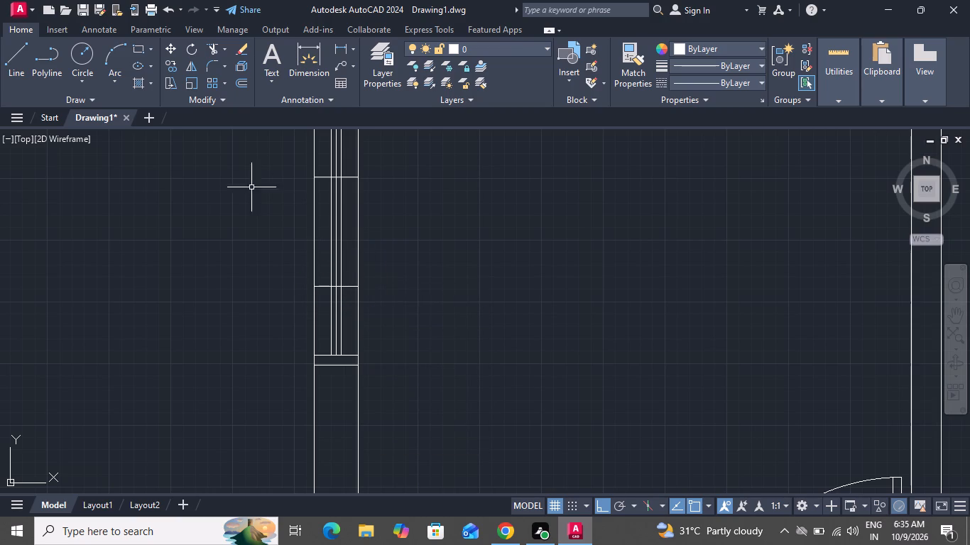
Draw a 9" horizontal line across the west wall window's northern half, from the inner to the outer wall face.
{"action": "left_click", "coordinate": [10, 63]}
{"action": "scroll", "coordinate": [278, 292], "scroll_direction": "up", "scroll_amount": 1}
{"action": "scroll", "coordinate": [280, 295], "scroll_direction": "down", "scroll_amount": 1}
{"action": "scroll", "coordinate": [290, 300], "scroll_direction": "up", "scroll_amount": 1}
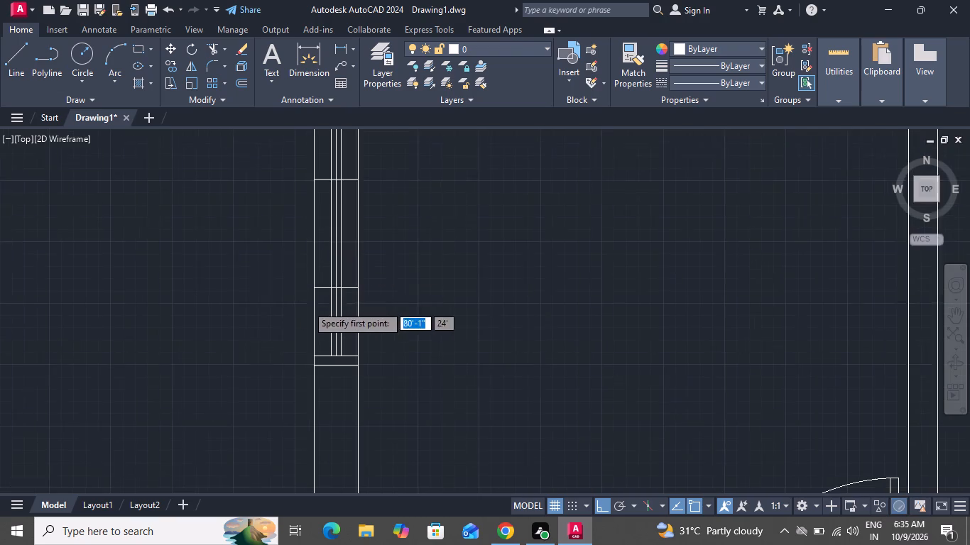
{"action": "scroll", "coordinate": [336, 309], "scroll_direction": "down", "scroll_amount": 3}
{"action": "scroll", "coordinate": [347, 237], "scroll_direction": "up", "scroll_amount": 3}
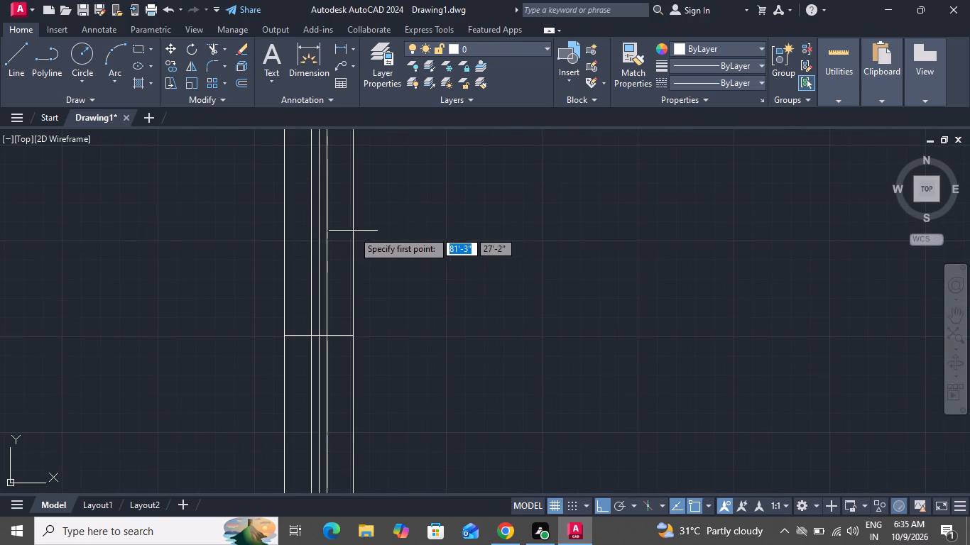
{"action": "left_click", "coordinate": [353, 199]}
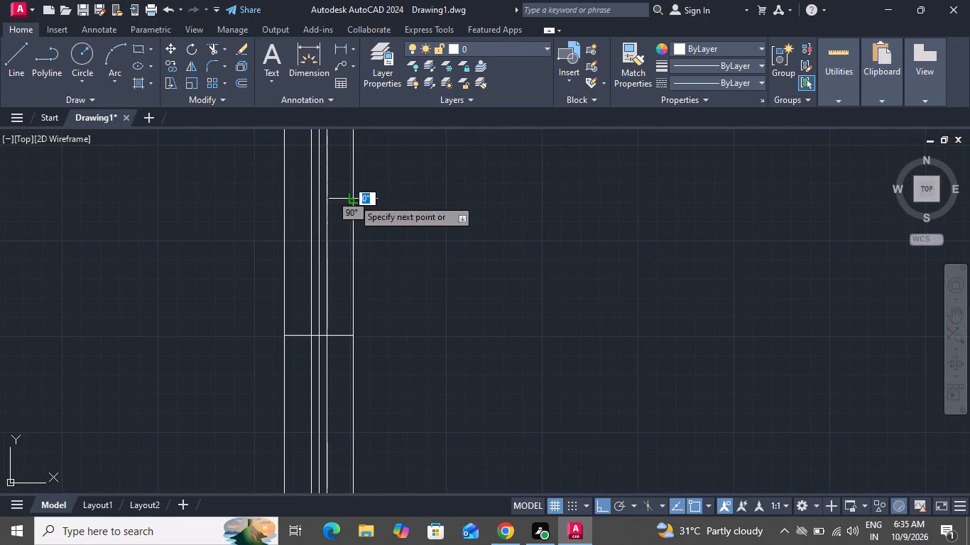
{"action": "left_click", "coordinate": [286, 206]}
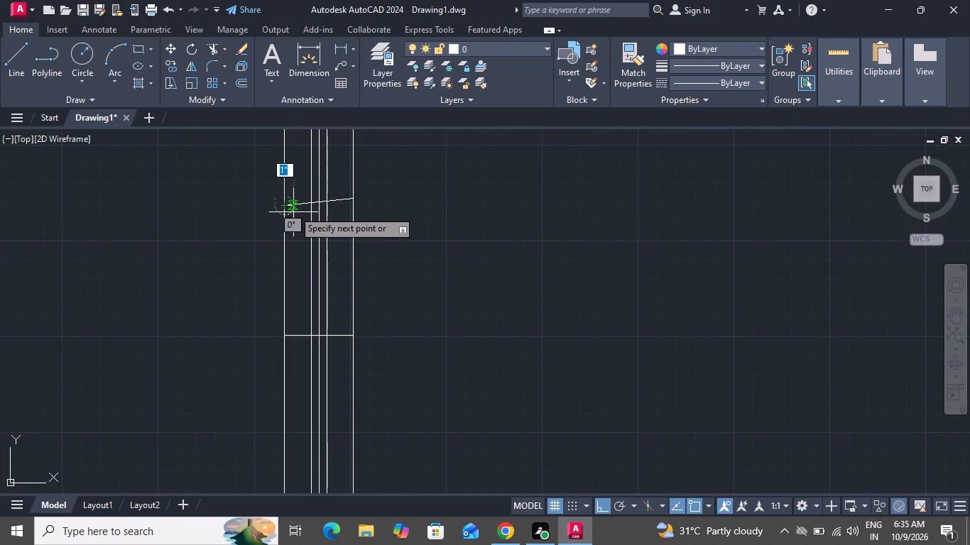
{"action": "key", "text": "ctrl+z"}
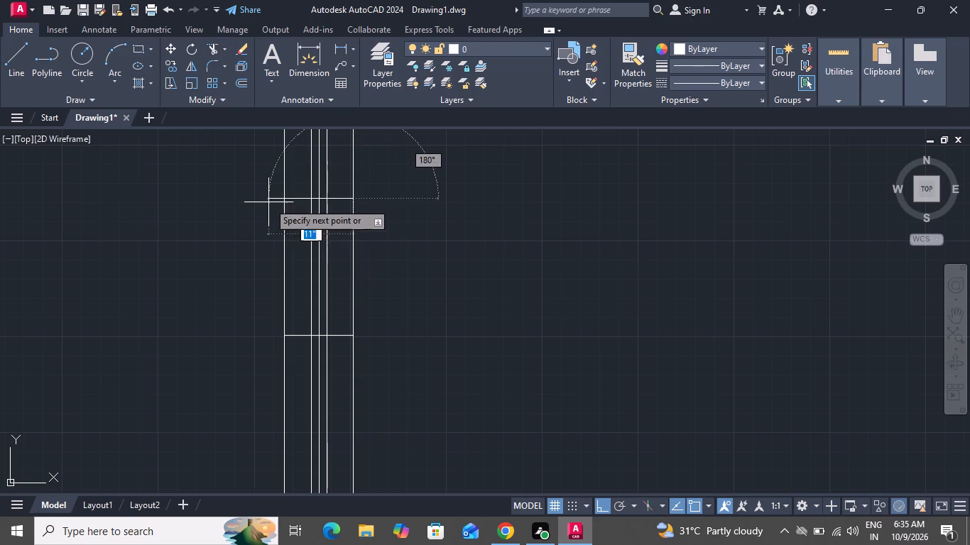
{"action": "scroll", "coordinate": [266, 202], "scroll_direction": "up", "scroll_amount": 2}
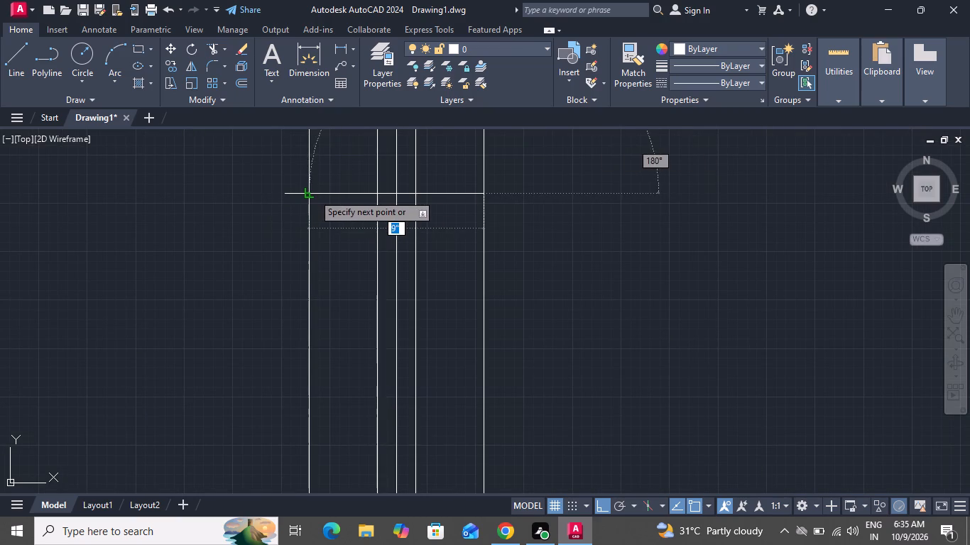
{"action": "left_click", "coordinate": [313, 194]}
{"action": "right_click", "coordinate": [313, 194]}
{"action": "right_click", "coordinate": [313, 194]}
{"action": "right_click", "coordinate": [311, 194]}
{"action": "right_click_drag", "start_coordinate": [313, 194], "coordinate": [321, 209]}
{"action": "right_click", "coordinate": [322, 209]}
{"action": "left_click", "coordinate": [322, 210]}
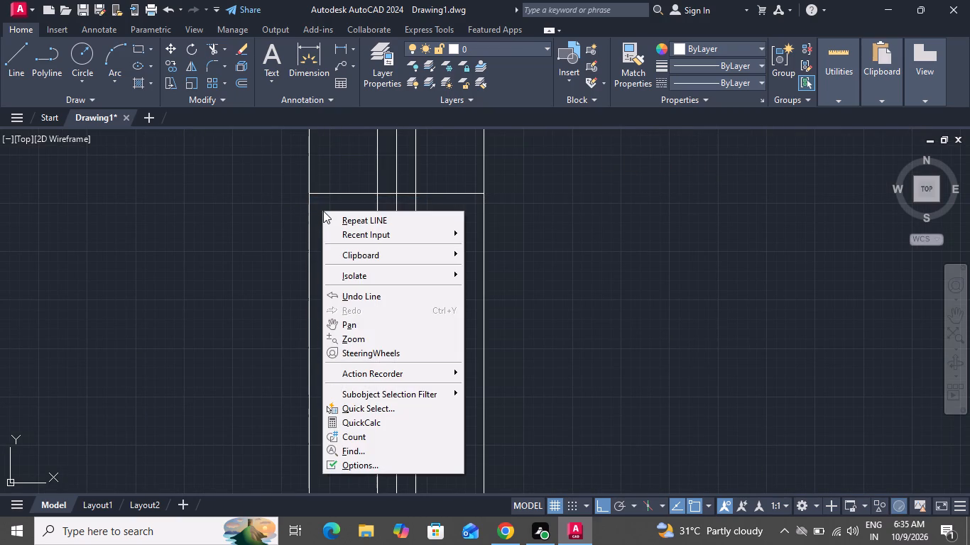
{"action": "left_click", "coordinate": [326, 205]}
{"action": "scroll", "coordinate": [336, 248], "scroll_direction": "down", "scroll_amount": 1}
{"action": "scroll", "coordinate": [336, 248], "scroll_direction": "up", "scroll_amount": 1}
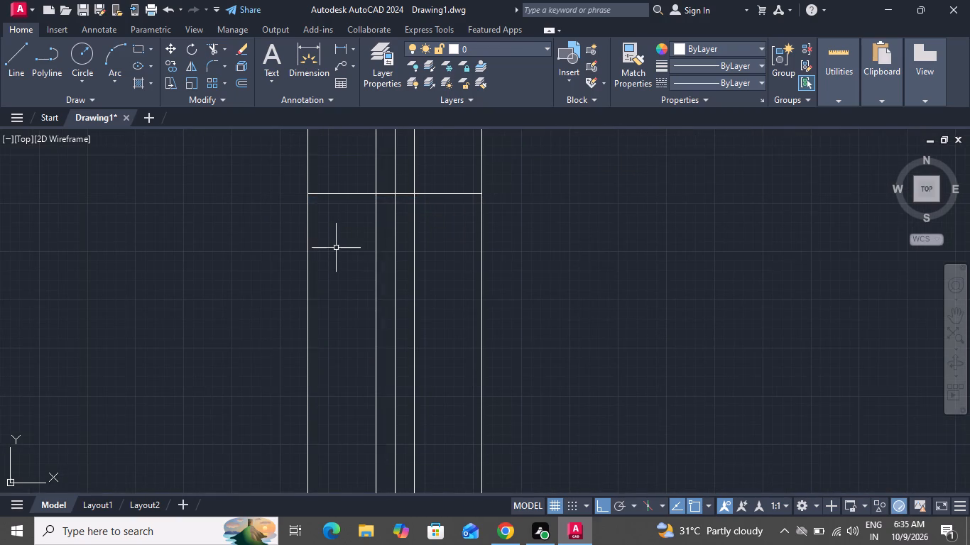
Trim the south wall's inner line between the two faces of the partition east of the southwest room.
{"action": "scroll", "coordinate": [334, 248], "scroll_direction": "down", "scroll_amount": 1}
{"action": "scroll", "coordinate": [334, 248], "scroll_direction": "up", "scroll_amount": 1}
{"action": "scroll", "coordinate": [333, 248], "scroll_direction": "down", "scroll_amount": 3}
{"action": "scroll", "coordinate": [325, 256], "scroll_direction": "up", "scroll_amount": 1}
{"action": "scroll", "coordinate": [329, 265], "scroll_direction": "down", "scroll_amount": 1}
{"action": "scroll", "coordinate": [329, 265], "scroll_direction": "up", "scroll_amount": 1}
{"action": "scroll", "coordinate": [329, 267], "scroll_direction": "down", "scroll_amount": 3}
{"action": "scroll", "coordinate": [326, 270], "scroll_direction": "up", "scroll_amount": 1}
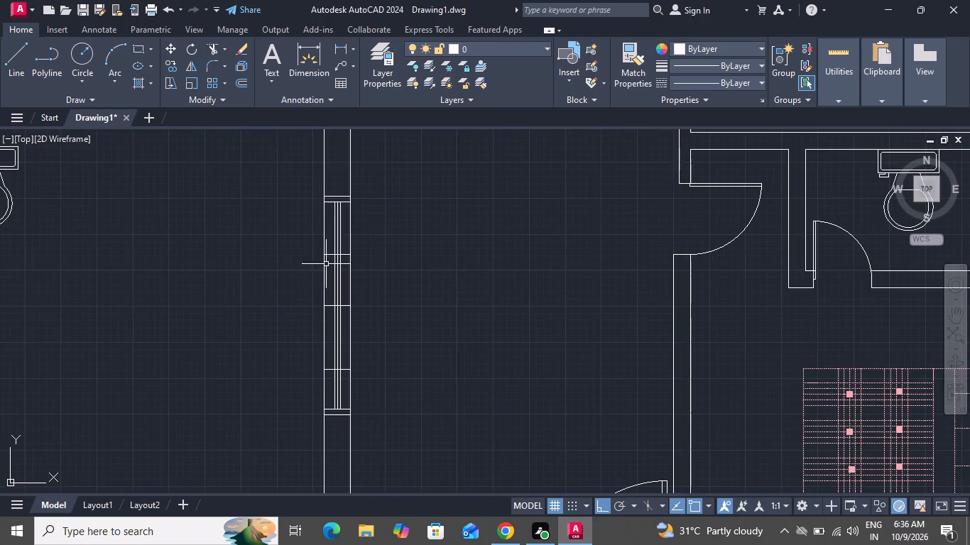
{"action": "scroll", "coordinate": [337, 248], "scroll_direction": "down", "scroll_amount": 3}
{"action": "scroll", "coordinate": [370, 380], "scroll_direction": "up", "scroll_amount": 2}
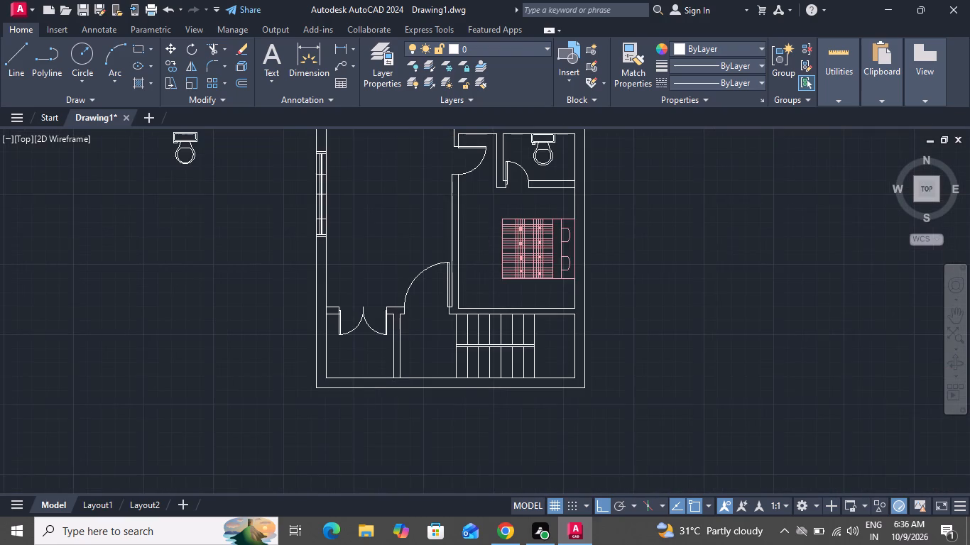
{"action": "scroll", "coordinate": [366, 381], "scroll_direction": "up", "scroll_amount": 1}
{"action": "left_click", "coordinate": [9, 58]}
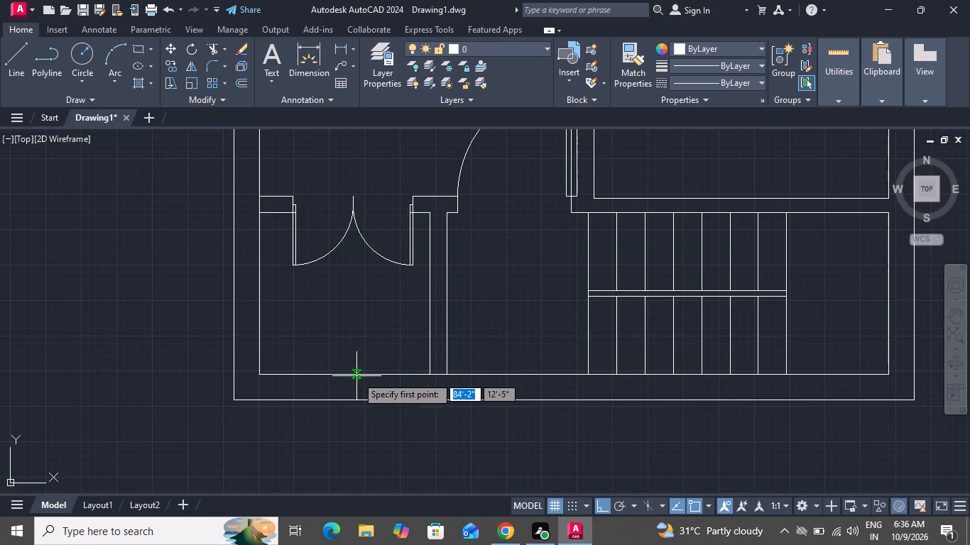
{"action": "key", "text": "Escape"}
{"action": "type", "text": "tr"}
{"action": "key", "text": "space"}
{"action": "key", "text": "space"}
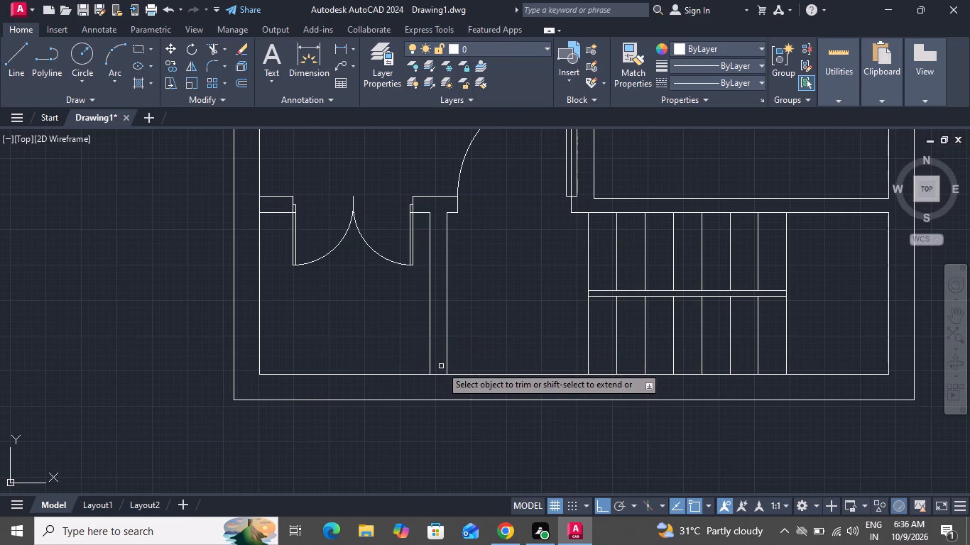
{"action": "left_click", "coordinate": [440, 366]}
{"action": "left_click", "coordinate": [439, 385]}
{"action": "right_click", "coordinate": [439, 378]}
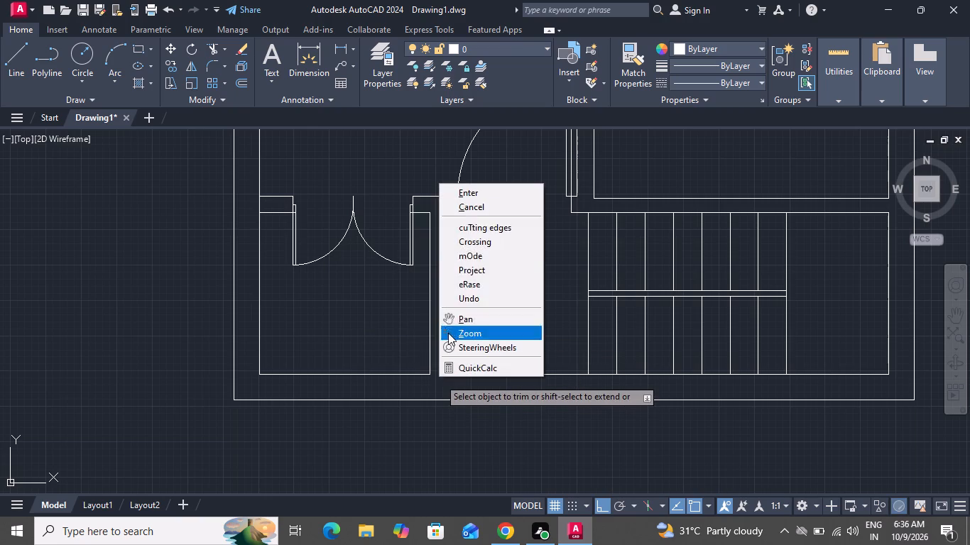
{"action": "left_click", "coordinate": [457, 212]}
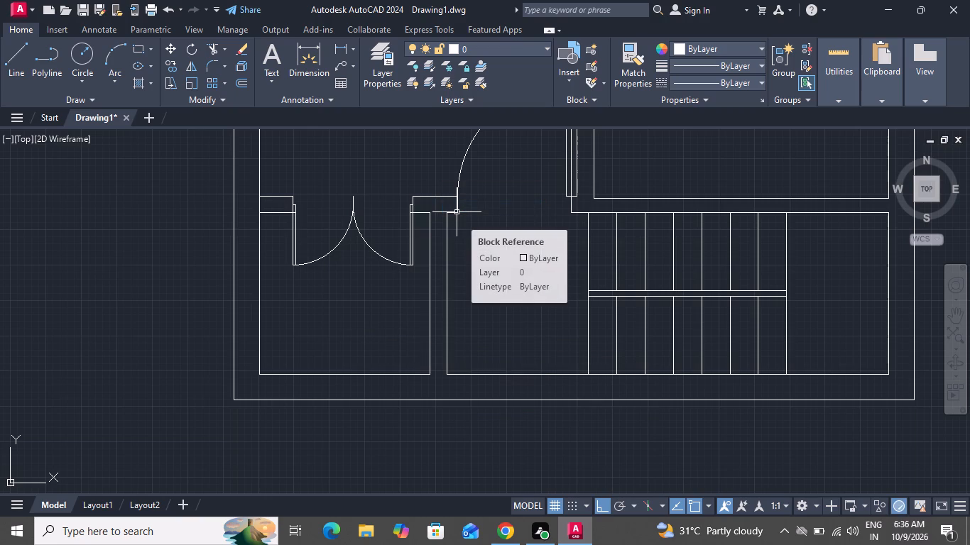
Draw a vertical line across the south wall from the midpoint of the southwest room's inner wall line to the outer face.
{"action": "left_click", "coordinate": [9, 57]}
{"action": "right_click_drag", "start_coordinate": [347, 367], "coordinate": [344, 371]}
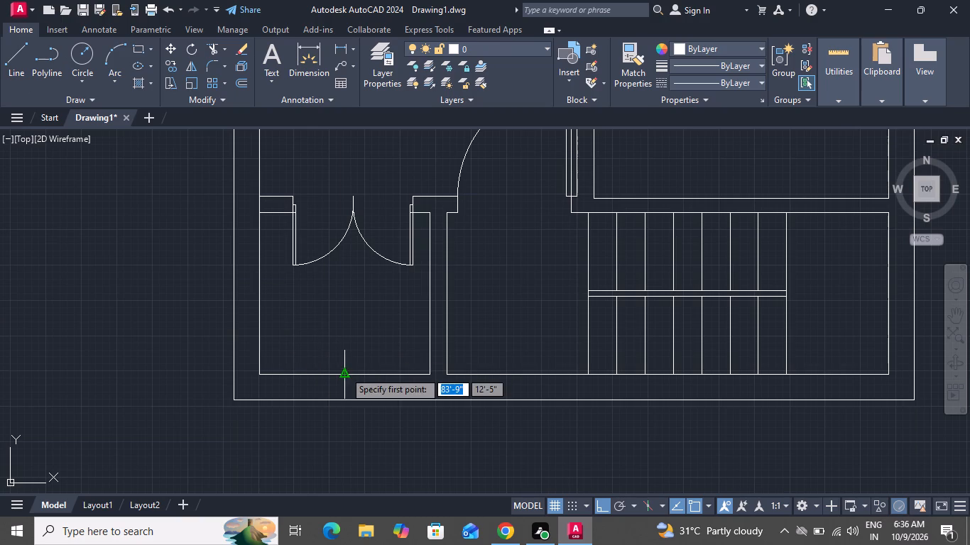
{"action": "right_click_drag", "start_coordinate": [344, 371], "coordinate": [349, 404]}
{"action": "left_click", "coordinate": [344, 374]}
{"action": "left_click", "coordinate": [349, 404]}
{"action": "right_click", "coordinate": [349, 404]}
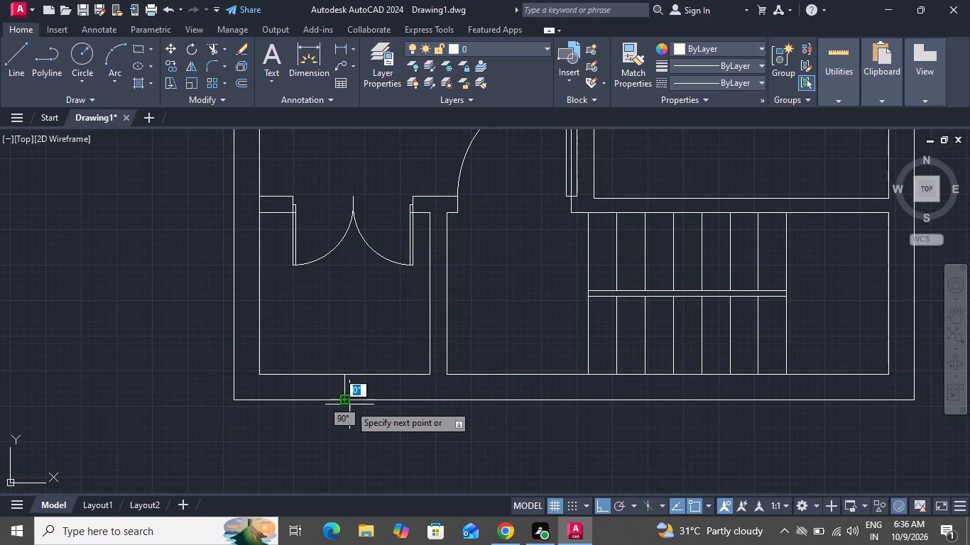
{"action": "right_click", "coordinate": [349, 404]}
{"action": "right_click", "coordinate": [349, 404]}
{"action": "right_click_drag", "start_coordinate": [350, 402], "coordinate": [341, 265]}
{"action": "right_click_drag", "start_coordinate": [334, 258], "coordinate": [378, 268]}
{"action": "right_click_drag", "start_coordinate": [376, 269], "coordinate": [371, 321]}
{"action": "right_click_drag", "start_coordinate": [370, 321], "coordinate": [303, 429]}
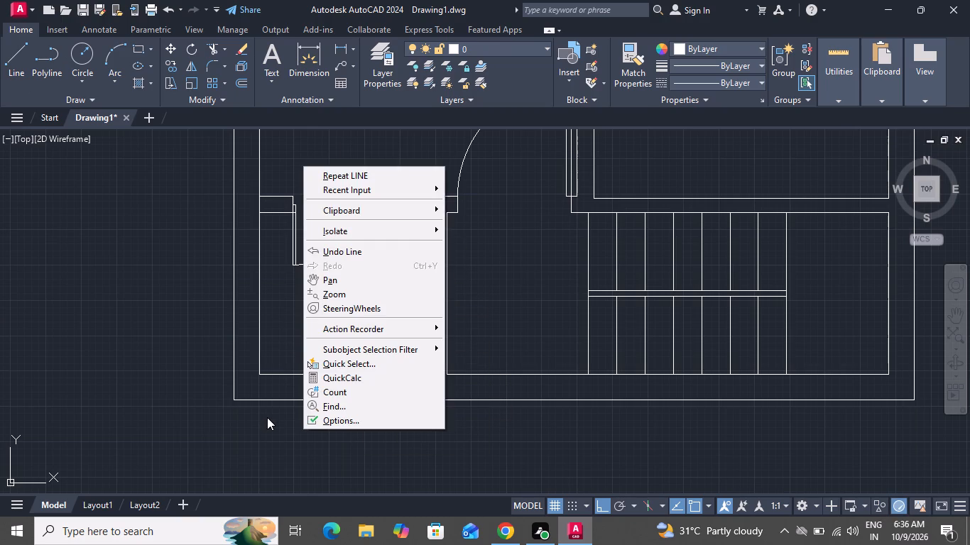
{"action": "key", "text": "Escape"}
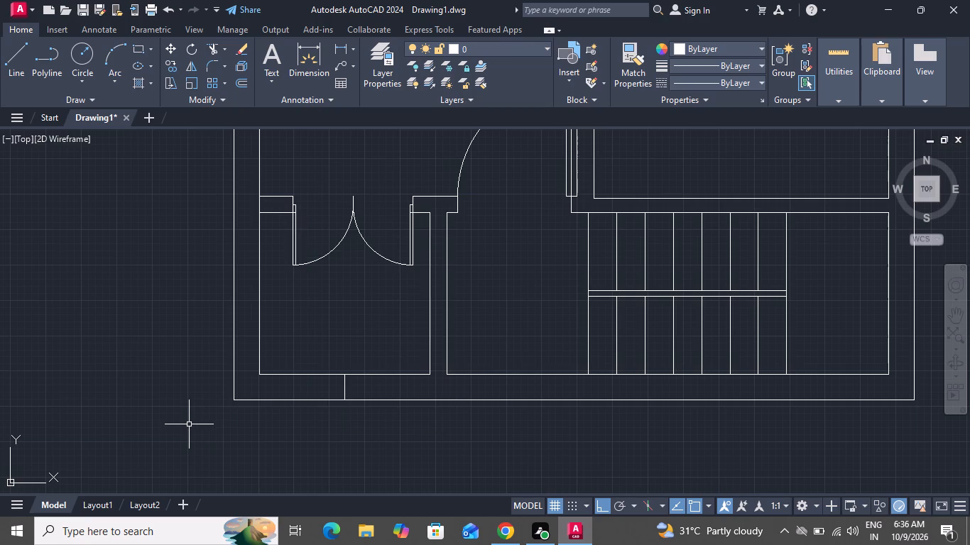
Offset the vertical line across the south wall by 1' to both its east and west sides.
{"action": "key", "text": "o"}
{"action": "key", "text": "space"}
{"action": "key", "text": "1"}
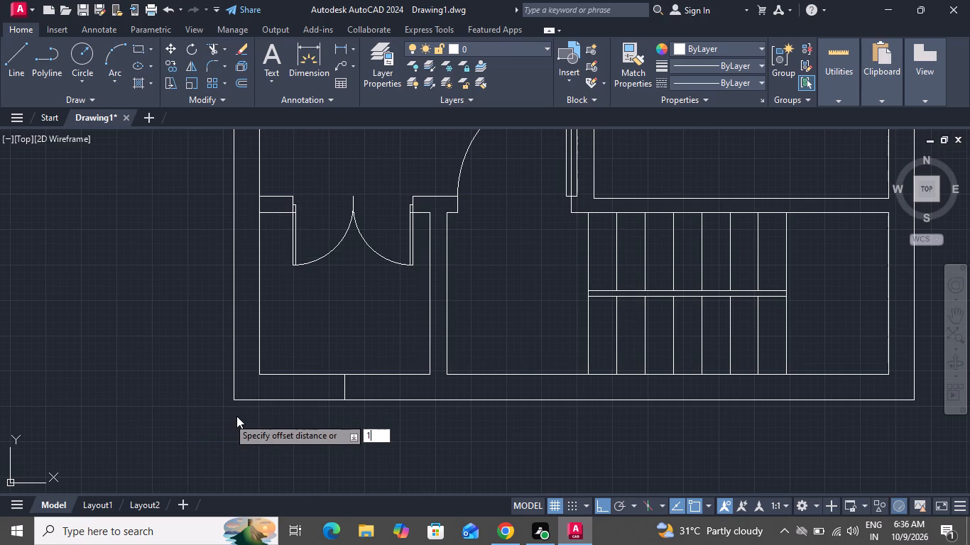
{"action": "key", "text": "apostrophe"}
{"action": "key", "text": "Return"}
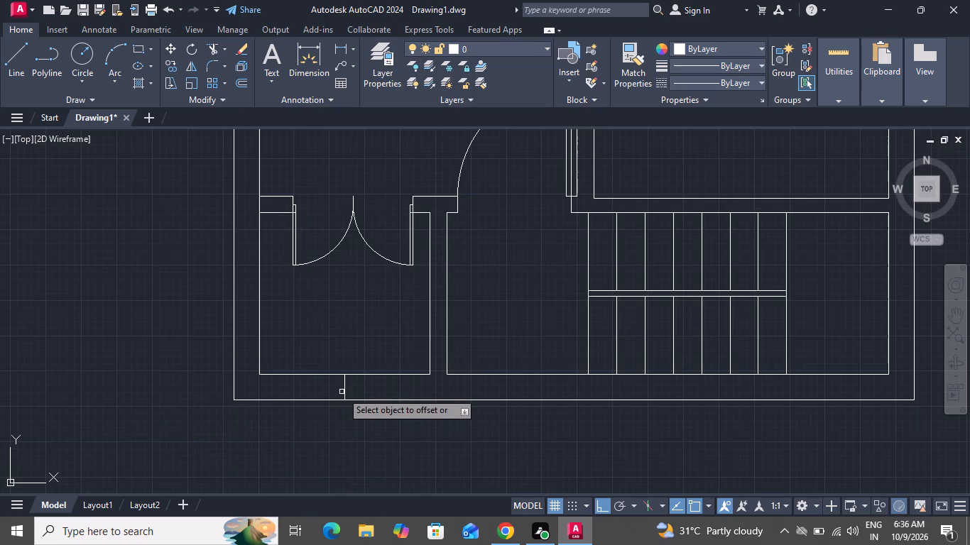
{"action": "left_click", "coordinate": [342, 392]}
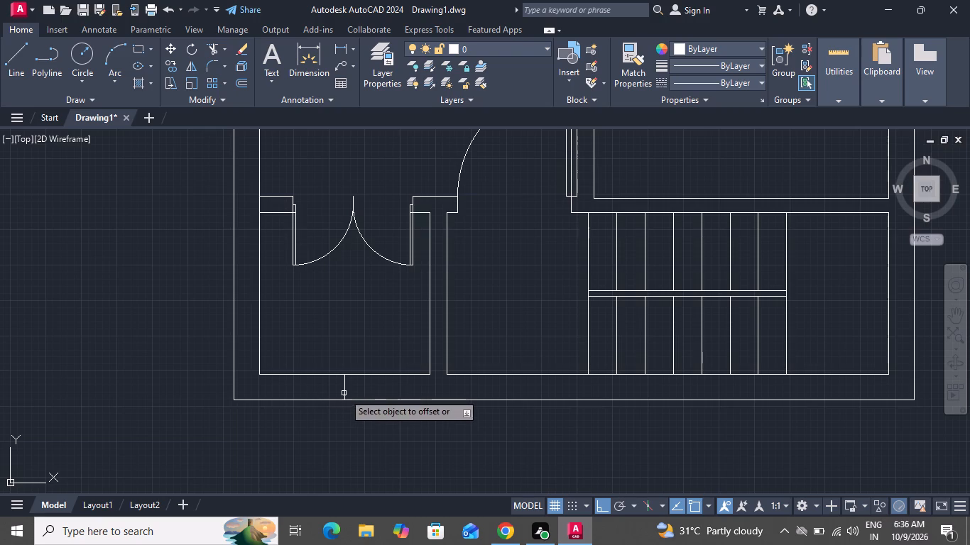
{"action": "left_click", "coordinate": [344, 392]}
{"action": "left_click", "coordinate": [372, 382]}
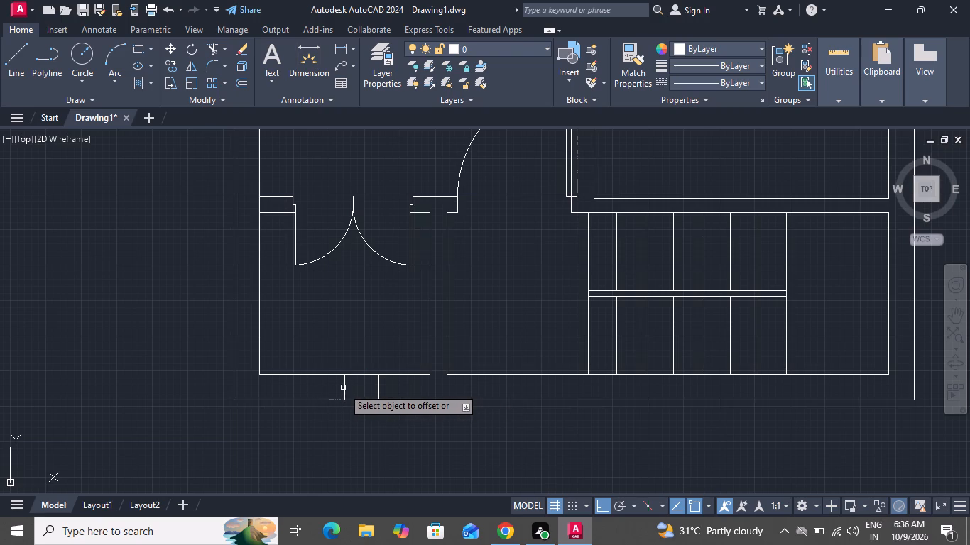
{"action": "left_click_drag", "start_coordinate": [344, 387], "coordinate": [337, 391]}
{"action": "left_click", "coordinate": [273, 395]}
{"action": "right_click", "coordinate": [269, 395]}
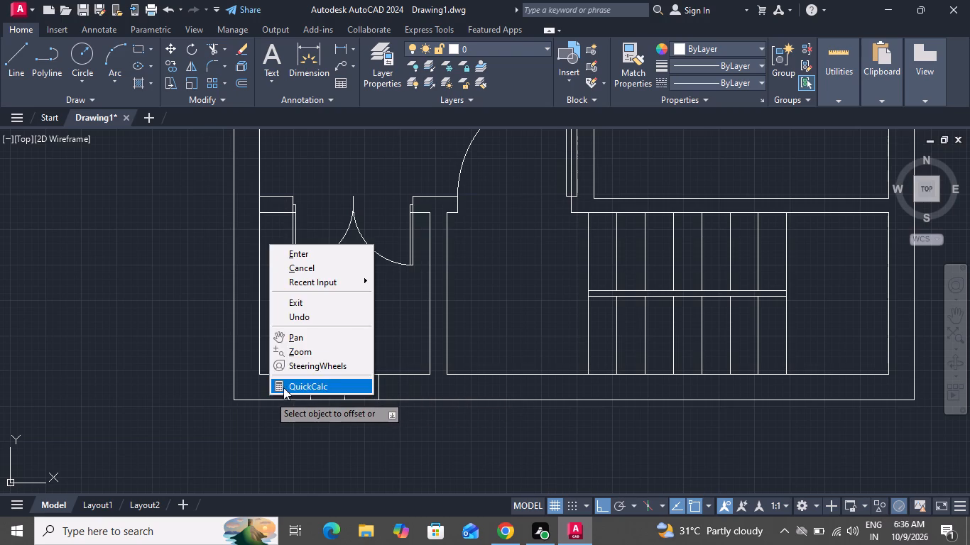
{"action": "left_click", "coordinate": [281, 270]}
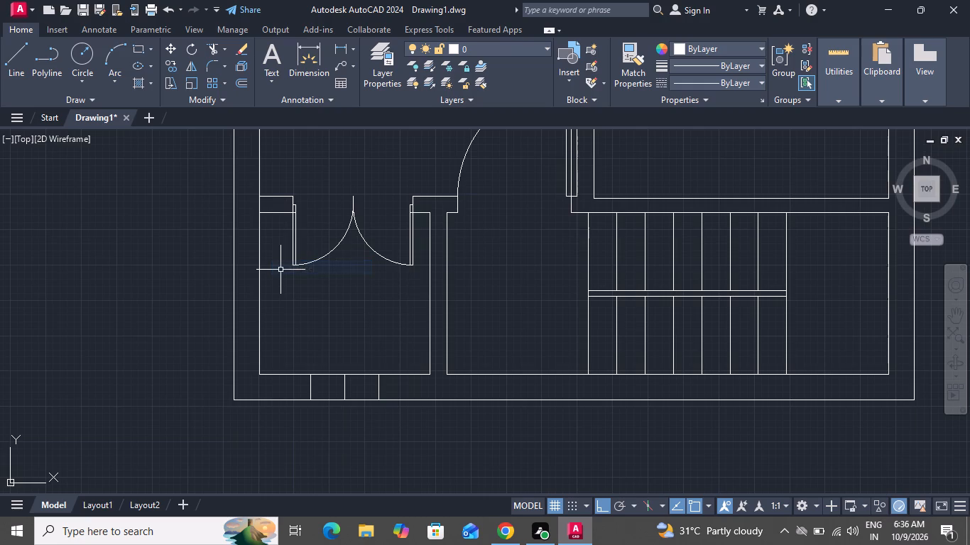
Offset the south window's east end line by 2" outward to the east.
{"action": "type", "text": "o 2"}
{"action": "key", "text": "shift+quotedbl"}
{"action": "key", "text": "Return"}
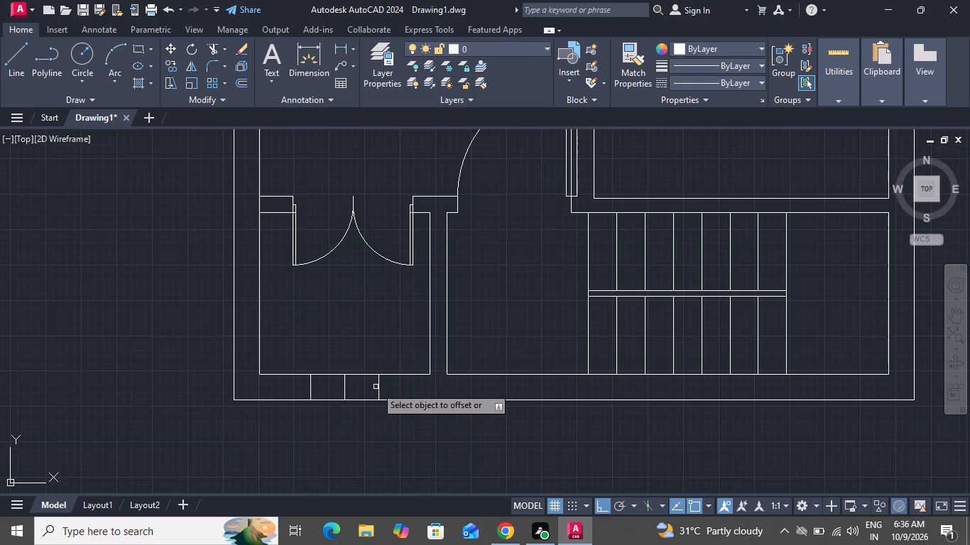
{"action": "left_click", "coordinate": [358, 379]}
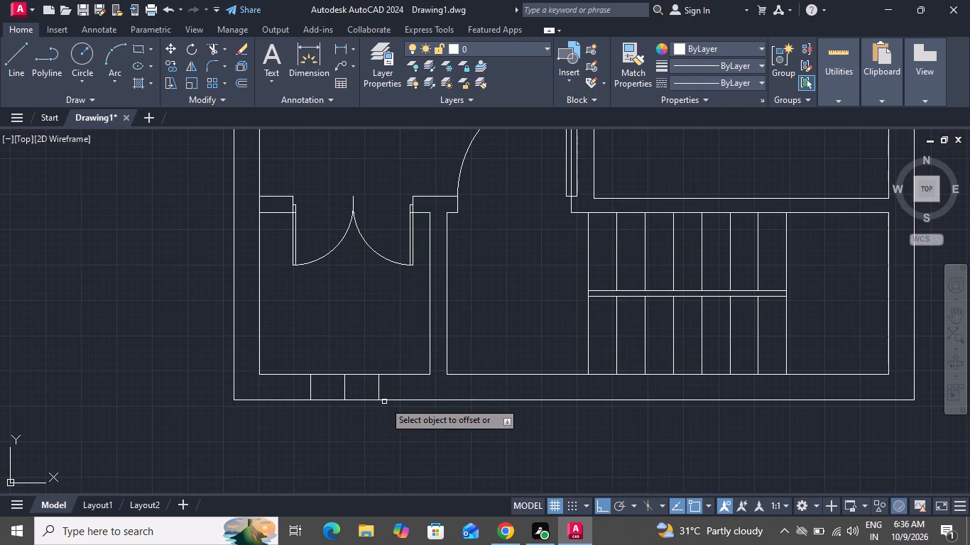
{"action": "scroll", "coordinate": [381, 387], "scroll_direction": "down", "scroll_amount": 1}
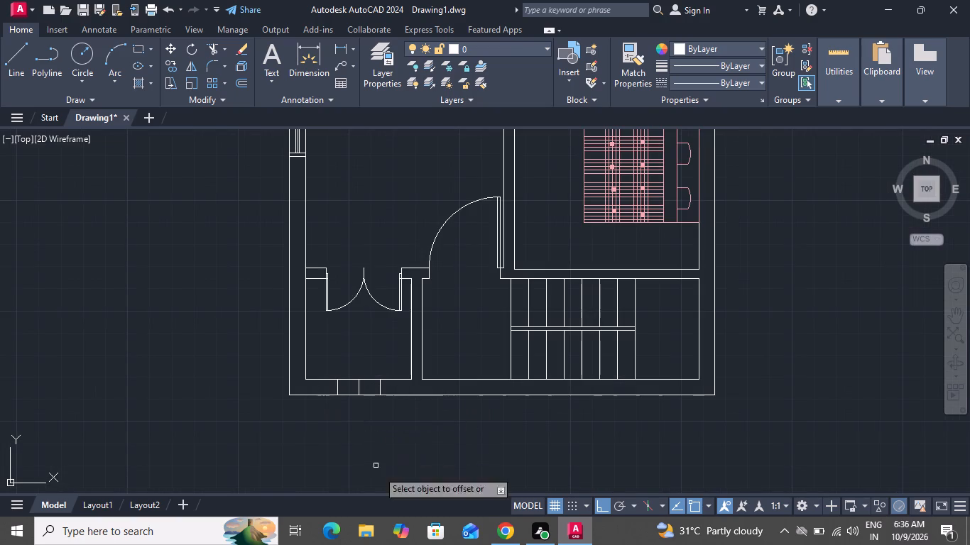
{"action": "scroll", "coordinate": [425, 410], "scroll_direction": "up", "scroll_amount": 2}
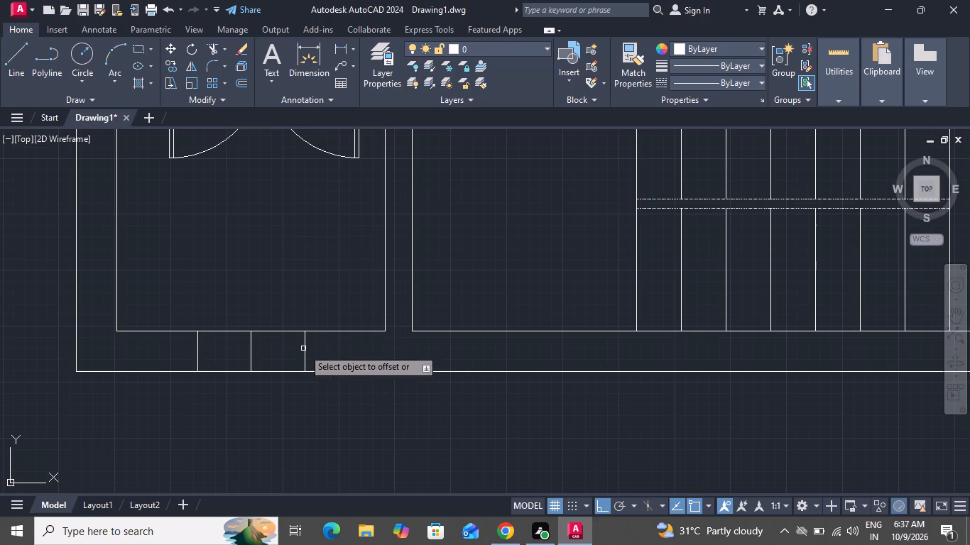
{"action": "left_click", "coordinate": [306, 350]}
{"action": "left_click", "coordinate": [313, 350]}
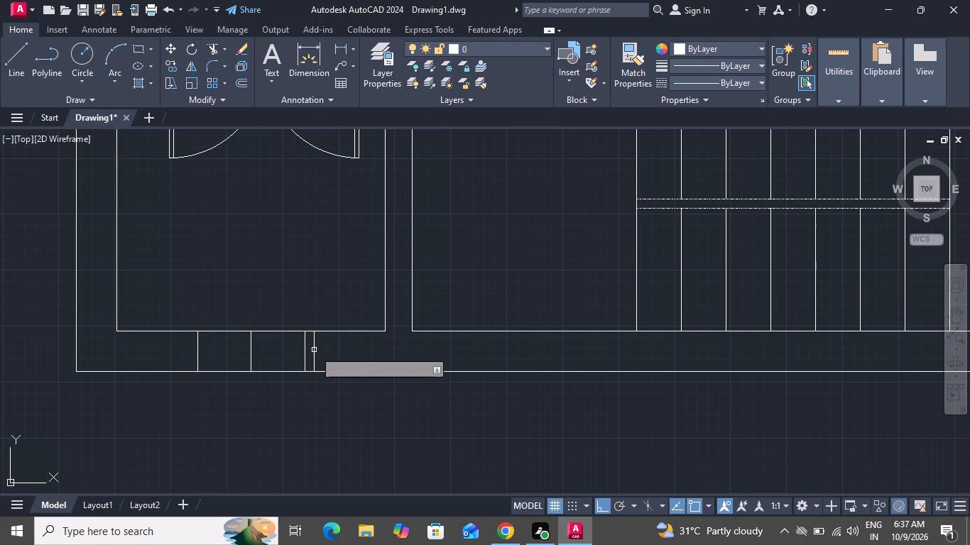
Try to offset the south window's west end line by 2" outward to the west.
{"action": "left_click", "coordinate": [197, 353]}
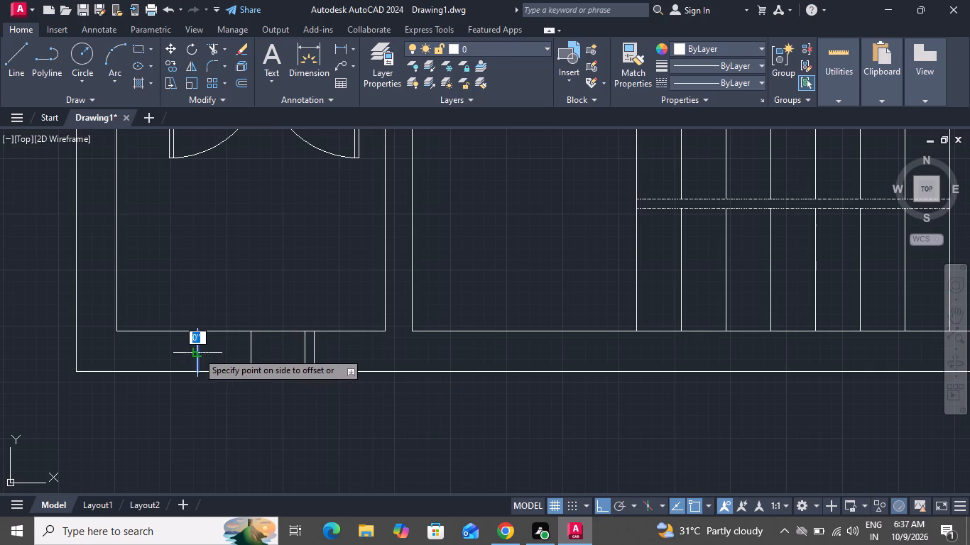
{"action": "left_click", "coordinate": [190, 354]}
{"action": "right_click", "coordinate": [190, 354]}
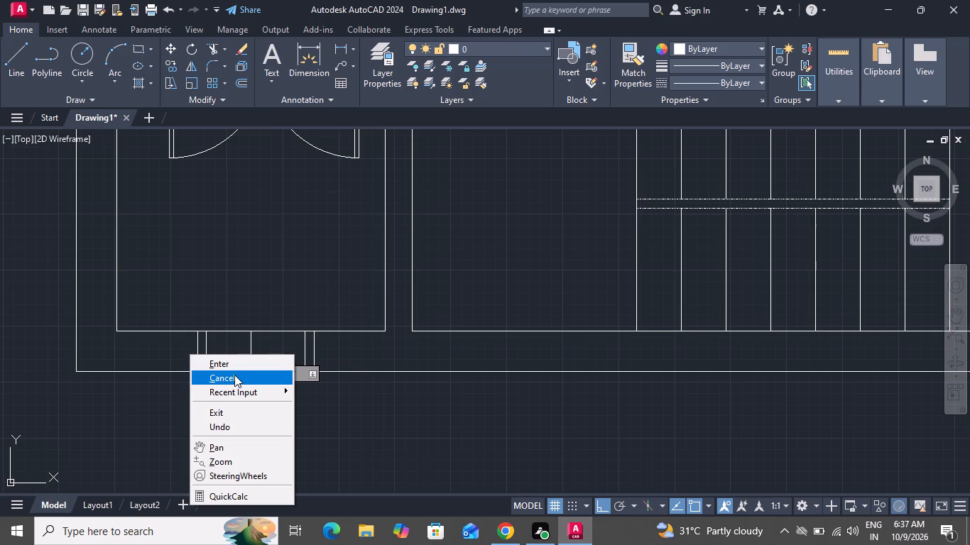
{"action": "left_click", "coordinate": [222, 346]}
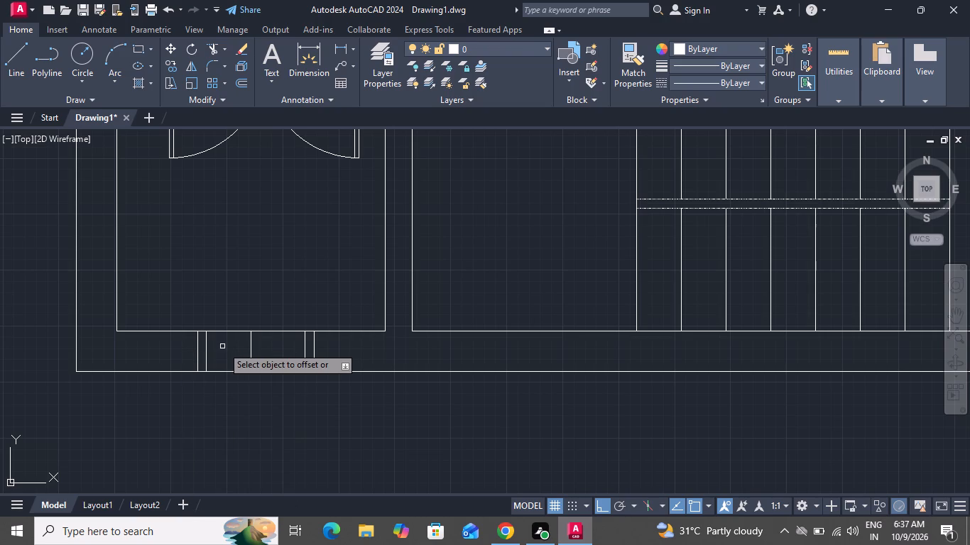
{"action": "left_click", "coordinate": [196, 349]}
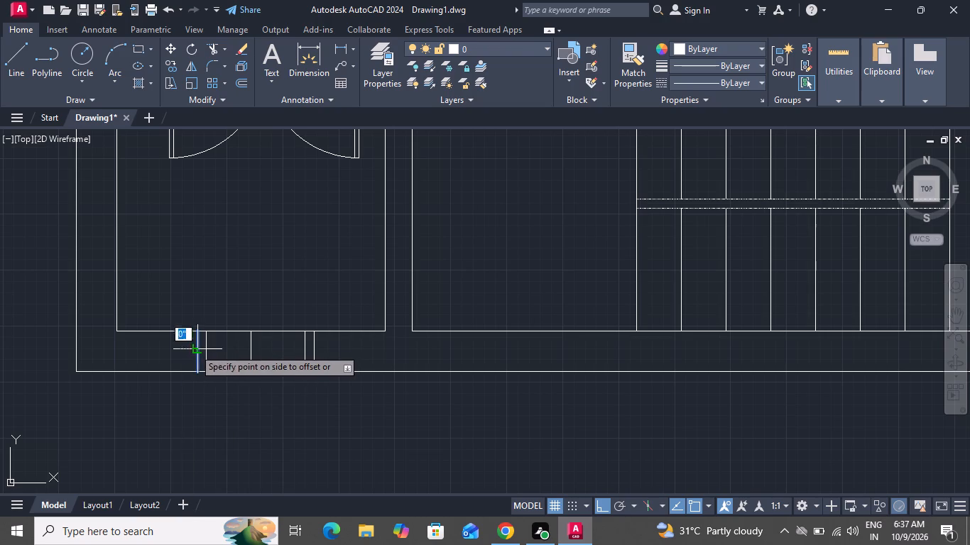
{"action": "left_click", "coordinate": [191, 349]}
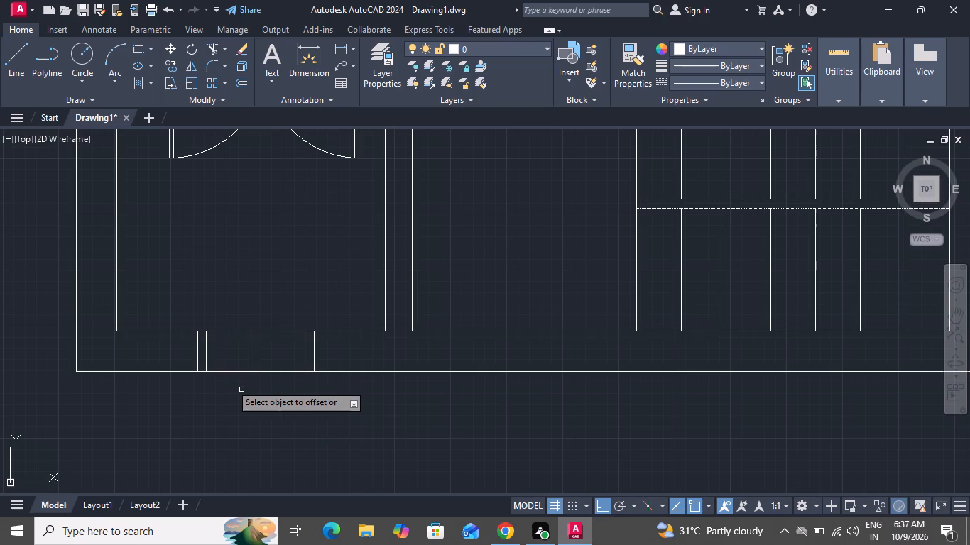
Offset the south window's west end line by 2" outward to the west.
{"action": "left_click_drag", "start_coordinate": [197, 353], "coordinate": [186, 355]}
{"action": "left_click", "coordinate": [161, 362]}
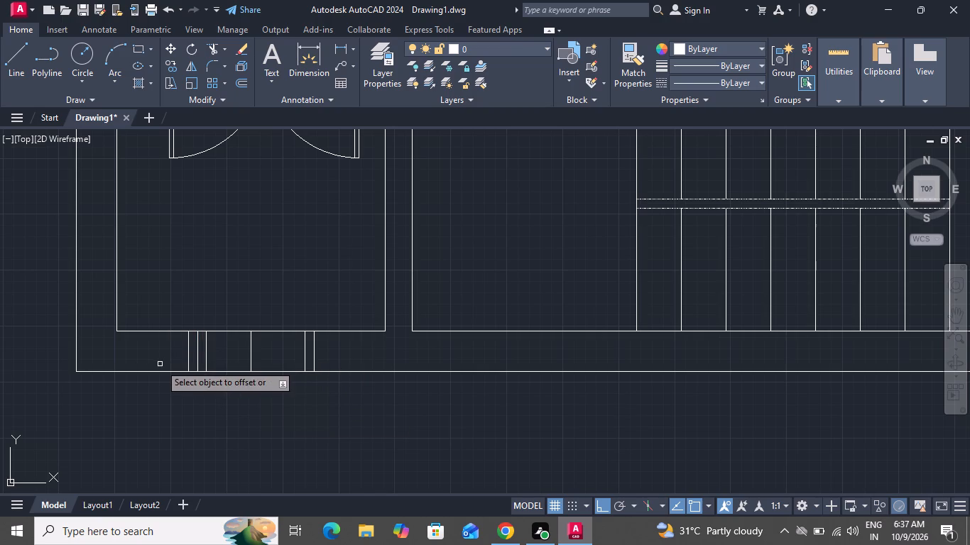
{"action": "right_click", "coordinate": [160, 364]}
{"action": "left_click", "coordinate": [192, 382]}
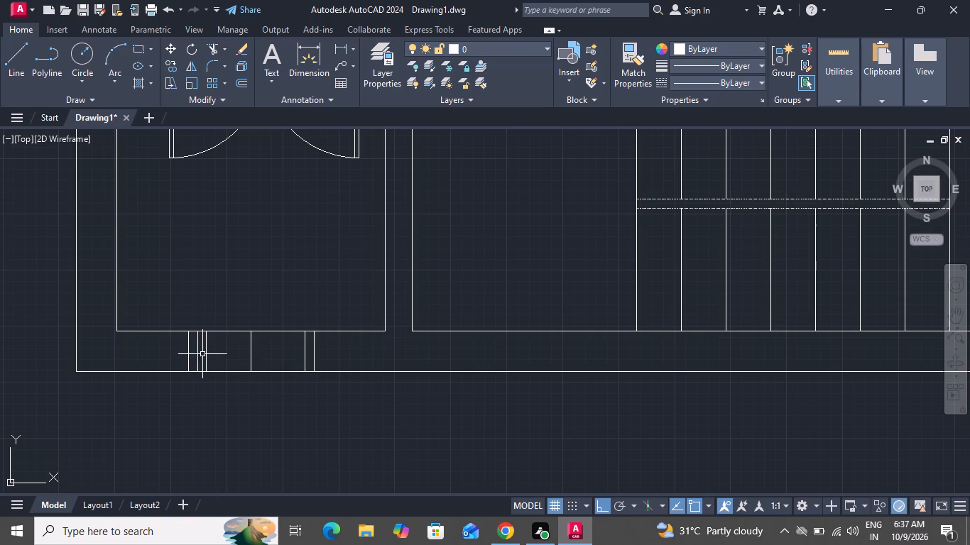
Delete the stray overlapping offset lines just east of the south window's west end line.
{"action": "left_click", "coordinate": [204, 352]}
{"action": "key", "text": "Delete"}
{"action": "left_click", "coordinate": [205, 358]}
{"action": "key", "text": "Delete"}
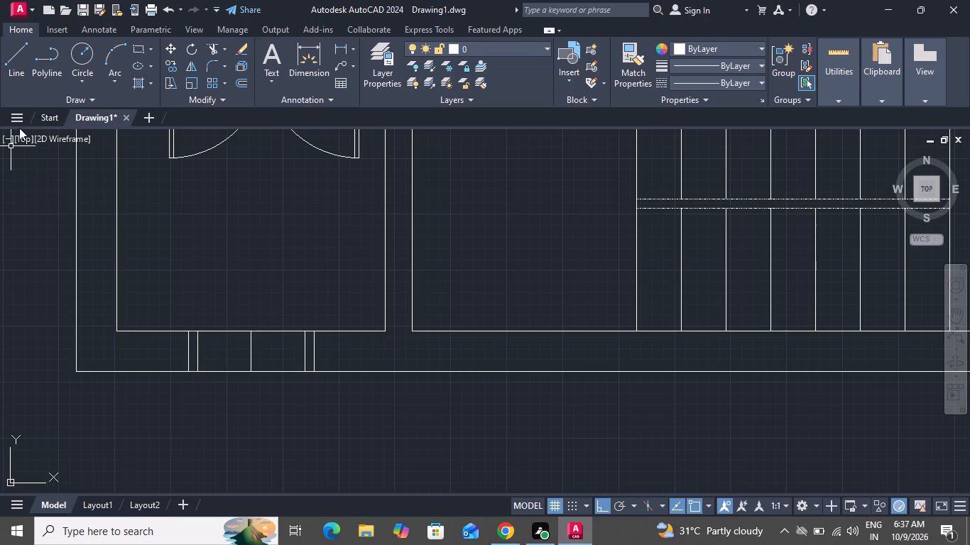
Draw a horizontal line along the south wall's centre between the midpoints of the window's two inner end lines.
{"action": "left_click", "coordinate": [27, 57]}
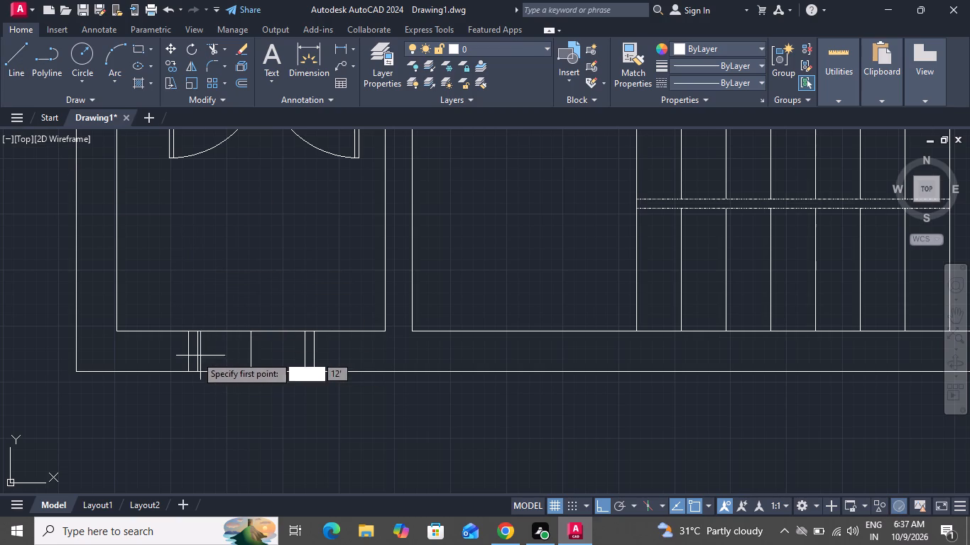
{"action": "left_click", "coordinate": [195, 356]}
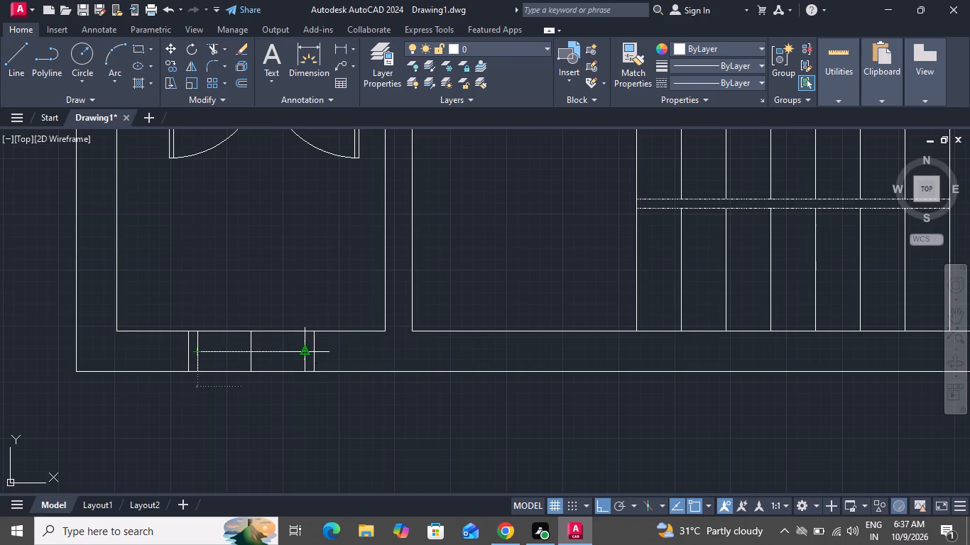
{"action": "left_click", "coordinate": [304, 349]}
{"action": "right_click", "coordinate": [311, 354]}
{"action": "left_click", "coordinate": [391, 379]}
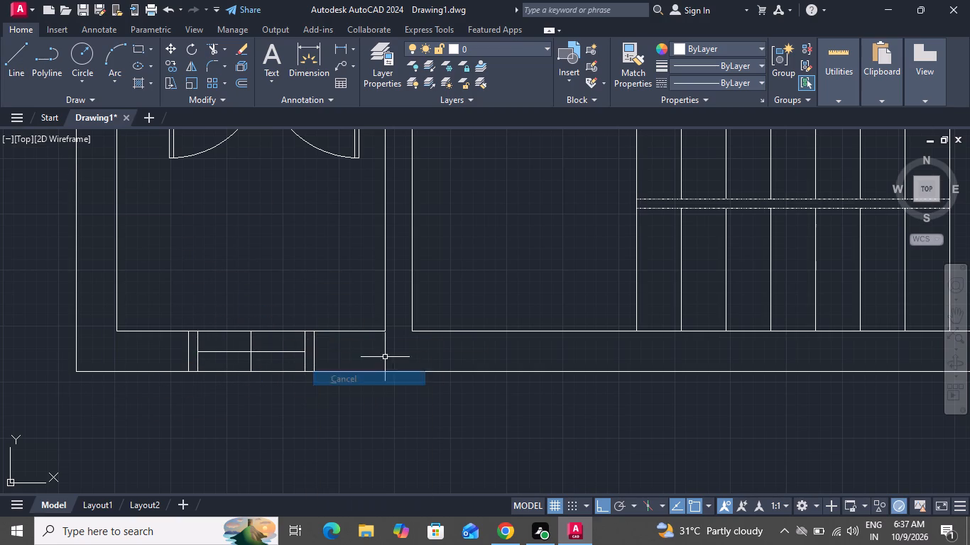
Offset the south window's horizontal centre line by 1" to both its south and north sides.
{"action": "type", "text": "o"}
{"action": "key", "text": "space"}
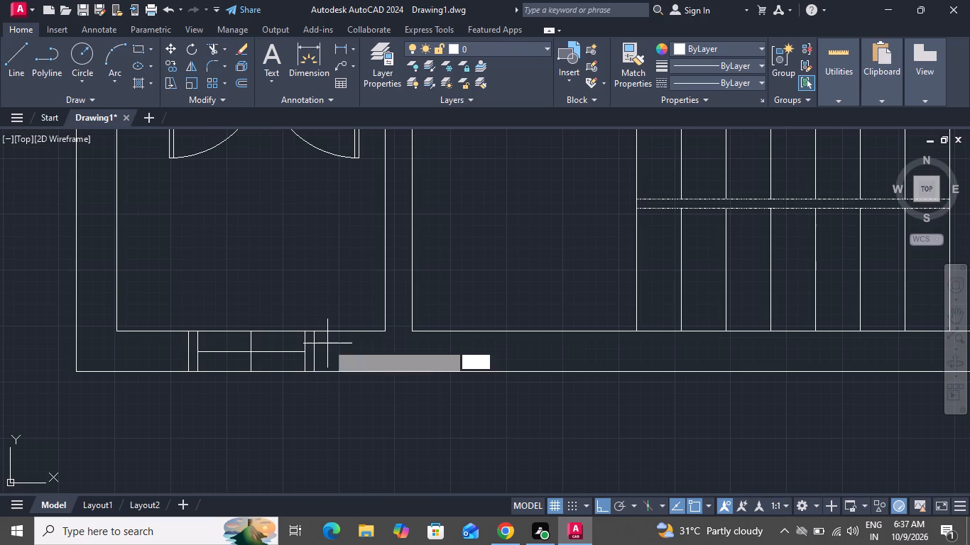
{"action": "key", "text": "1"}
{"action": "key", "text": "shift+quotedbl"}
{"action": "key", "text": "Return"}
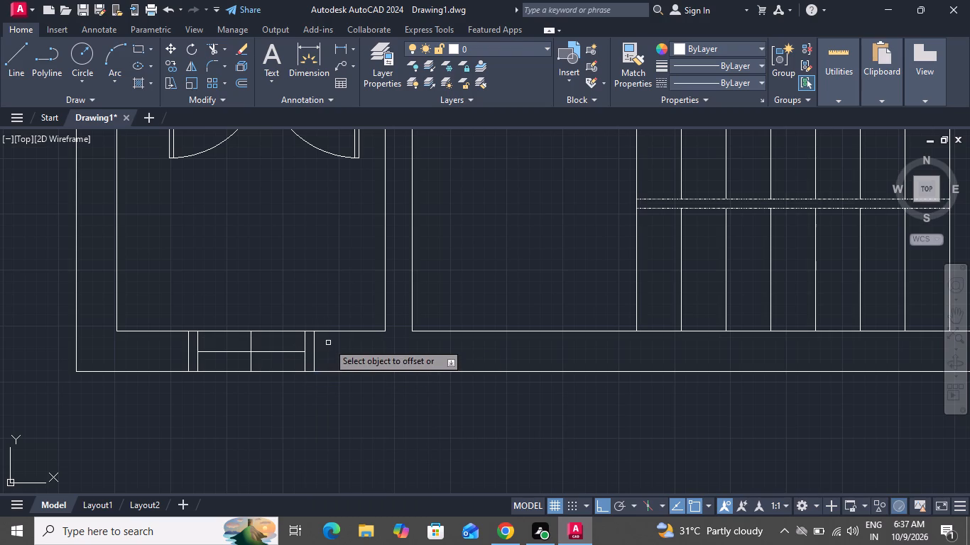
{"action": "left_click", "coordinate": [278, 353]}
{"action": "left_click", "coordinate": [294, 376]}
{"action": "scroll", "coordinate": [251, 346], "scroll_direction": "up", "scroll_amount": 2}
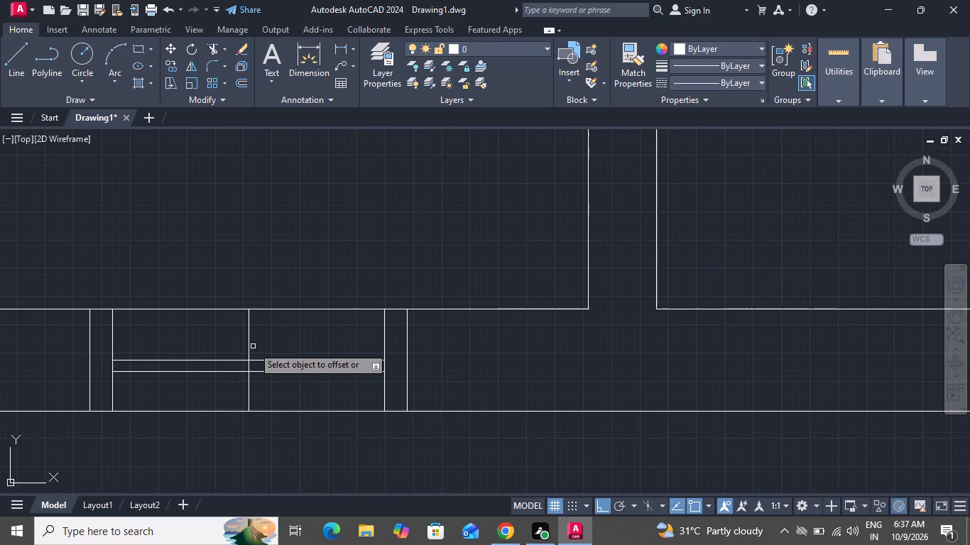
{"action": "scroll", "coordinate": [278, 359], "scroll_direction": "up", "scroll_amount": 1}
{"action": "scroll", "coordinate": [278, 359], "scroll_direction": "down", "scroll_amount": 1}
{"action": "left_click", "coordinate": [278, 359]}
{"action": "left_click", "coordinate": [271, 339]}
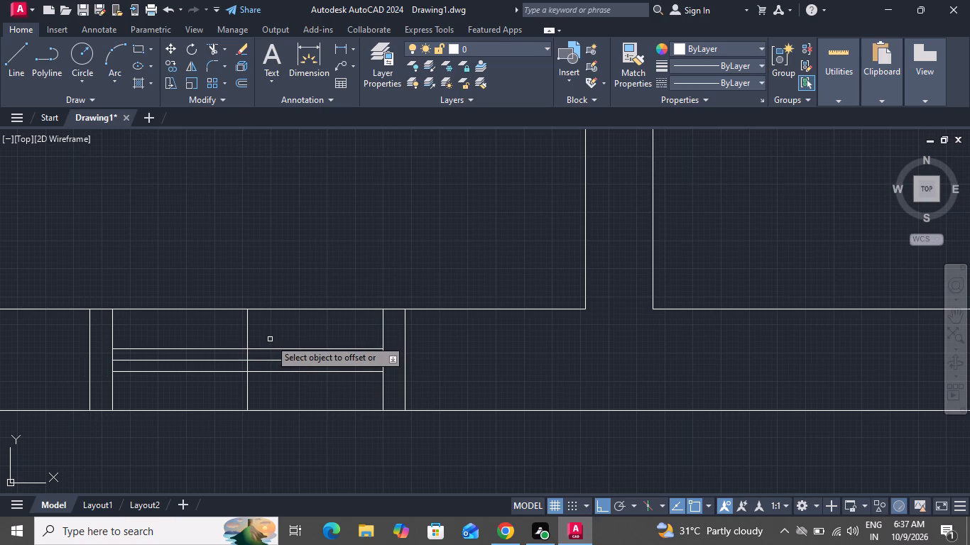
{"action": "right_click", "coordinate": [270, 339]}
{"action": "left_click", "coordinate": [294, 361]}
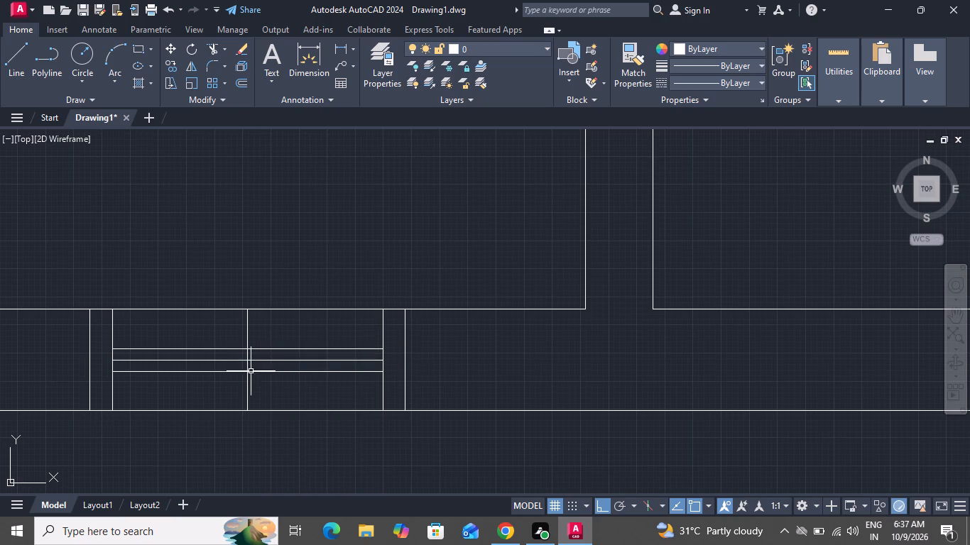
Delete the south window's original horizontal centre line and the vertical line crossing it at mid-width.
{"action": "scroll", "coordinate": [255, 367], "scroll_direction": "up", "scroll_amount": 1}
{"action": "scroll", "coordinate": [255, 367], "scroll_direction": "down", "scroll_amount": 1}
{"action": "scroll", "coordinate": [258, 359], "scroll_direction": "up", "scroll_amount": 3}
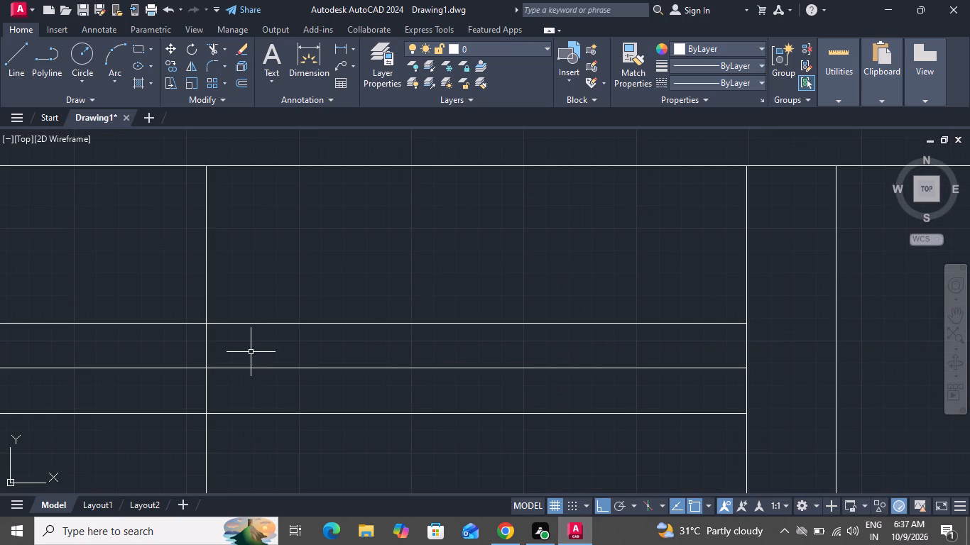
{"action": "left_click", "coordinate": [251, 353]}
{"action": "left_click", "coordinate": [169, 387]}
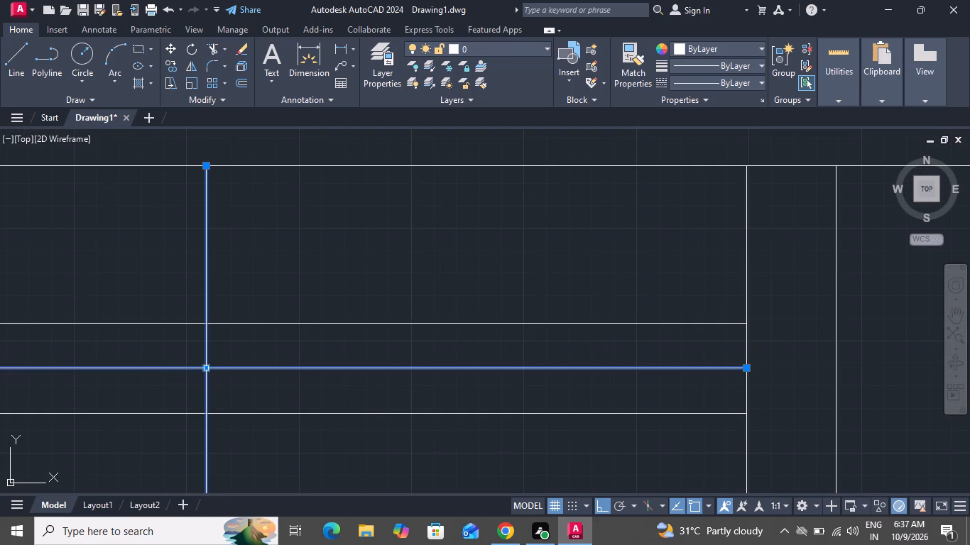
{"action": "key", "text": "Delete"}
Draw a 9" vertical line across the south wall below the staircase, from the inner face to the outer face.
{"action": "scroll", "coordinate": [135, 415], "scroll_direction": "down", "scroll_amount": 1}
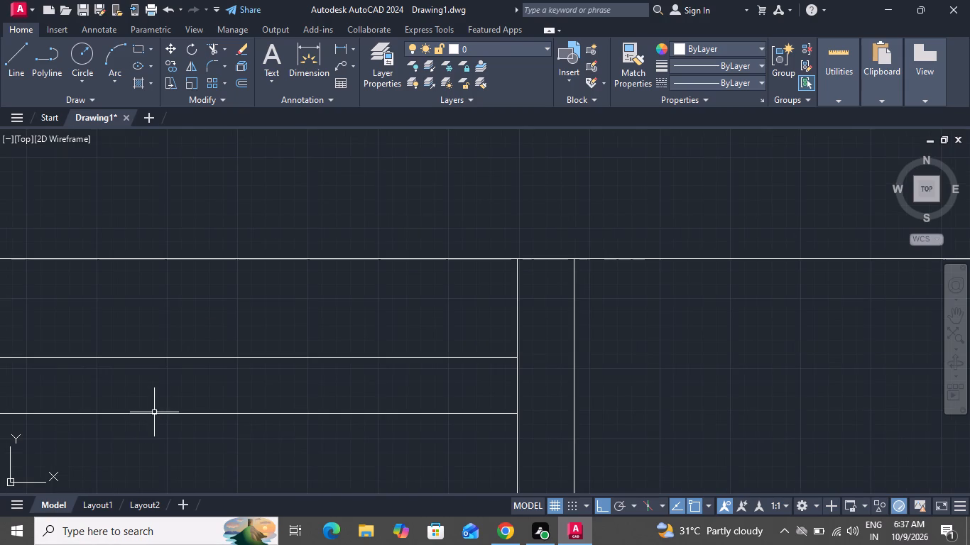
{"action": "scroll", "coordinate": [217, 321], "scroll_direction": "up", "scroll_amount": 1}
{"action": "scroll", "coordinate": [234, 321], "scroll_direction": "down", "scroll_amount": 1}
{"action": "scroll", "coordinate": [273, 309], "scroll_direction": "up", "scroll_amount": 1}
{"action": "scroll", "coordinate": [316, 309], "scroll_direction": "down", "scroll_amount": 1}
{"action": "scroll", "coordinate": [317, 309], "scroll_direction": "up", "scroll_amount": 1}
{"action": "scroll", "coordinate": [315, 305], "scroll_direction": "down", "scroll_amount": 3}
{"action": "scroll", "coordinate": [309, 306], "scroll_direction": "up", "scroll_amount": 1}
{"action": "scroll", "coordinate": [309, 306], "scroll_direction": "down", "scroll_amount": 2}
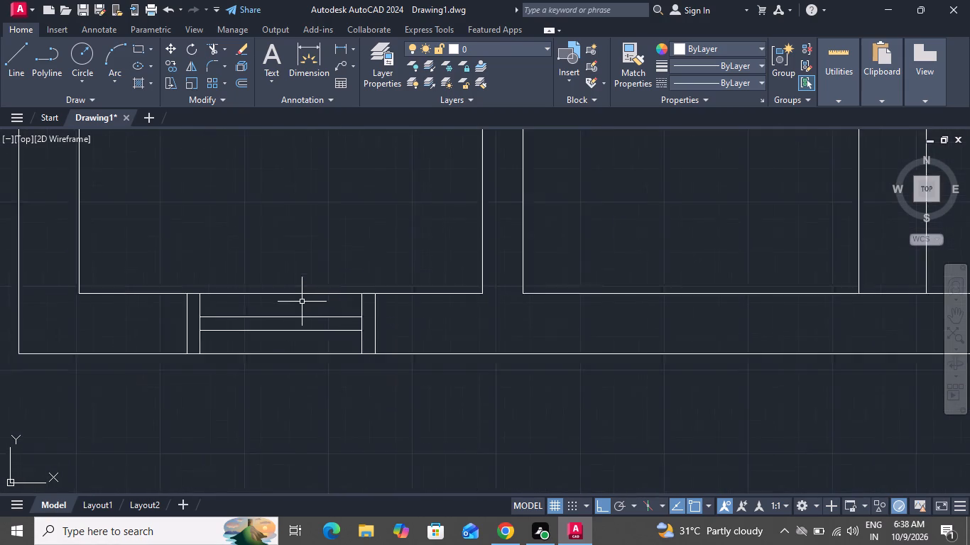
{"action": "scroll", "coordinate": [301, 302], "scroll_direction": "down", "scroll_amount": 2}
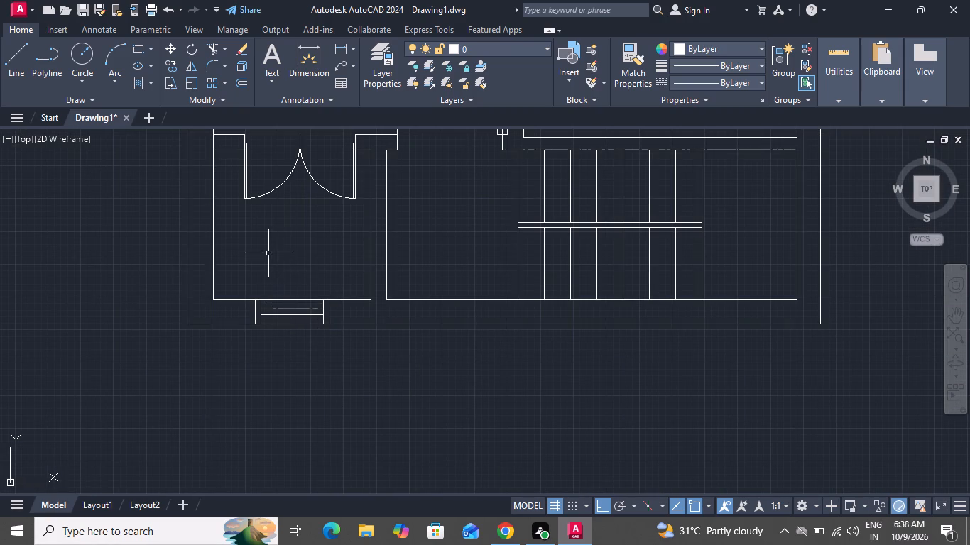
{"action": "left_click", "coordinate": [18, 60]}
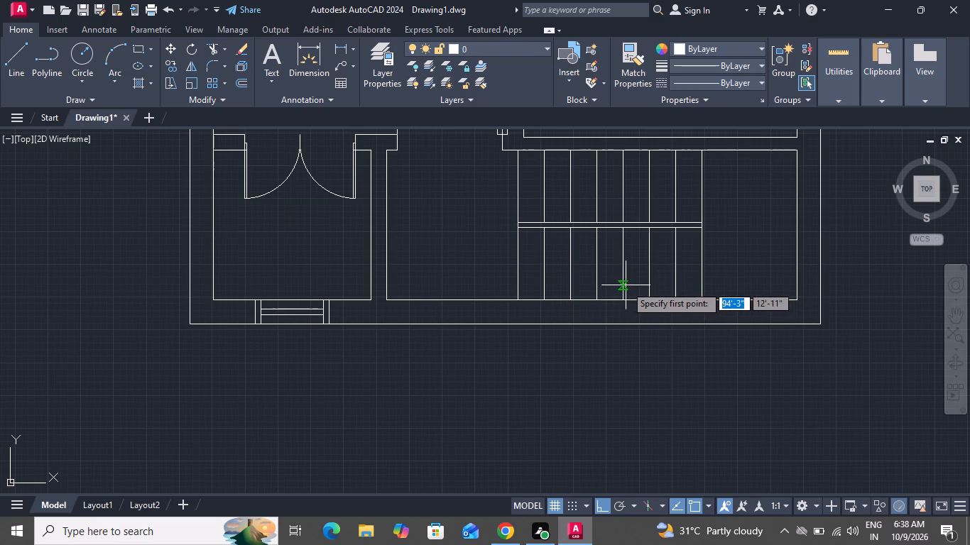
{"action": "scroll", "coordinate": [621, 297], "scroll_direction": "up", "scroll_amount": 2}
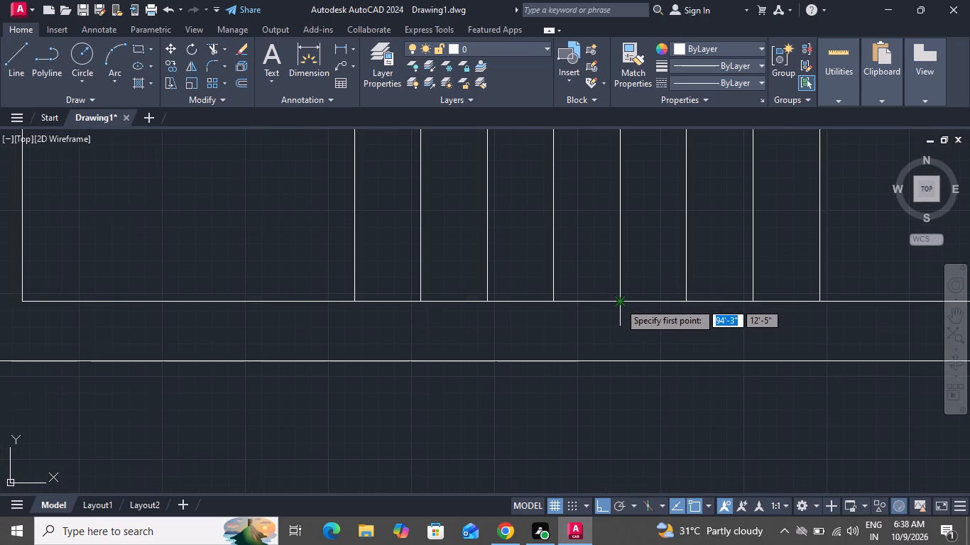
{"action": "scroll", "coordinate": [587, 312], "scroll_direction": "down", "scroll_amount": 2}
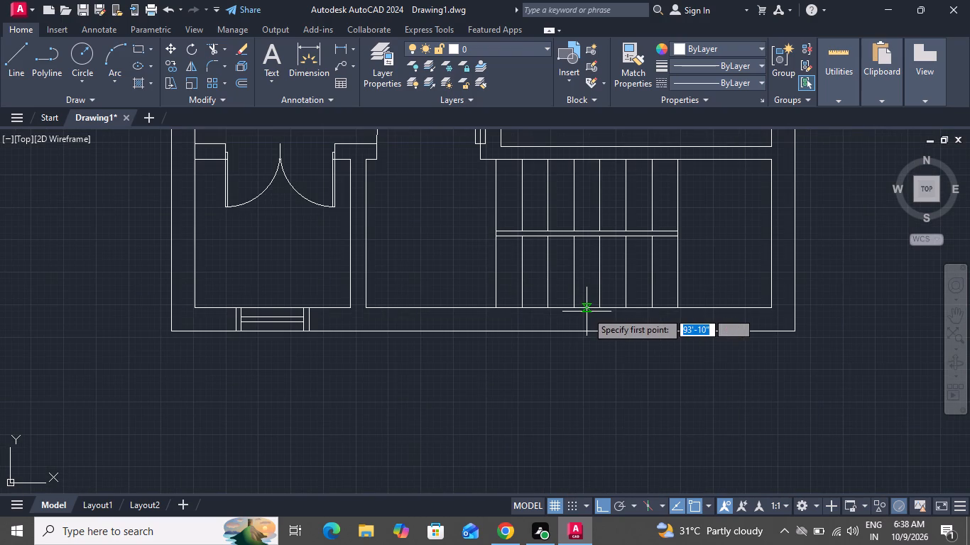
{"action": "scroll", "coordinate": [583, 343], "scroll_direction": "down", "scroll_amount": 2}
{"action": "scroll", "coordinate": [597, 314], "scroll_direction": "up", "scroll_amount": 1}
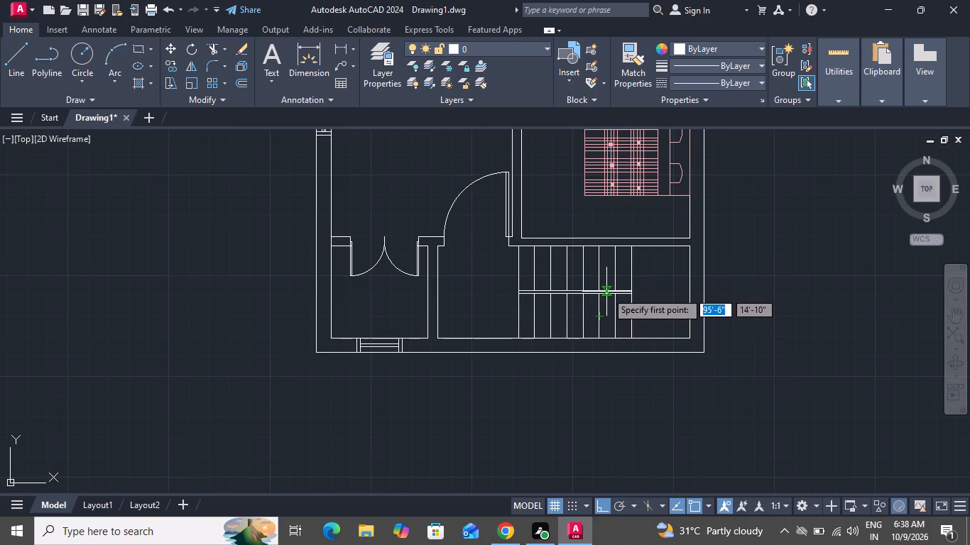
{"action": "scroll", "coordinate": [588, 365], "scroll_direction": "up", "scroll_amount": 2}
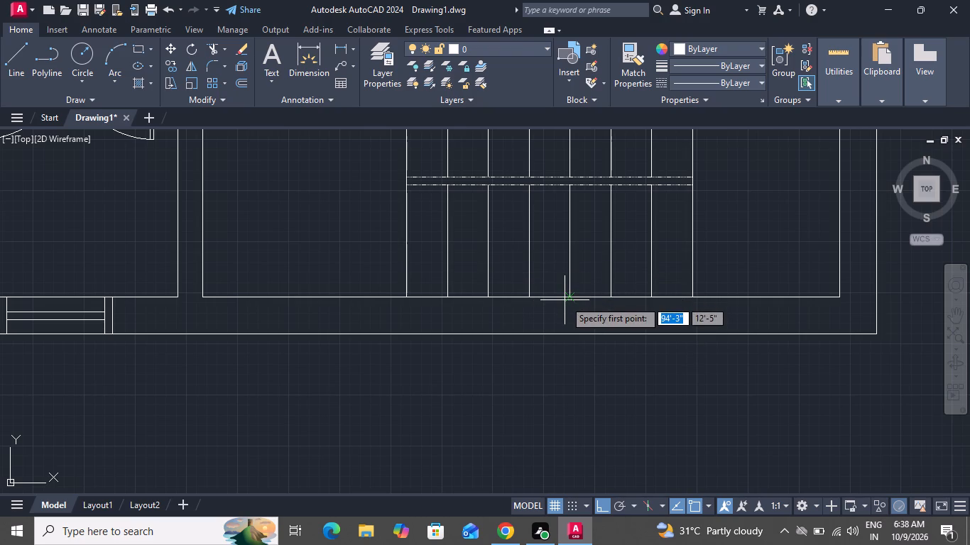
{"action": "left_click", "coordinate": [560, 298]}
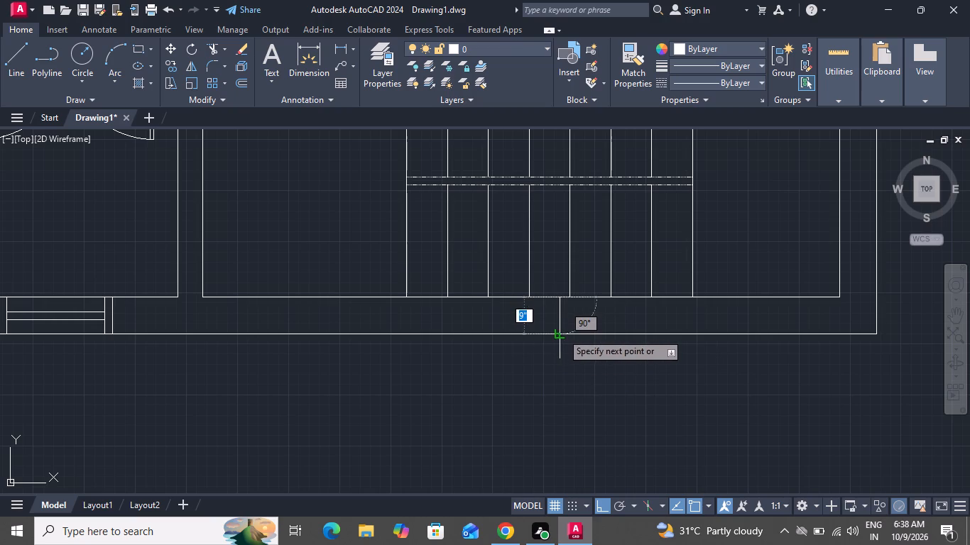
{"action": "left_click", "coordinate": [562, 333]}
{"action": "right_click", "coordinate": [565, 326]}
{"action": "left_click", "coordinate": [593, 344]}
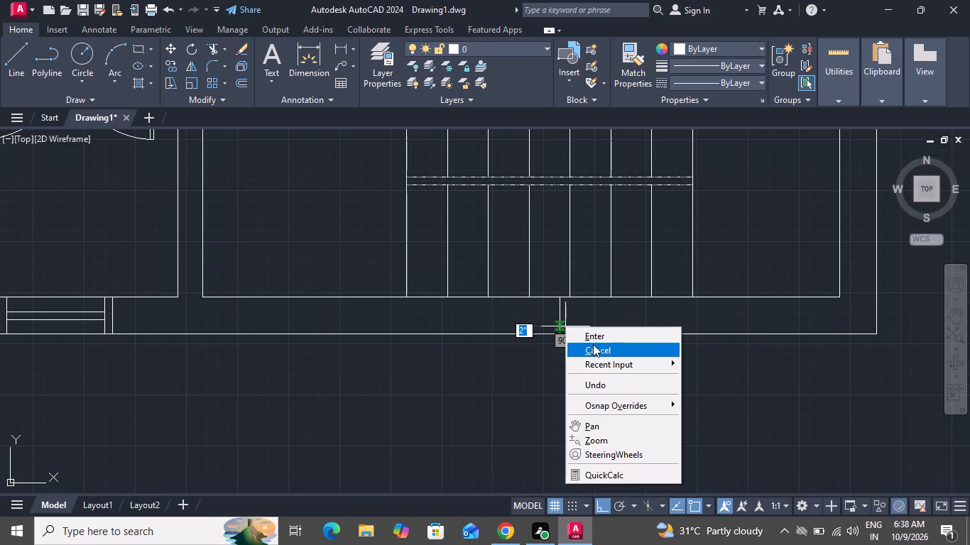
Offset the vertical line in the south wall below the staircase by 2' to the east.
{"action": "key", "text": "o"}
{"action": "key", "text": "space"}
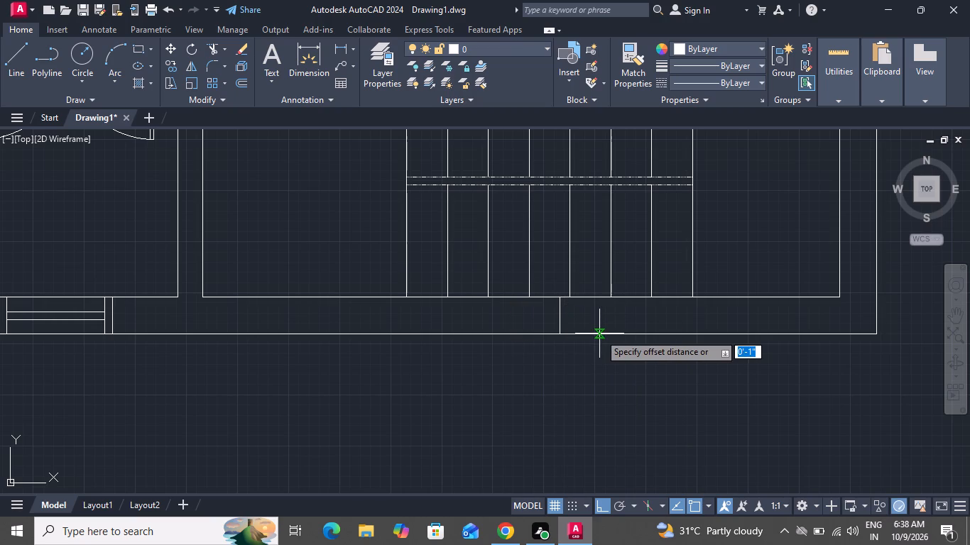
{"action": "key", "text": "2"}
{"action": "key", "text": "apostrophe"}
{"action": "key", "text": "Return"}
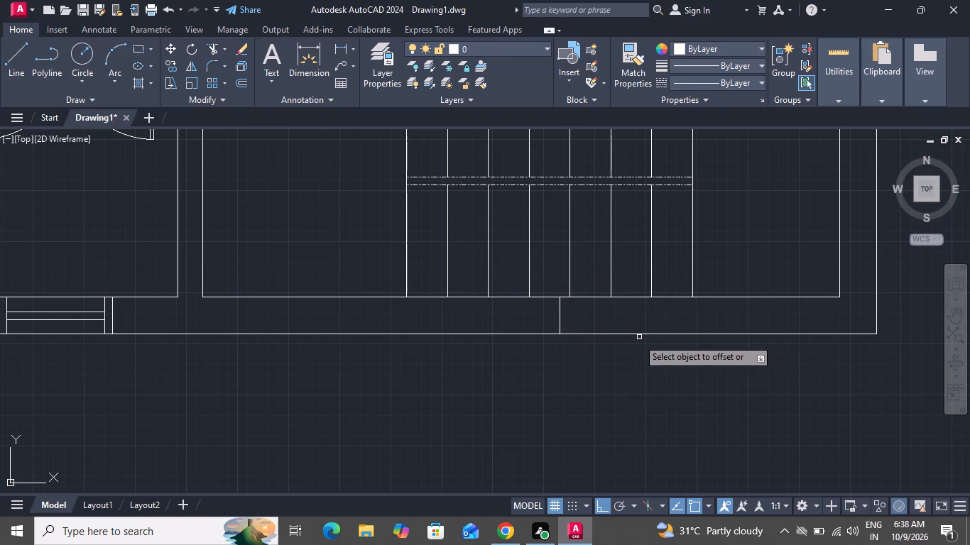
{"action": "scroll", "coordinate": [555, 322], "scroll_direction": "up", "scroll_amount": 2}
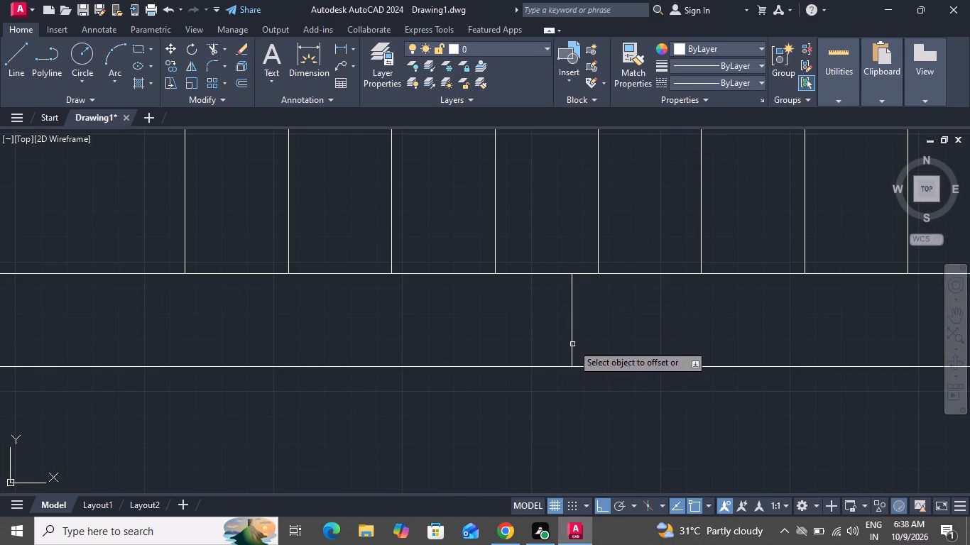
{"action": "left_click_drag", "start_coordinate": [570, 344], "coordinate": [623, 343]}
{"action": "left_click", "coordinate": [730, 332]}
{"action": "scroll", "coordinate": [572, 382], "scroll_direction": "down", "scroll_amount": 2}
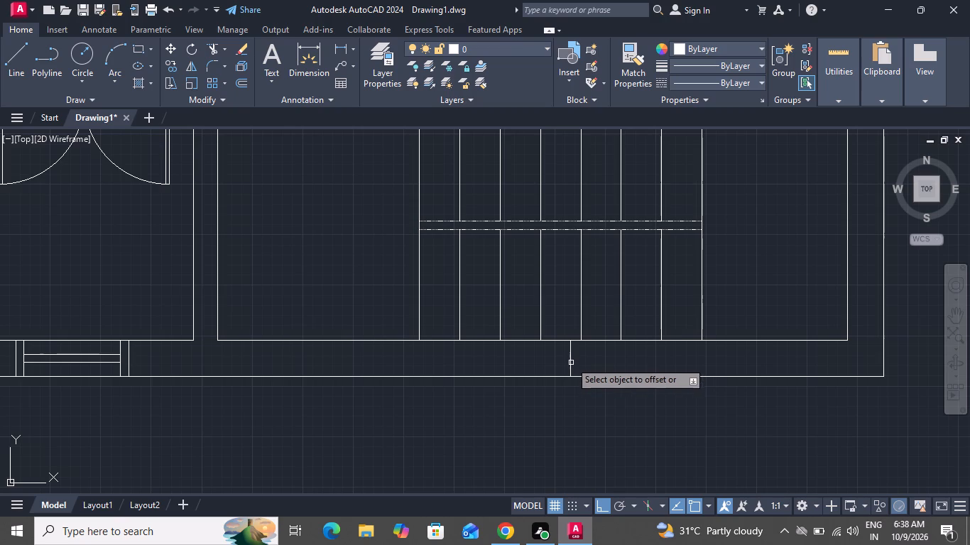
{"action": "left_click_drag", "start_coordinate": [566, 351], "coordinate": [585, 360]}
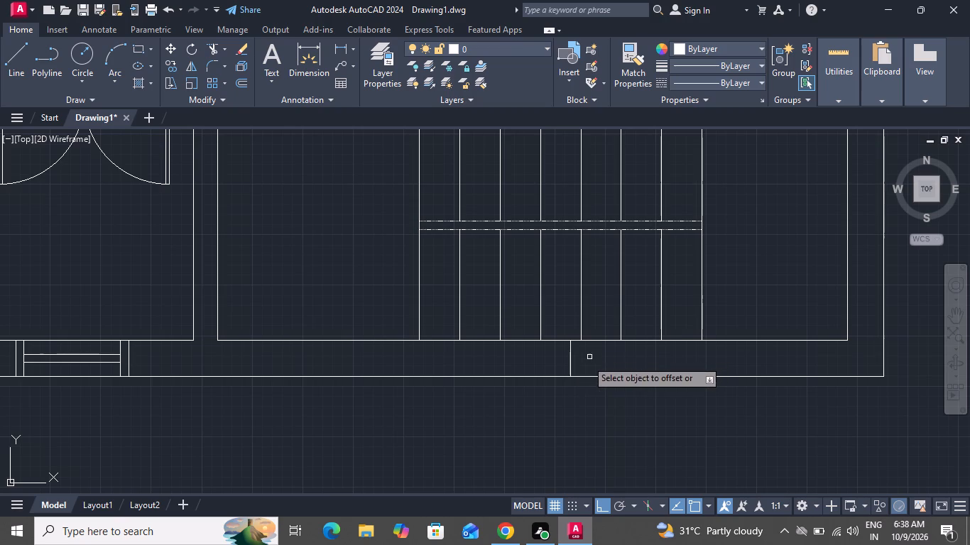
{"action": "left_click_drag", "start_coordinate": [565, 363], "coordinate": [580, 364]}
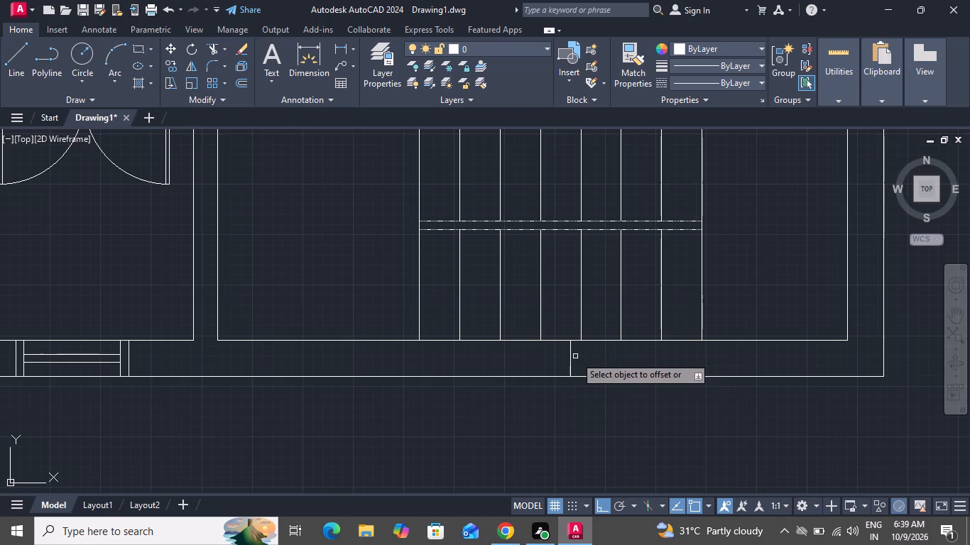
{"action": "scroll", "coordinate": [575, 356], "scroll_direction": "up", "scroll_amount": 2}
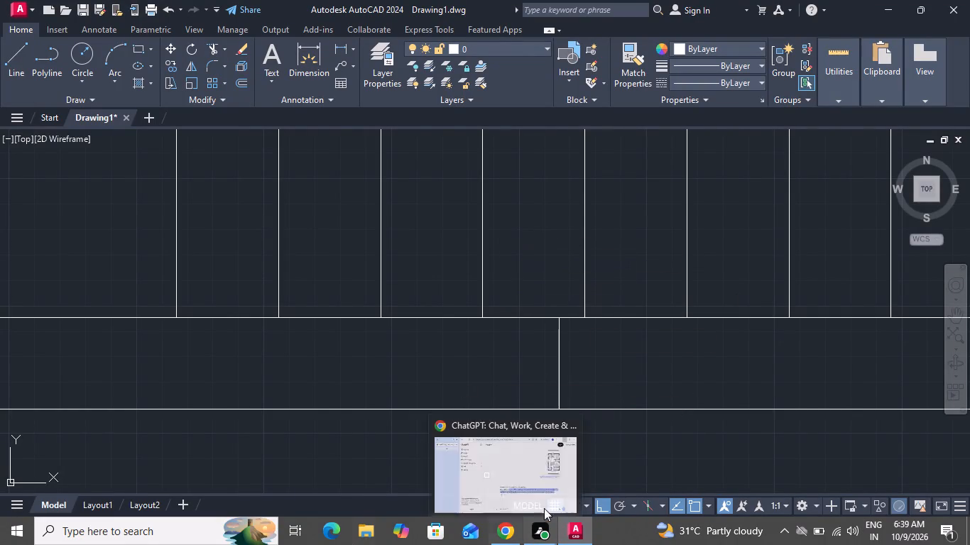
{"action": "left_click_drag", "start_coordinate": [560, 351], "coordinate": [615, 368]}
{"action": "left_click", "coordinate": [766, 406]}
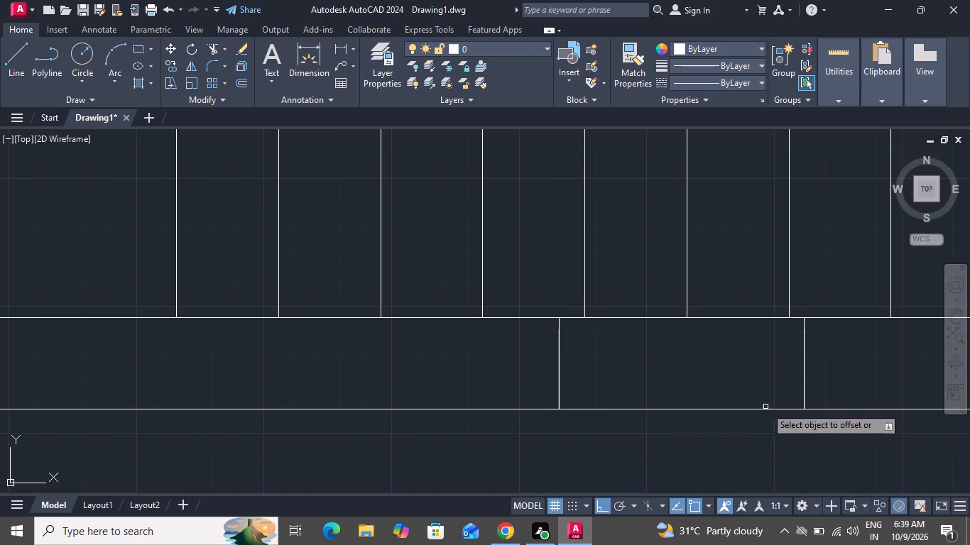
Offset the same vertical line below the staircase by 2' to the west.
{"action": "left_click", "coordinate": [562, 348]}
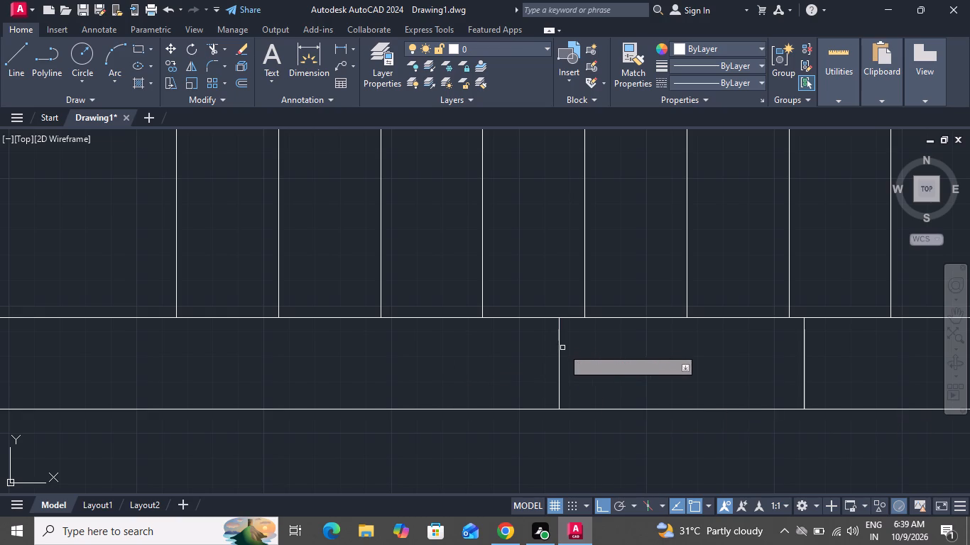
{"action": "scroll", "coordinate": [558, 347], "scroll_direction": "up", "scroll_amount": 1}
{"action": "scroll", "coordinate": [555, 344], "scroll_direction": "down", "scroll_amount": 1}
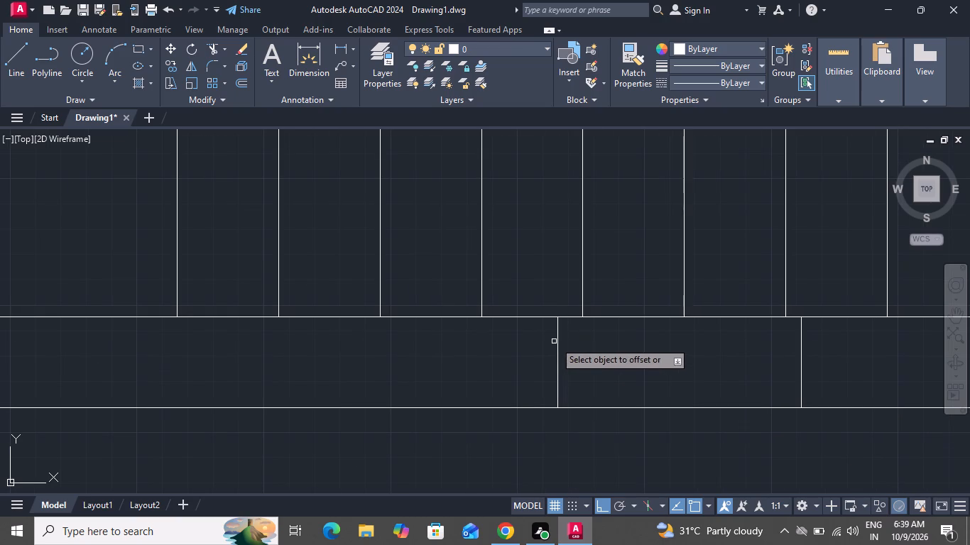
{"action": "left_click", "coordinate": [559, 343]}
{"action": "left_click", "coordinate": [538, 356]}
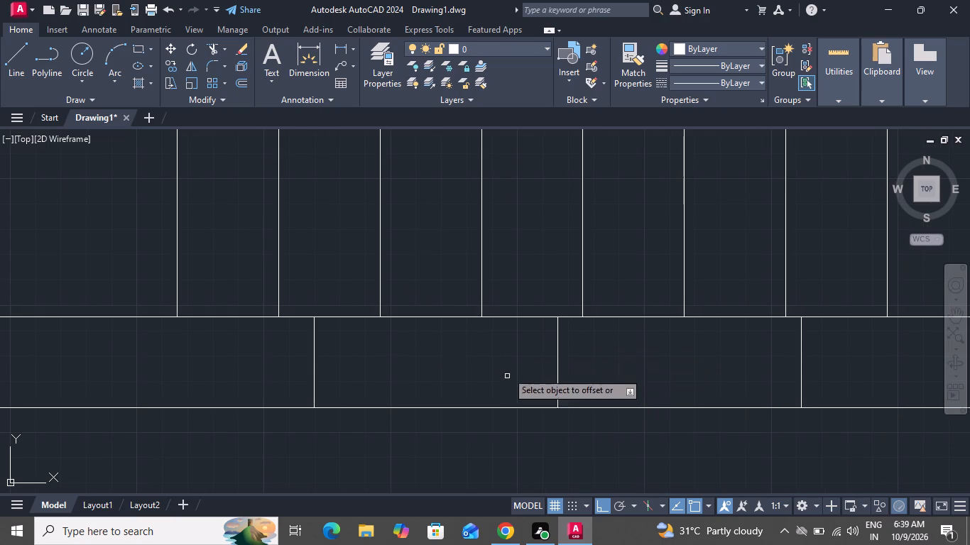
{"action": "right_click", "coordinate": [501, 356]}
{"action": "left_click", "coordinate": [521, 358]}
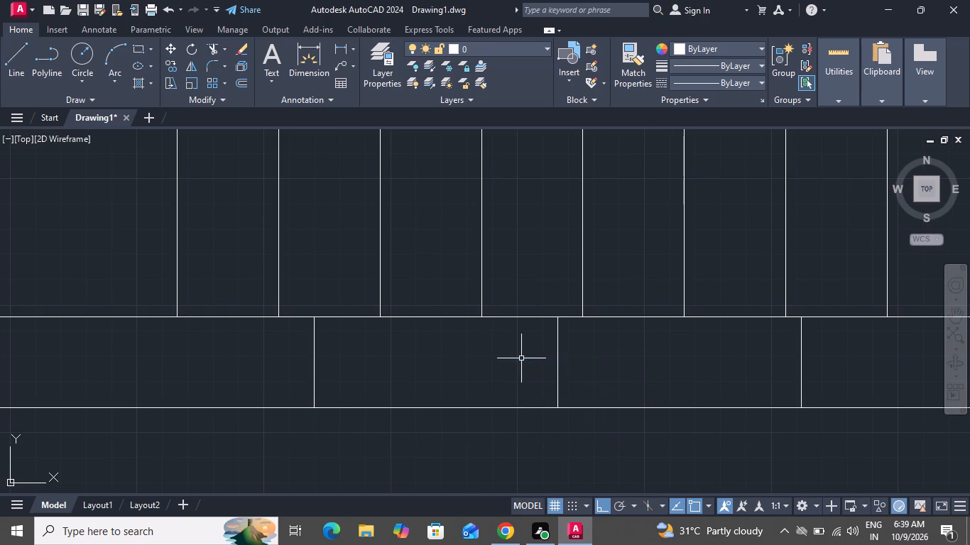
Offset the staircase window's west and east end lines by 2" outward along the south wall.
{"action": "key", "text": "o"}
{"action": "key", "text": "space"}
{"action": "key", "text": "2"}
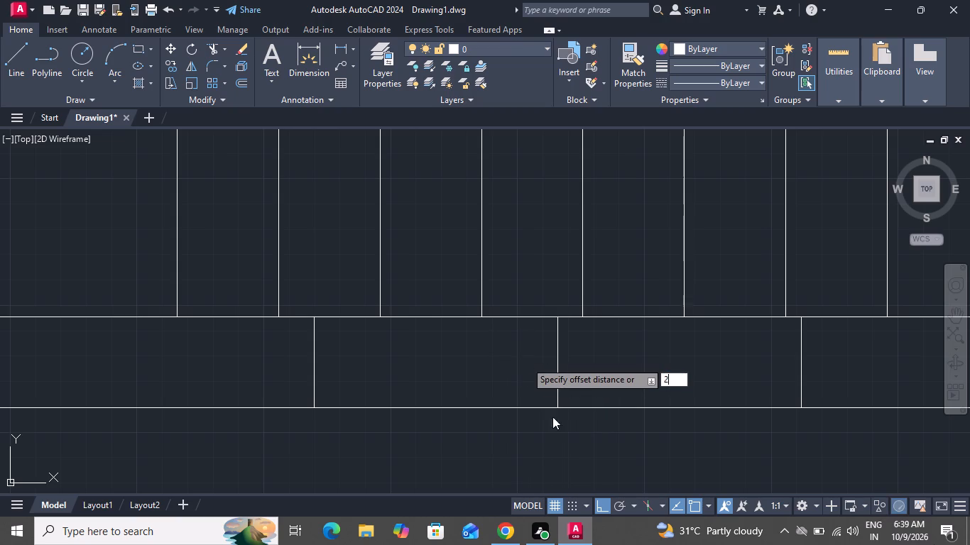
{"action": "key", "text": "shift+quotedbl"}
{"action": "key", "text": "Return"}
{"action": "scroll", "coordinate": [525, 362], "scroll_direction": "up", "scroll_amount": 1}
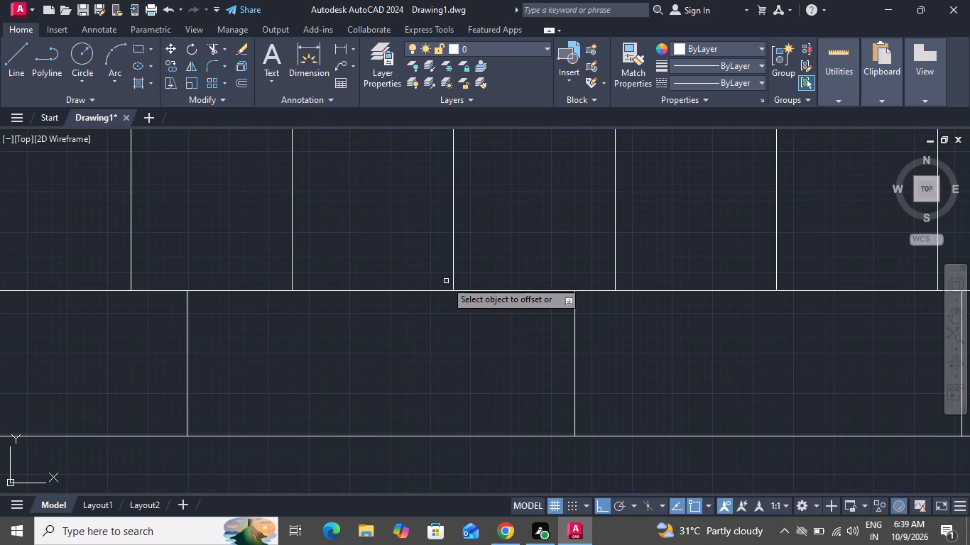
{"action": "left_click", "coordinate": [188, 357]}
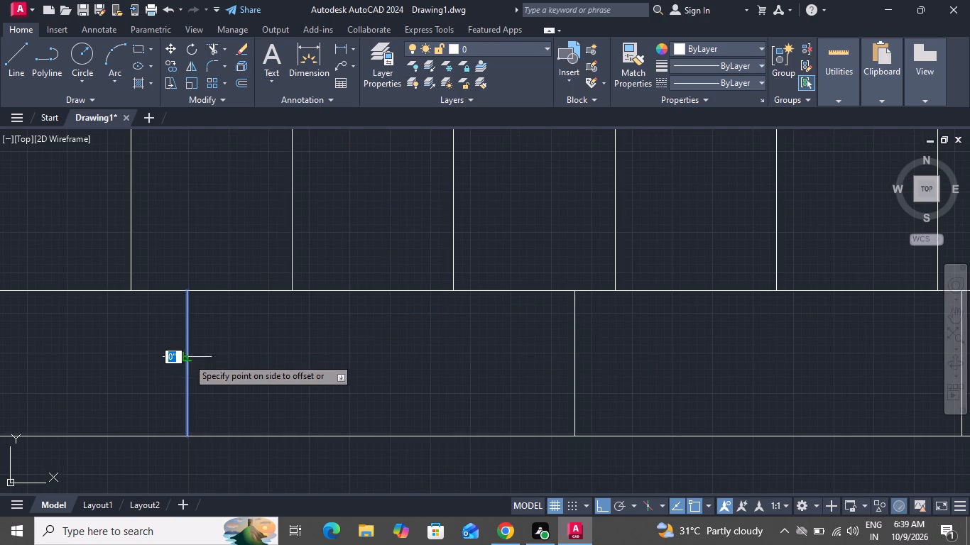
{"action": "left_click", "coordinate": [173, 361]}
{"action": "scroll", "coordinate": [623, 344], "scroll_direction": "down", "scroll_amount": 1}
{"action": "scroll", "coordinate": [608, 348], "scroll_direction": "up", "scroll_amount": 1}
{"action": "scroll", "coordinate": [606, 354], "scroll_direction": "down", "scroll_amount": 1}
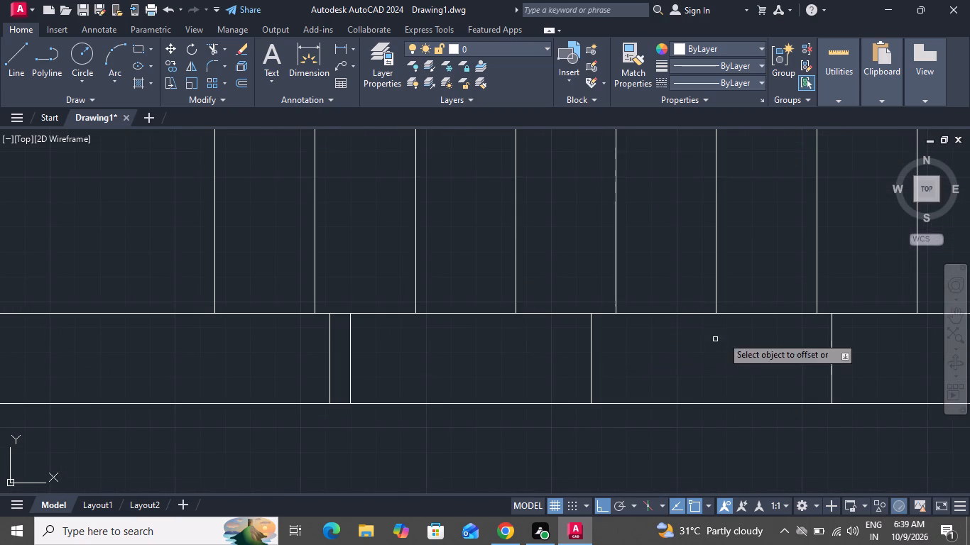
{"action": "left_click_drag", "start_coordinate": [829, 343], "coordinate": [842, 334]}
{"action": "left_click", "coordinate": [861, 321]}
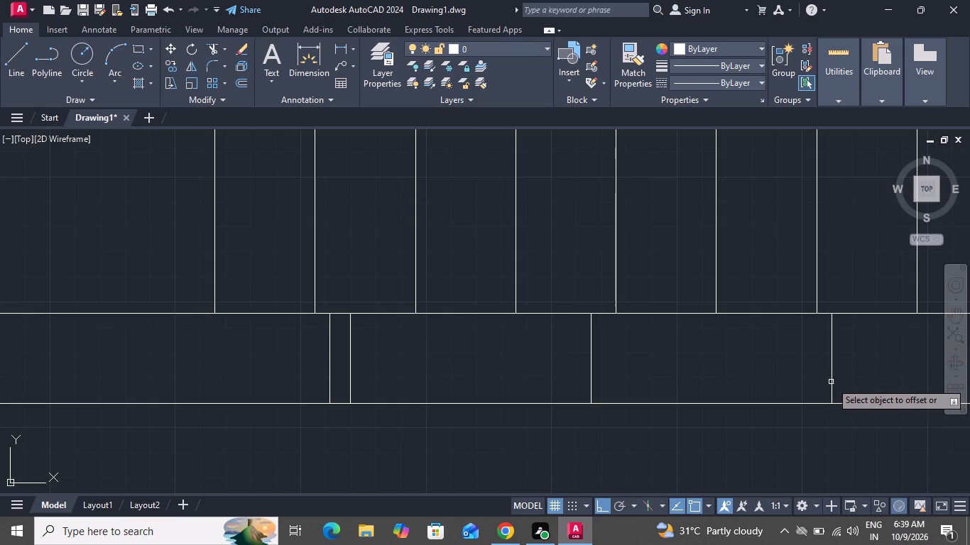
{"action": "left_click_drag", "start_coordinate": [832, 382], "coordinate": [839, 380]}
{"action": "left_click", "coordinate": [871, 360]}
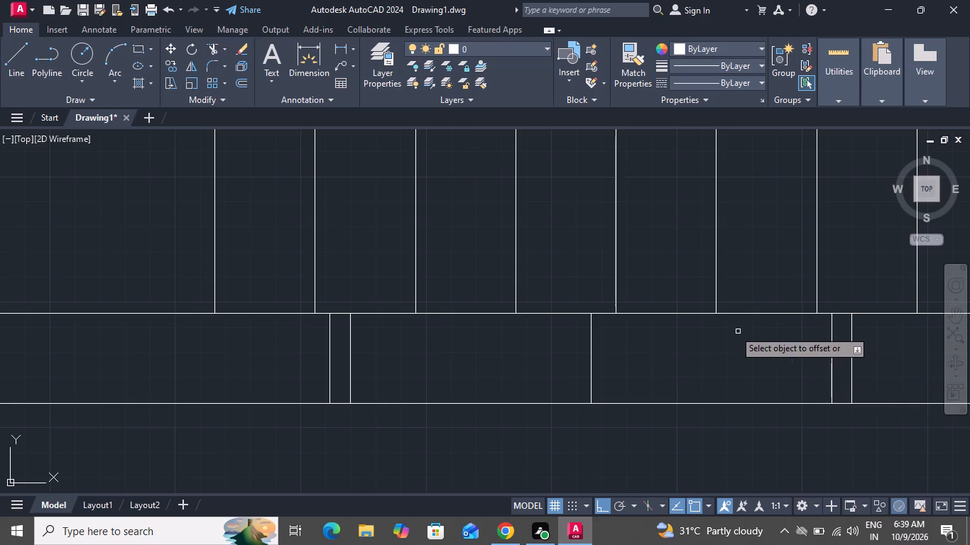
Draw a horizontal line about 4' long through mid-wall, joining the inner end lines of the staircase window in the south wall.
{"action": "scroll", "coordinate": [702, 302], "scroll_direction": "down", "scroll_amount": 2}
{"action": "scroll", "coordinate": [694, 311], "scroll_direction": "up", "scroll_amount": 1}
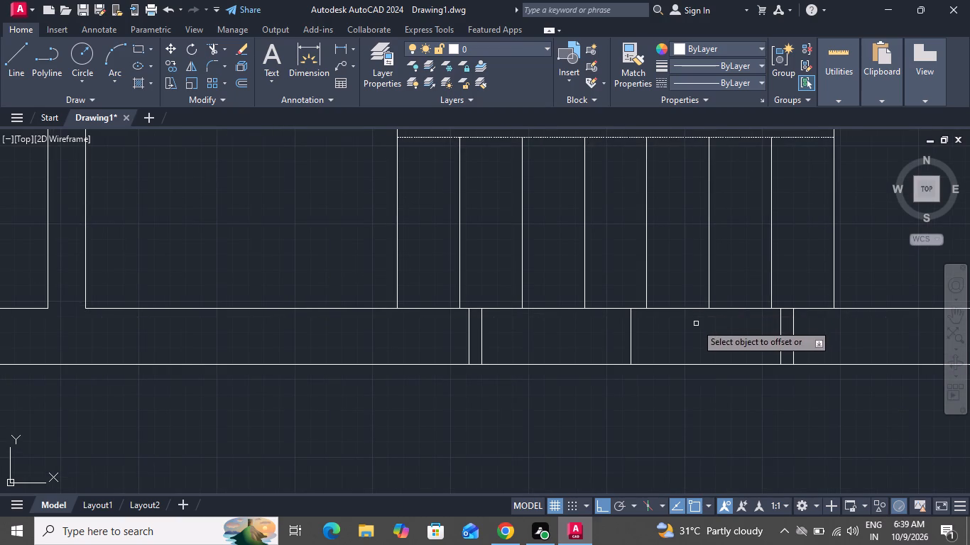
{"action": "right_click", "coordinate": [696, 324]}
{"action": "left_click", "coordinate": [699, 336]}
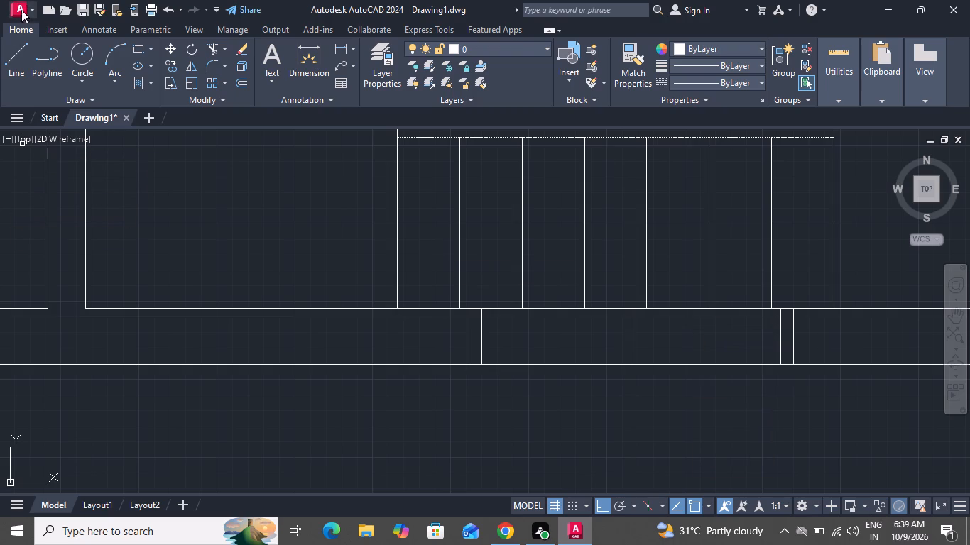
{"action": "left_click", "coordinate": [16, 42]}
{"action": "scroll", "coordinate": [535, 329], "scroll_direction": "up", "scroll_amount": 2}
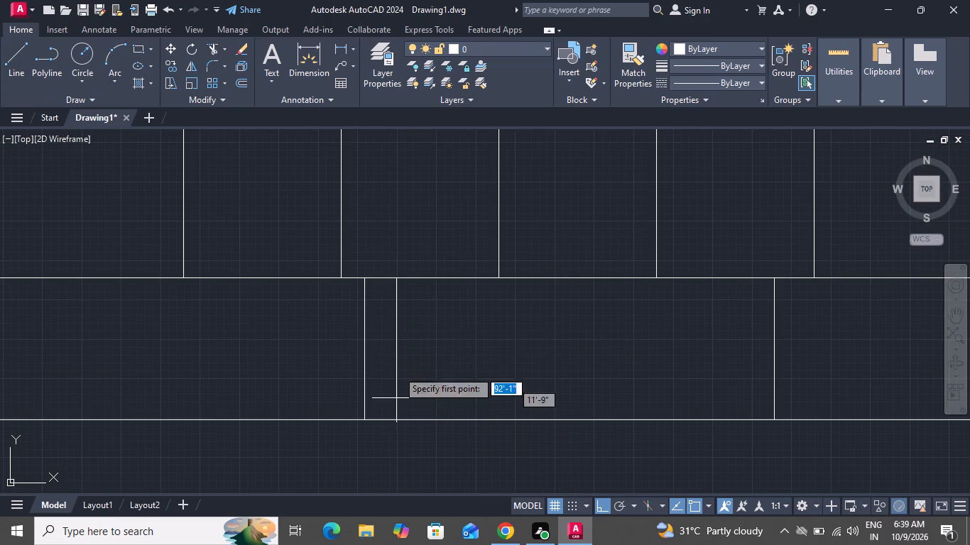
{"action": "left_click", "coordinate": [398, 353]}
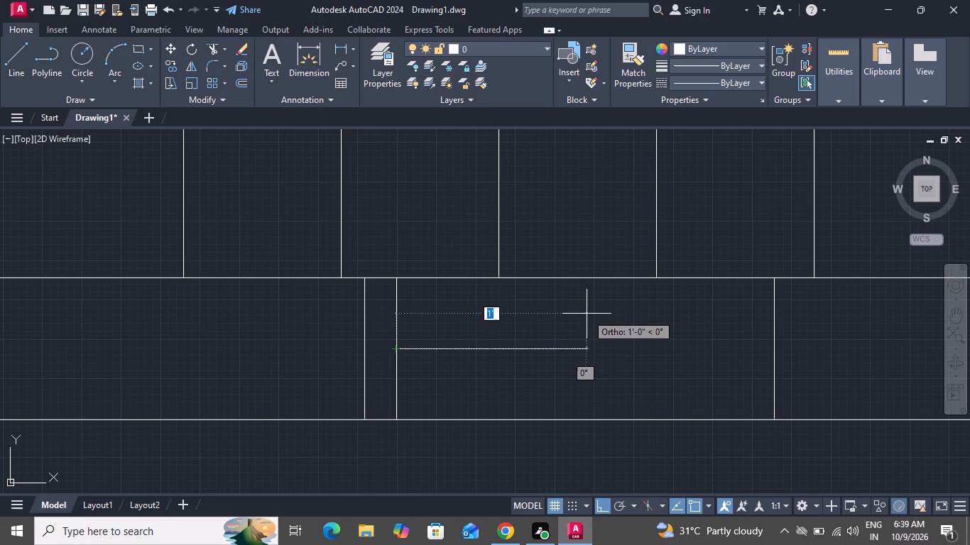
{"action": "scroll", "coordinate": [628, 324], "scroll_direction": "down", "scroll_amount": 1}
{"action": "scroll", "coordinate": [628, 325], "scroll_direction": "up", "scroll_amount": 1}
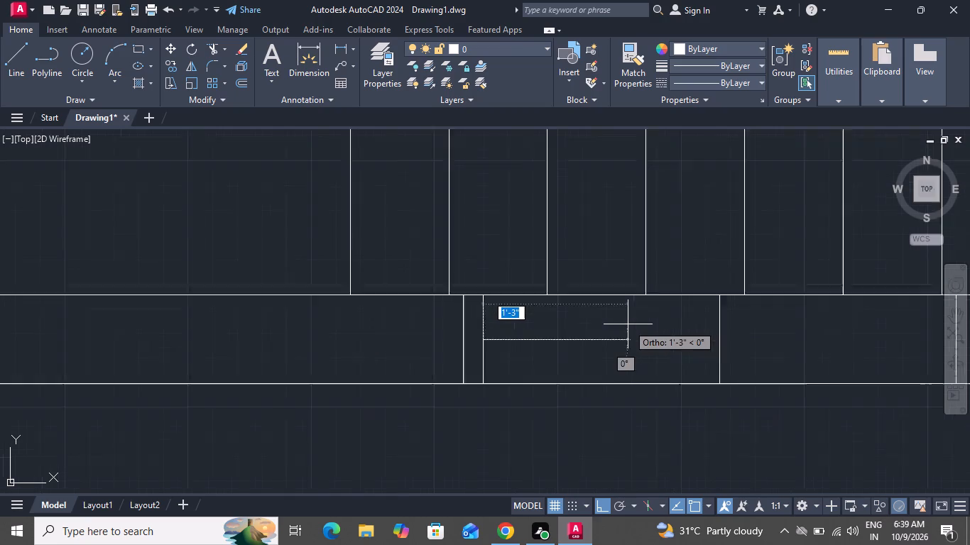
{"action": "scroll", "coordinate": [626, 327], "scroll_direction": "down", "scroll_amount": 2}
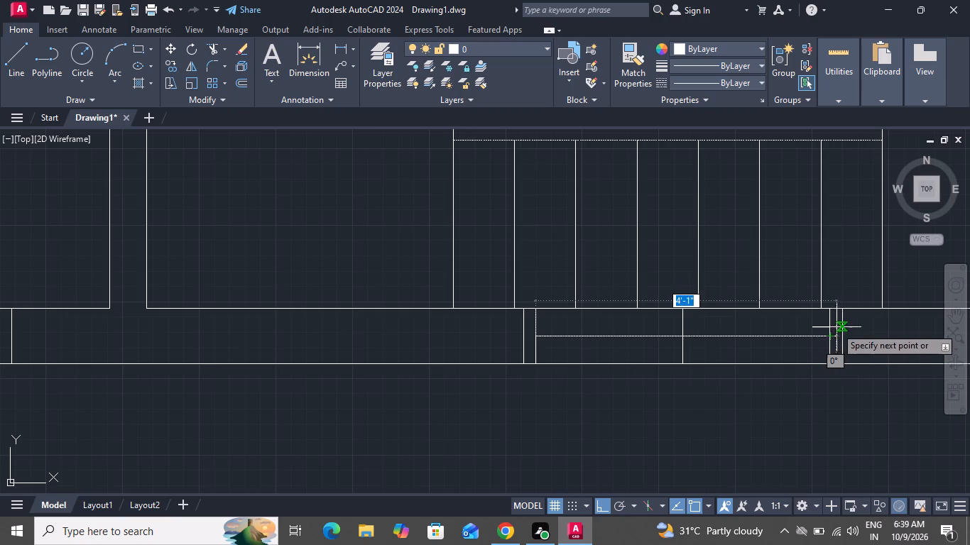
{"action": "scroll", "coordinate": [829, 335], "scroll_direction": "up", "scroll_amount": 3}
{"action": "left_click", "coordinate": [821, 351]}
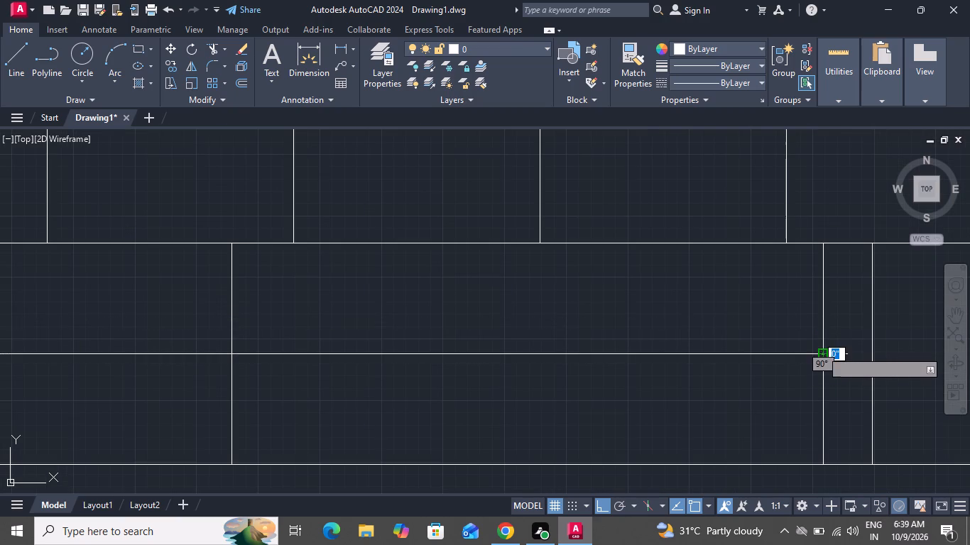
{"action": "right_click", "coordinate": [821, 349]}
{"action": "left_click", "coordinate": [832, 361]}
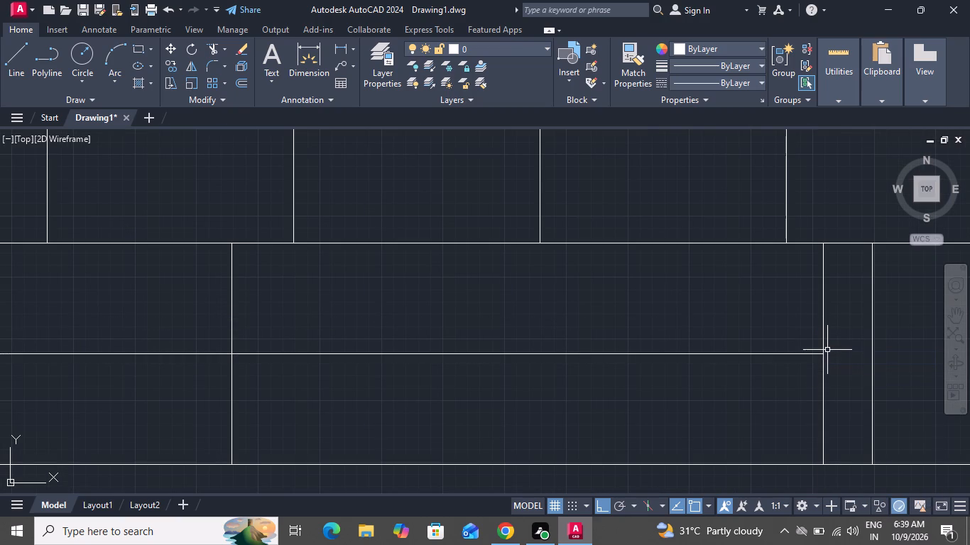
Offset the window's horizontal midline by 1" to the south and 1" to the north.
{"action": "key", "text": "o"}
{"action": "key", "text": "space"}
{"action": "key", "text": "1"}
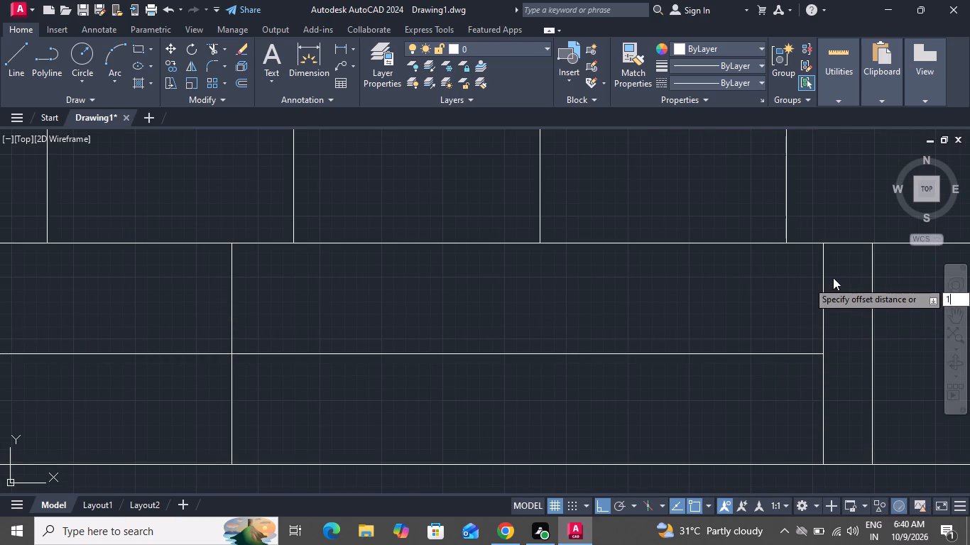
{"action": "key", "text": "shift+quotedbl"}
{"action": "key", "text": "Return"}
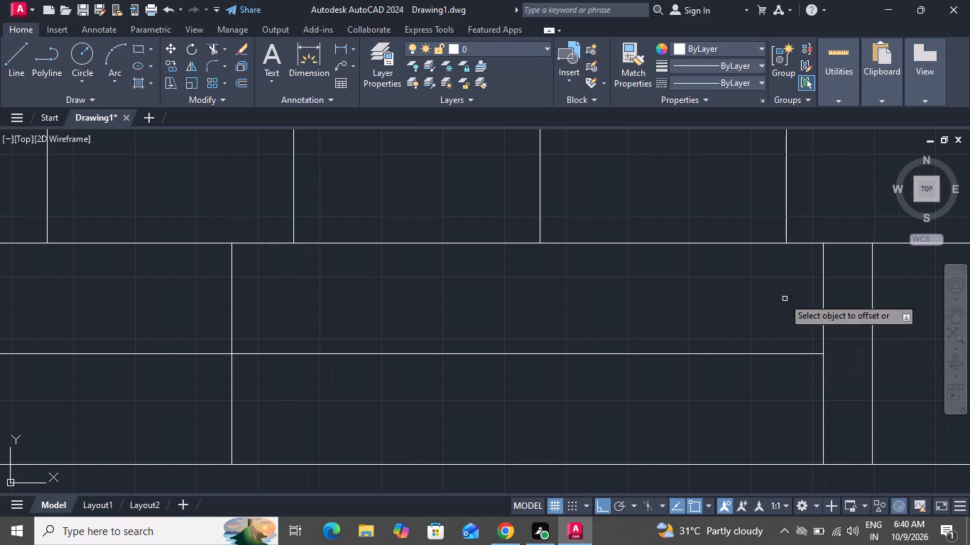
{"action": "left_click", "coordinate": [687, 352]}
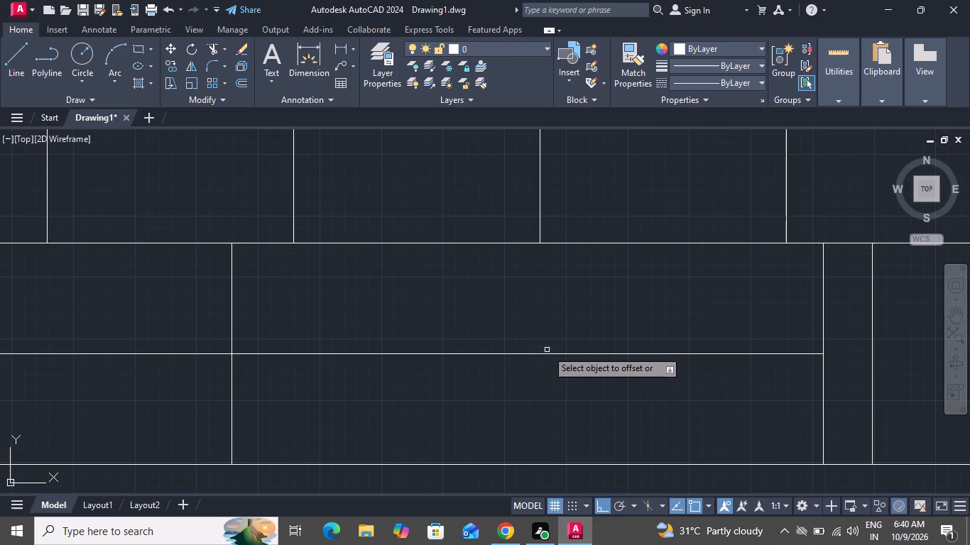
{"action": "left_click", "coordinate": [549, 353]}
{"action": "left_click_drag", "start_coordinate": [550, 366], "coordinate": [552, 375]}
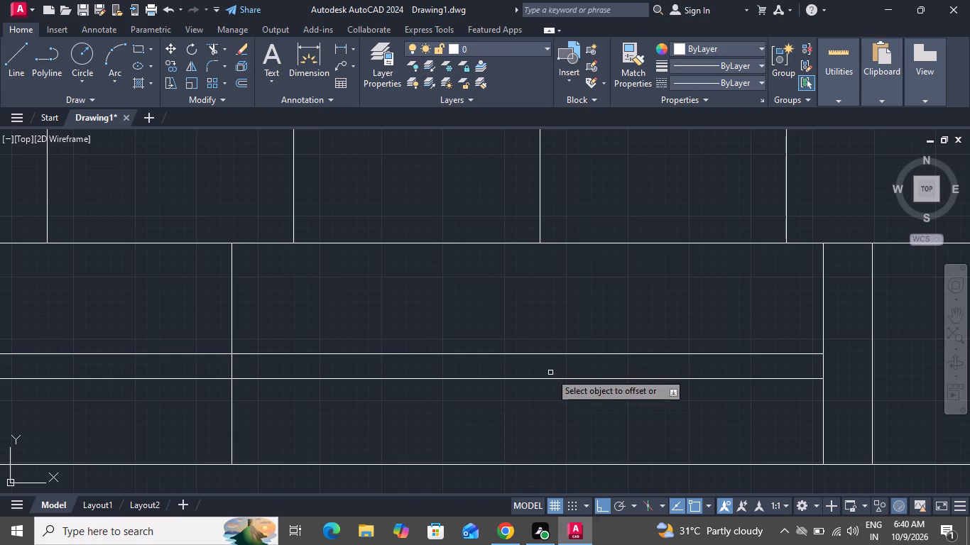
{"action": "left_click_drag", "start_coordinate": [554, 351], "coordinate": [555, 344]}
{"action": "left_click", "coordinate": [552, 331]}
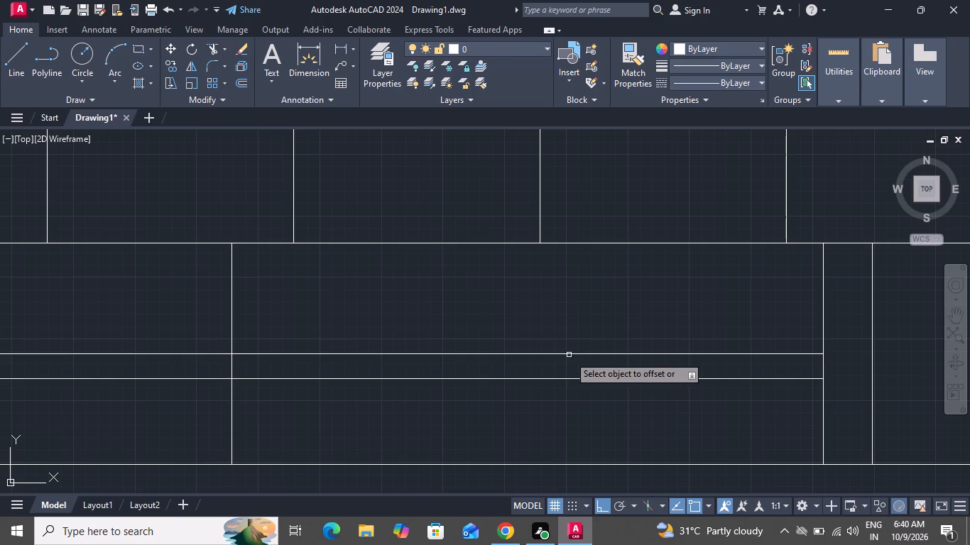
{"action": "left_click", "coordinate": [571, 353]}
{"action": "left_click", "coordinate": [577, 314]}
{"action": "right_click", "coordinate": [634, 321]}
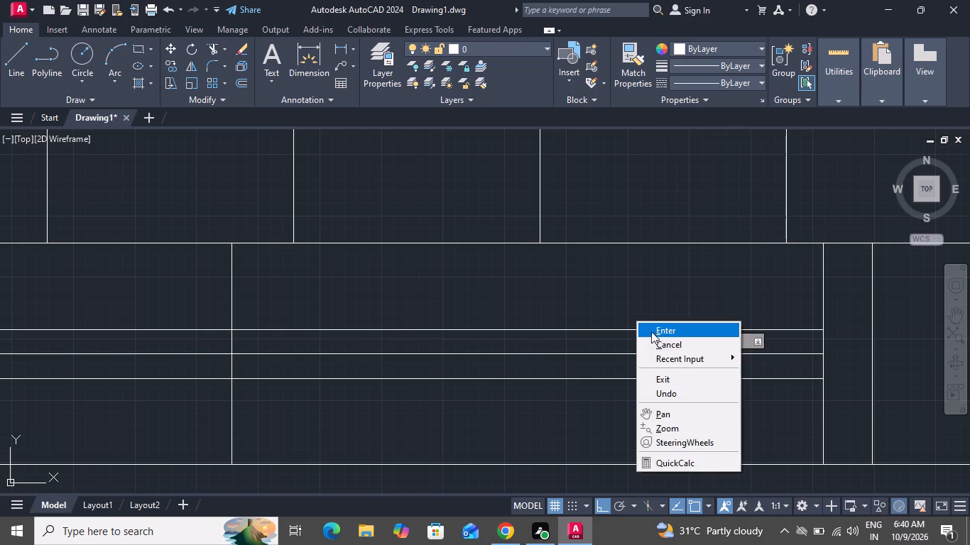
{"action": "left_click", "coordinate": [673, 350]}
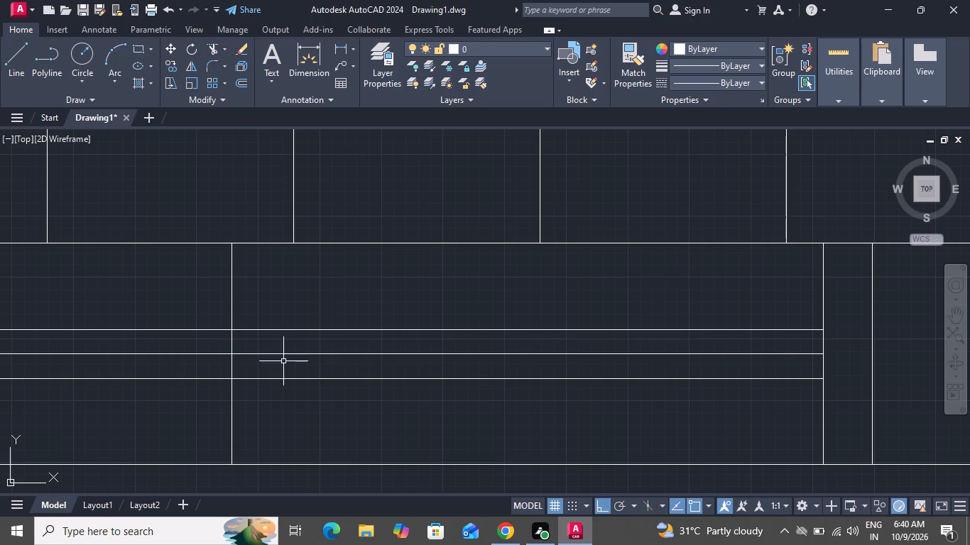
Delete the staircase window's horizontal midline and its vertical centre line, keeping the two offset pane lines.
{"action": "left_click", "coordinate": [241, 346]}
{"action": "left_click", "coordinate": [222, 359]}
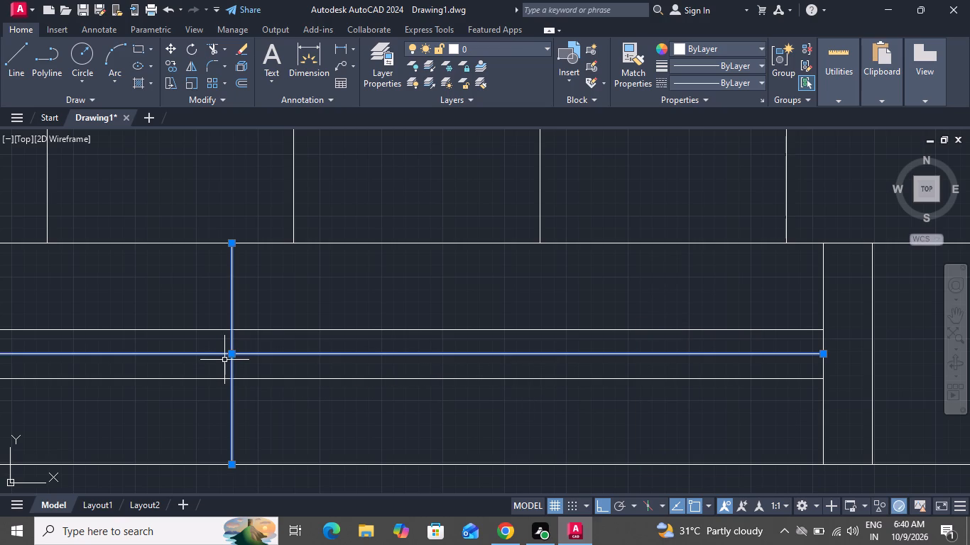
{"action": "key", "text": "Delete"}
{"action": "scroll", "coordinate": [262, 374], "scroll_direction": "up", "scroll_amount": 1}
{"action": "scroll", "coordinate": [263, 374], "scroll_direction": "down", "scroll_amount": 4}
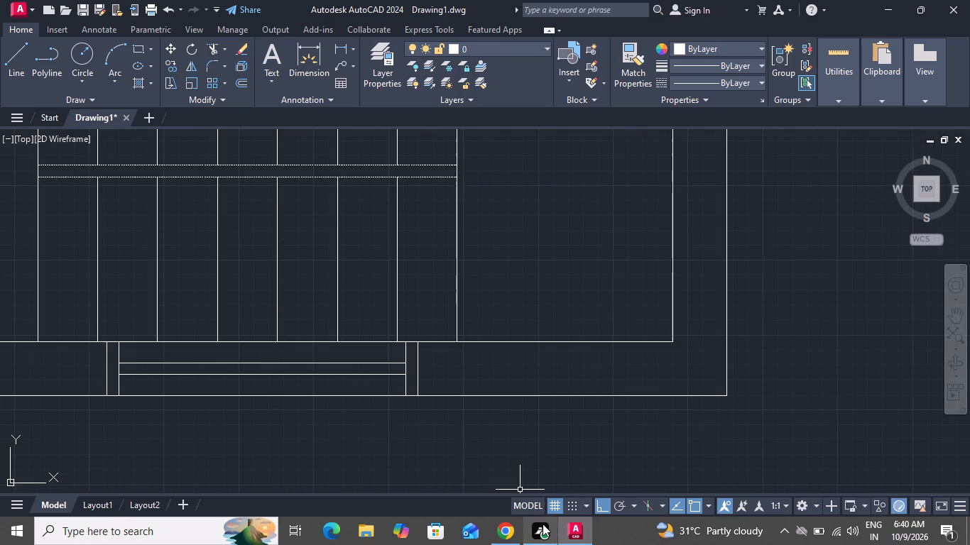
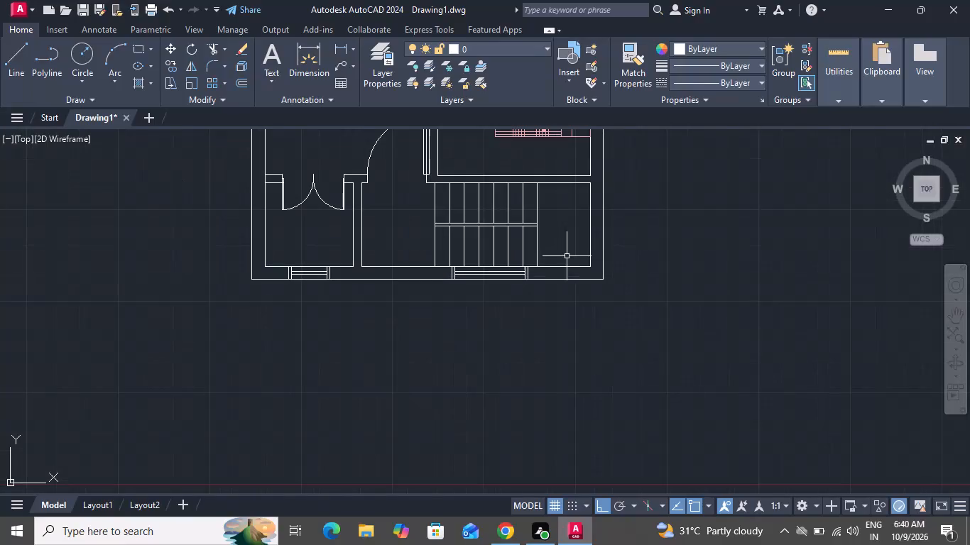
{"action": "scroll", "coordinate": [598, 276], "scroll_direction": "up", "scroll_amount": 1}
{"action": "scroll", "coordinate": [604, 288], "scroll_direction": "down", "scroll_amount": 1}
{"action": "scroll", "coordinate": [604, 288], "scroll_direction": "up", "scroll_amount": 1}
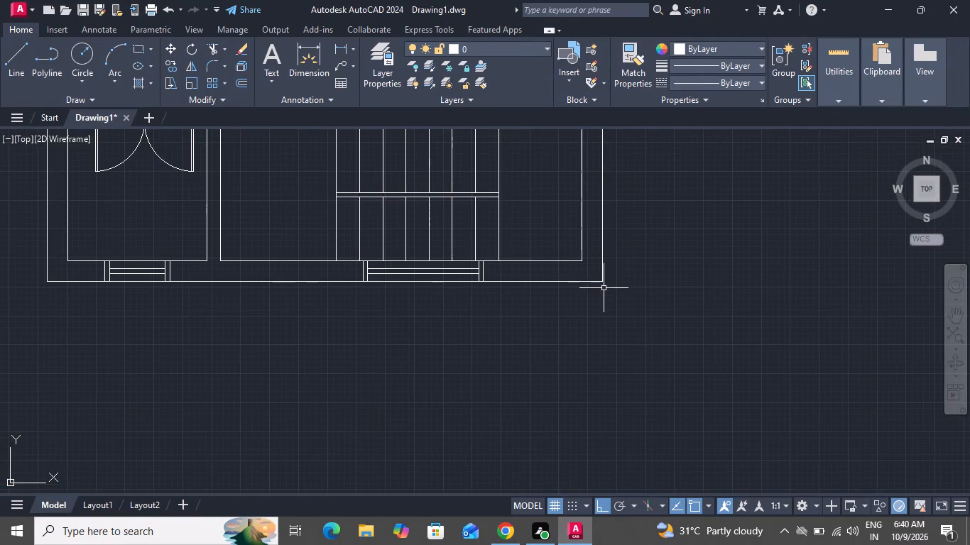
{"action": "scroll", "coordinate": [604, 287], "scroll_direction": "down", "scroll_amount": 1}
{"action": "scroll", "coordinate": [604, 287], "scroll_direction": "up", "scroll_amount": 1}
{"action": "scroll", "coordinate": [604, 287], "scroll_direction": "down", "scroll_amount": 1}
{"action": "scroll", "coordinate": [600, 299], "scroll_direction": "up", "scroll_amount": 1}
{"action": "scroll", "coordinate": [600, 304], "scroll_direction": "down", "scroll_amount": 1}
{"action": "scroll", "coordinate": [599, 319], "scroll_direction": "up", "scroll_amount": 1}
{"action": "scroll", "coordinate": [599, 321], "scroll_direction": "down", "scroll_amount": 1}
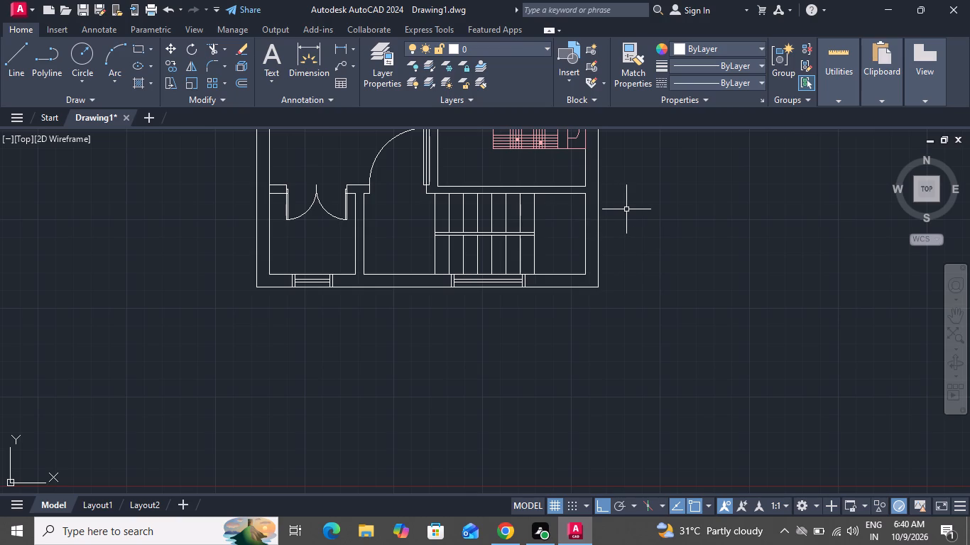
Draw a horizontal 9" line across the east wall's thickness, starting at the midpoint of the pink bed's headboard edge.
{"action": "left_click", "coordinate": [6, 53]}
{"action": "scroll", "coordinate": [663, 206], "scroll_direction": "down", "scroll_amount": 2}
{"action": "scroll", "coordinate": [663, 216], "scroll_direction": "up", "scroll_amount": 1}
{"action": "scroll", "coordinate": [663, 221], "scroll_direction": "down", "scroll_amount": 1}
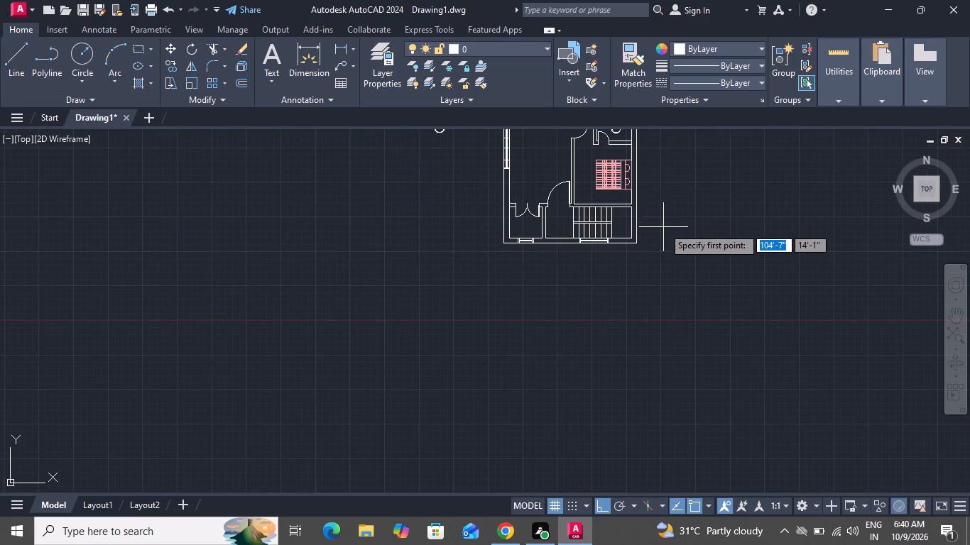
{"action": "scroll", "coordinate": [663, 227], "scroll_direction": "down", "scroll_amount": 2}
{"action": "scroll", "coordinate": [645, 189], "scroll_direction": "up", "scroll_amount": 3}
{"action": "scroll", "coordinate": [655, 217], "scroll_direction": "down", "scroll_amount": 1}
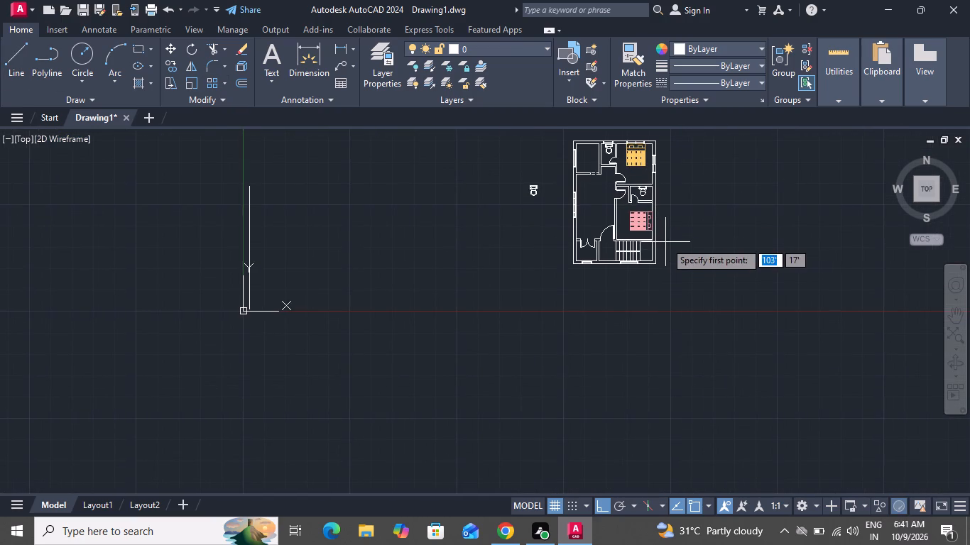
{"action": "scroll", "coordinate": [665, 241], "scroll_direction": "up", "scroll_amount": 3}
{"action": "scroll", "coordinate": [653, 228], "scroll_direction": "down", "scroll_amount": 1}
{"action": "scroll", "coordinate": [630, 174], "scroll_direction": "up", "scroll_amount": 1}
{"action": "scroll", "coordinate": [630, 174], "scroll_direction": "down", "scroll_amount": 1}
{"action": "scroll", "coordinate": [631, 185], "scroll_direction": "up", "scroll_amount": 3}
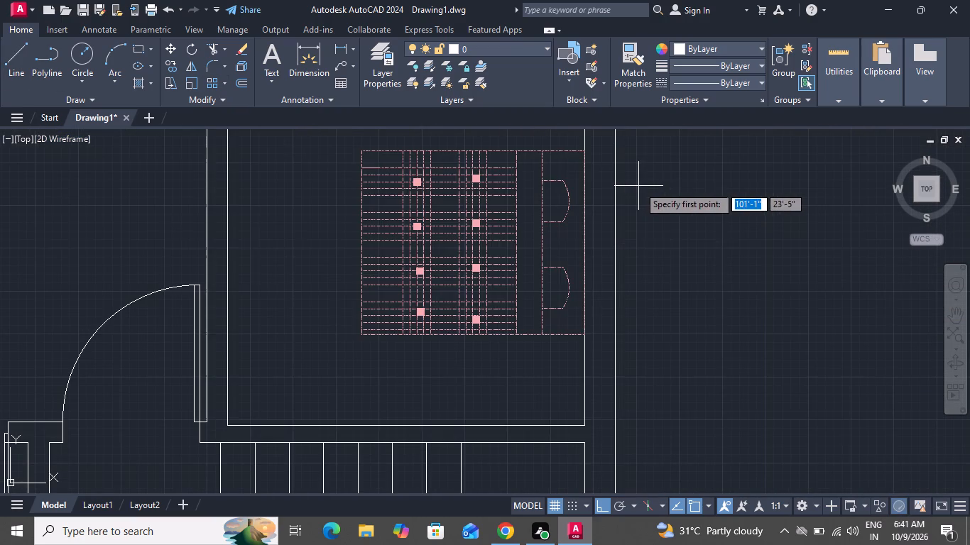
{"action": "scroll", "coordinate": [626, 229], "scroll_direction": "up", "scroll_amount": 3}
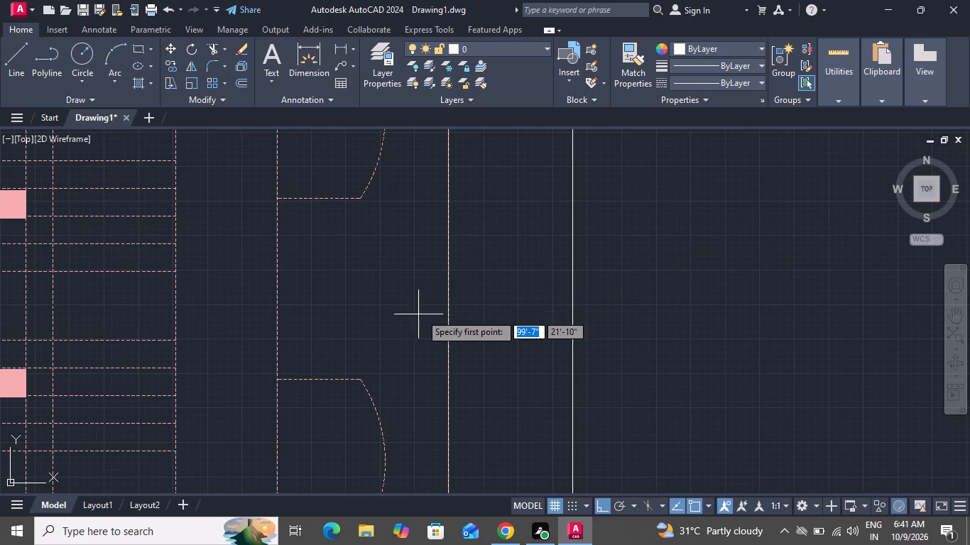
{"action": "left_click", "coordinate": [446, 282]}
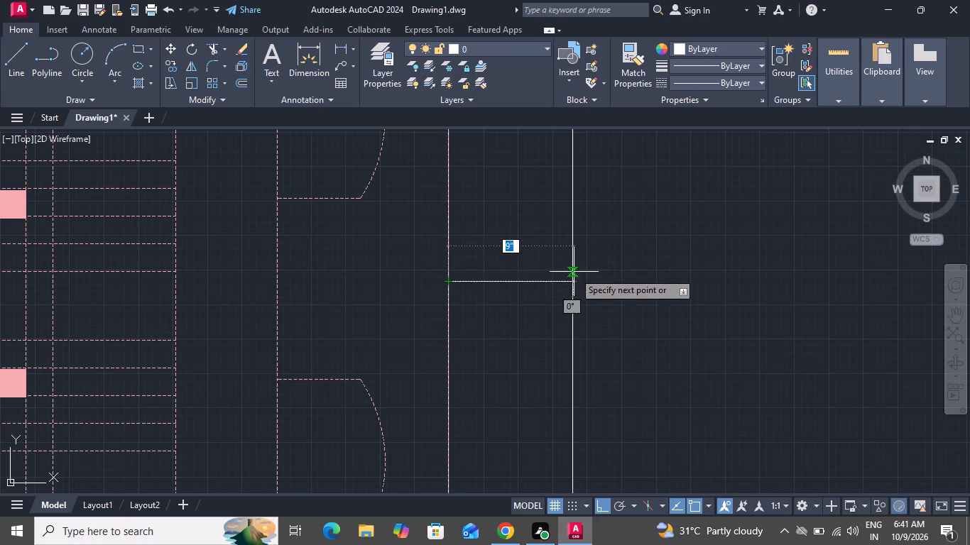
{"action": "left_click", "coordinate": [574, 280]}
{"action": "right_click", "coordinate": [577, 275]}
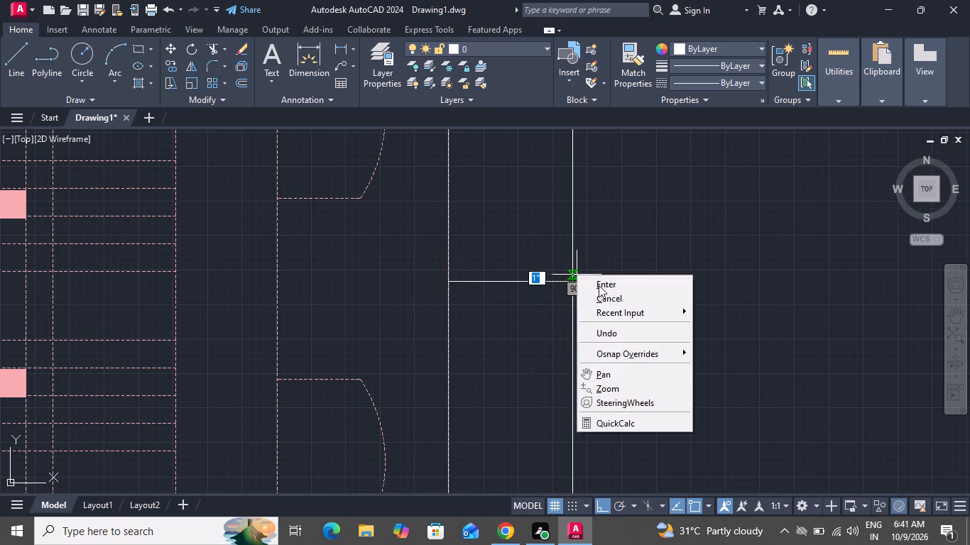
{"action": "left_click", "coordinate": [611, 294]}
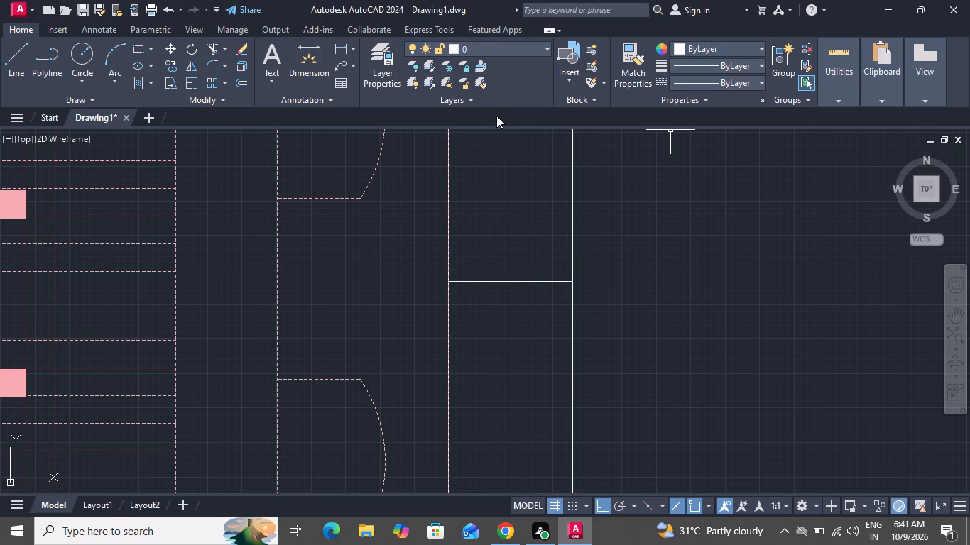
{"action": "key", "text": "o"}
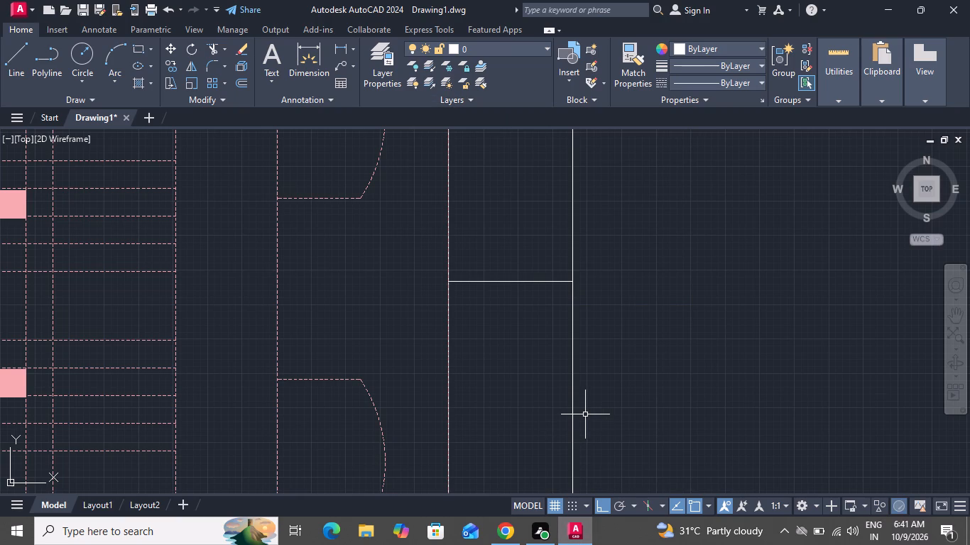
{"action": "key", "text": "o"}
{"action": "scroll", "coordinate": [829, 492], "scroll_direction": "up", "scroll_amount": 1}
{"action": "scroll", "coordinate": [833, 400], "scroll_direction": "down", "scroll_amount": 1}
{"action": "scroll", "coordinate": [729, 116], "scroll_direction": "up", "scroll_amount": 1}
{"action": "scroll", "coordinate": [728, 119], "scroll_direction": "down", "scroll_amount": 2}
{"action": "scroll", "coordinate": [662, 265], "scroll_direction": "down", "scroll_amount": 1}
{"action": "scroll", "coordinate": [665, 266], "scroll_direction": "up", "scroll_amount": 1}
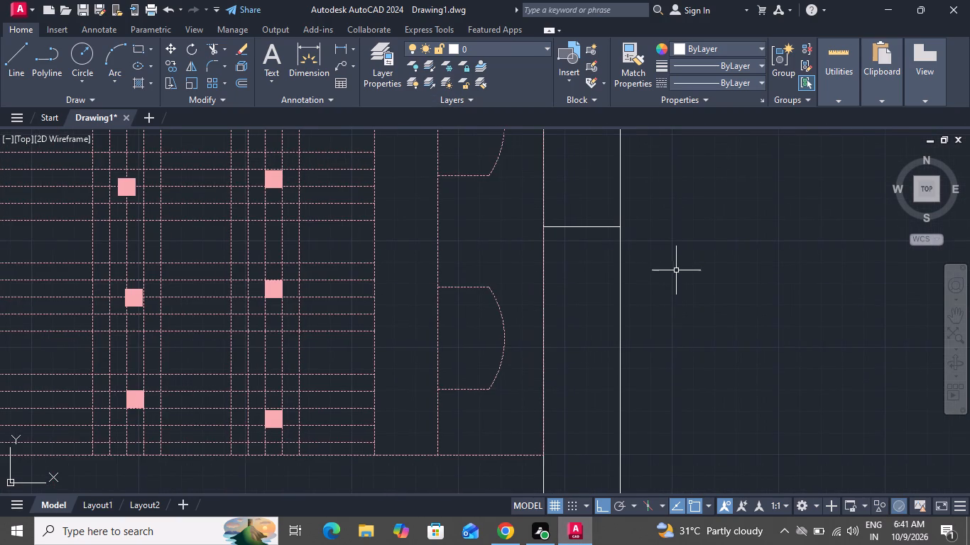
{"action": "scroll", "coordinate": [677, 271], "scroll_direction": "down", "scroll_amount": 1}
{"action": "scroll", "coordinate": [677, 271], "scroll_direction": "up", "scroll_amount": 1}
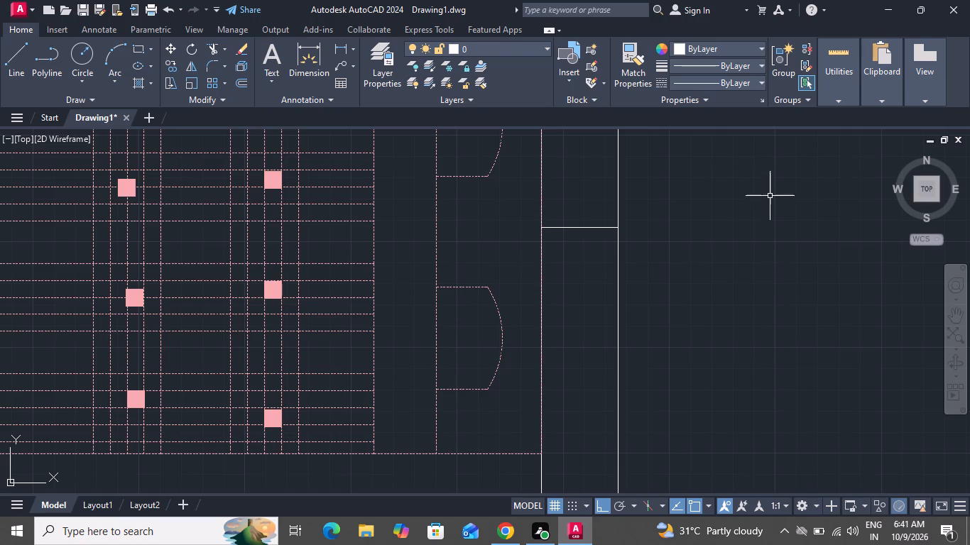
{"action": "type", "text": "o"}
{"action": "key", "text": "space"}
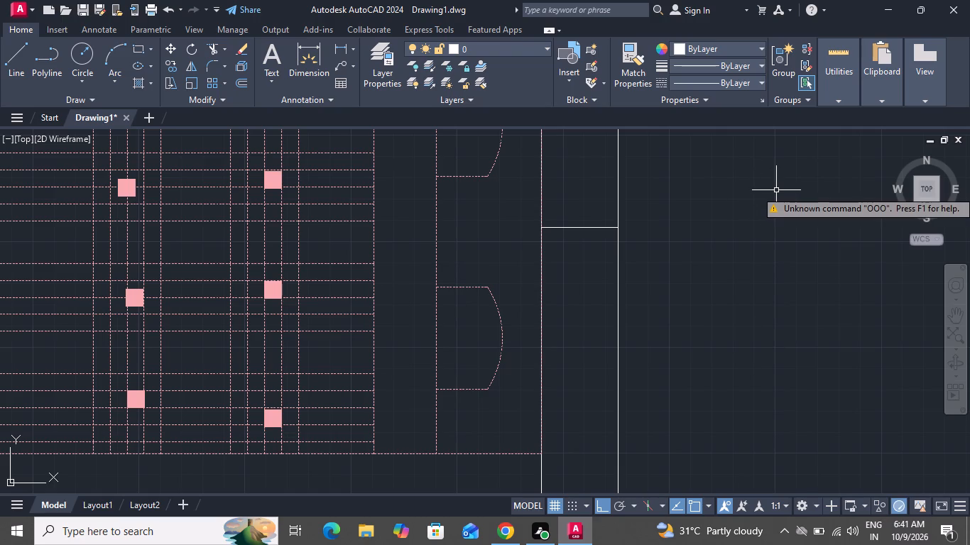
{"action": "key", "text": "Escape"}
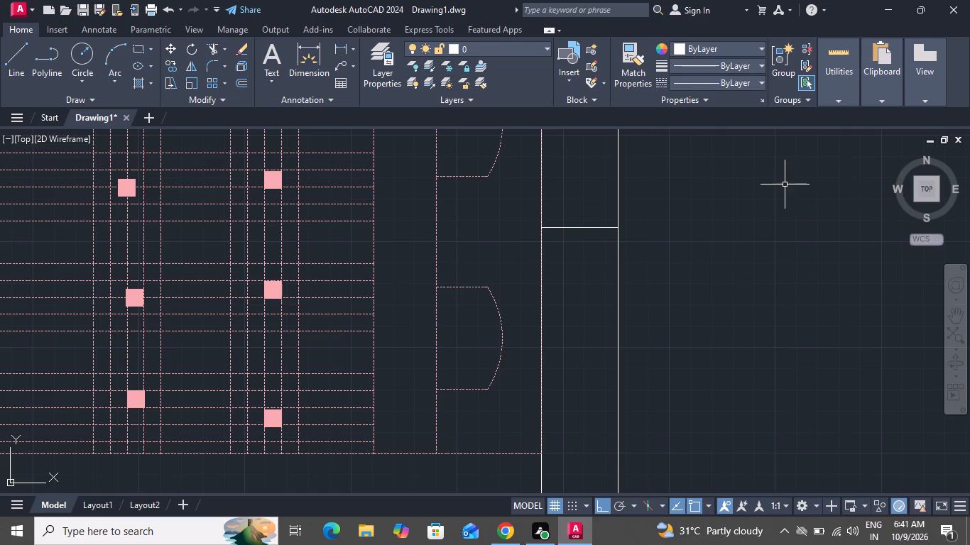
Offset the line across the east wall by 2' to both sides to mark the window opening's ends.
{"action": "key", "text": "o"}
{"action": "key", "text": "space"}
{"action": "key", "text": "2"}
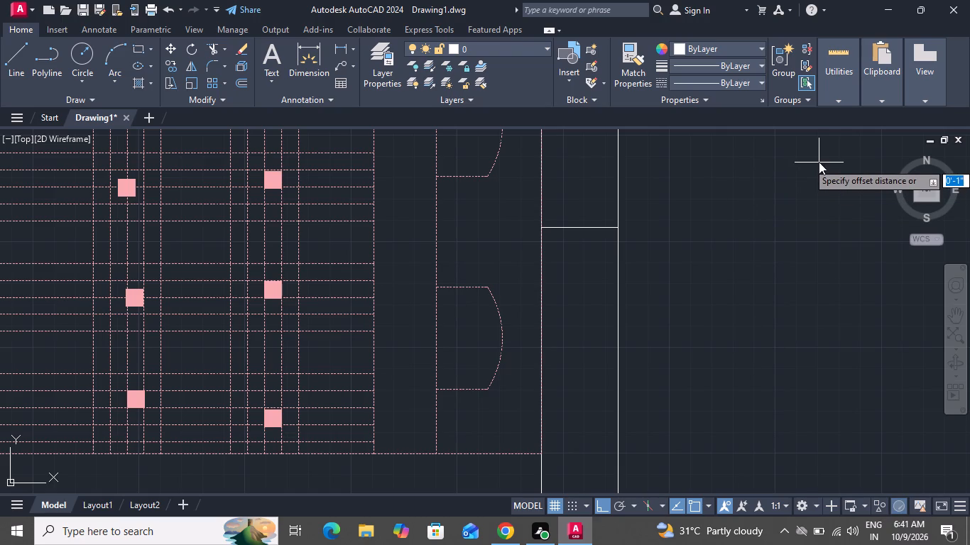
{"action": "key", "text": "apostrophe"}
{"action": "key", "text": "Return"}
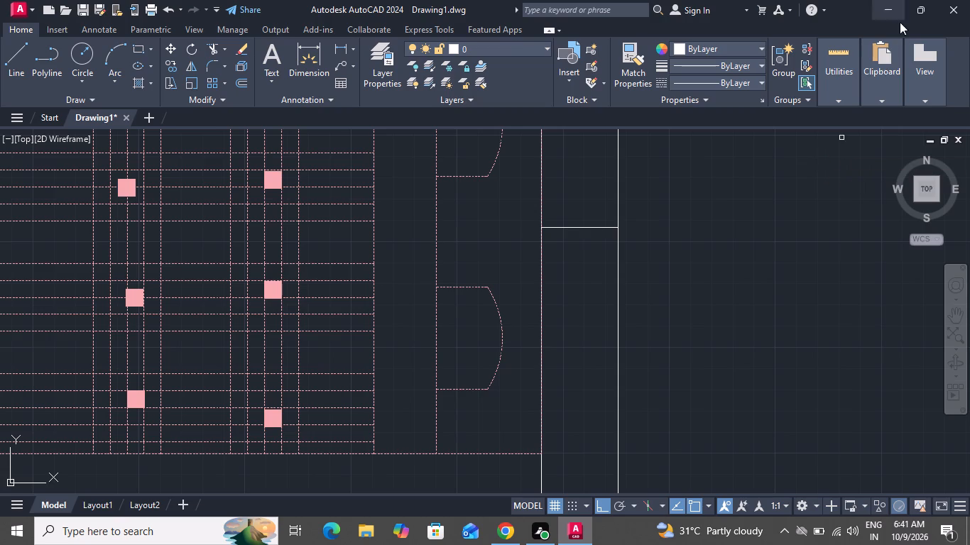
{"action": "scroll", "coordinate": [557, 214], "scroll_direction": "down", "scroll_amount": 1}
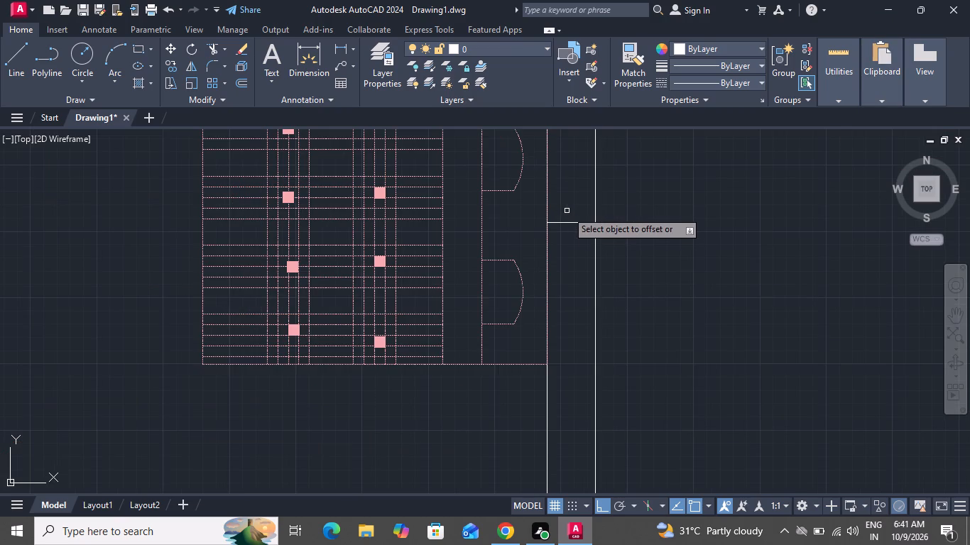
{"action": "left_click", "coordinate": [572, 222]}
{"action": "left_click", "coordinate": [574, 265]}
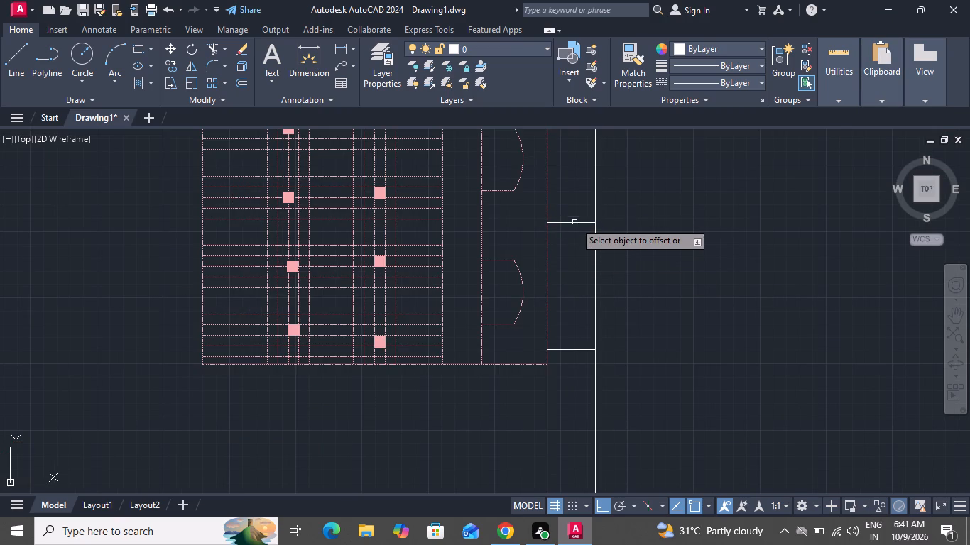
{"action": "left_click", "coordinate": [575, 221]}
{"action": "left_click", "coordinate": [572, 181]}
{"action": "scroll", "coordinate": [584, 221], "scroll_direction": "down", "scroll_amount": 2}
{"action": "scroll", "coordinate": [584, 230], "scroll_direction": "up", "scroll_amount": 1}
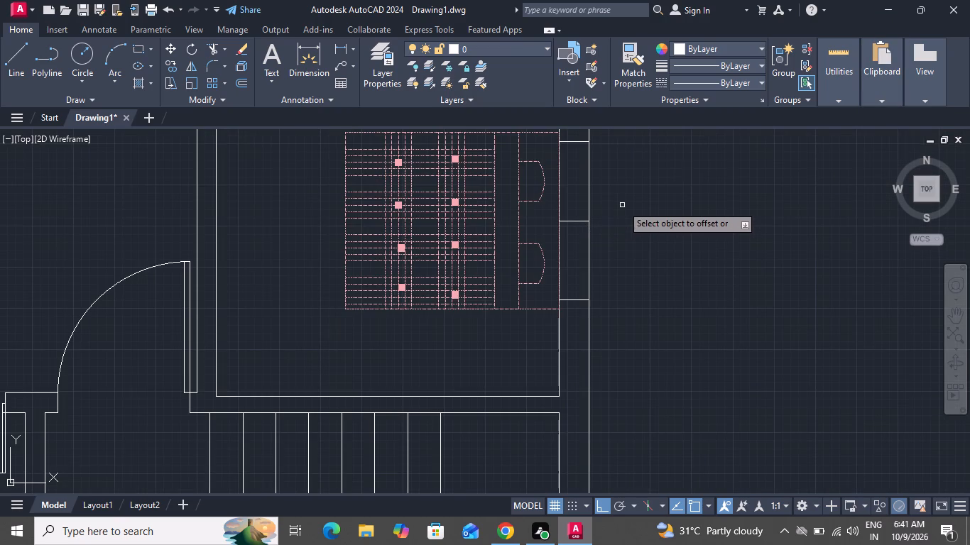
{"action": "right_click", "coordinate": [622, 205]}
{"action": "left_click", "coordinate": [645, 222]}
Offset the window opening's lower and upper end lines outward by 2" to form the jambs.
{"action": "key", "text": "o"}
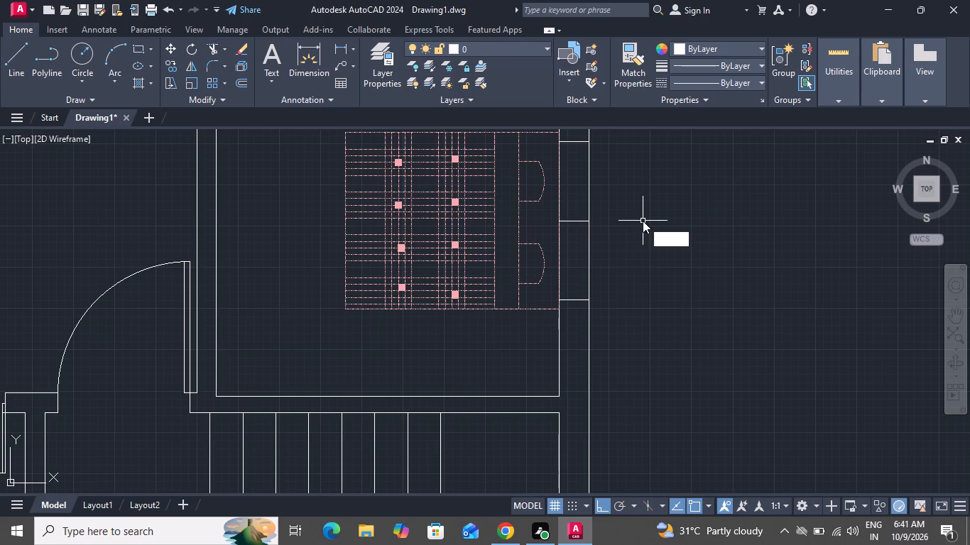
{"action": "key", "text": "space"}
{"action": "key", "text": "2"}
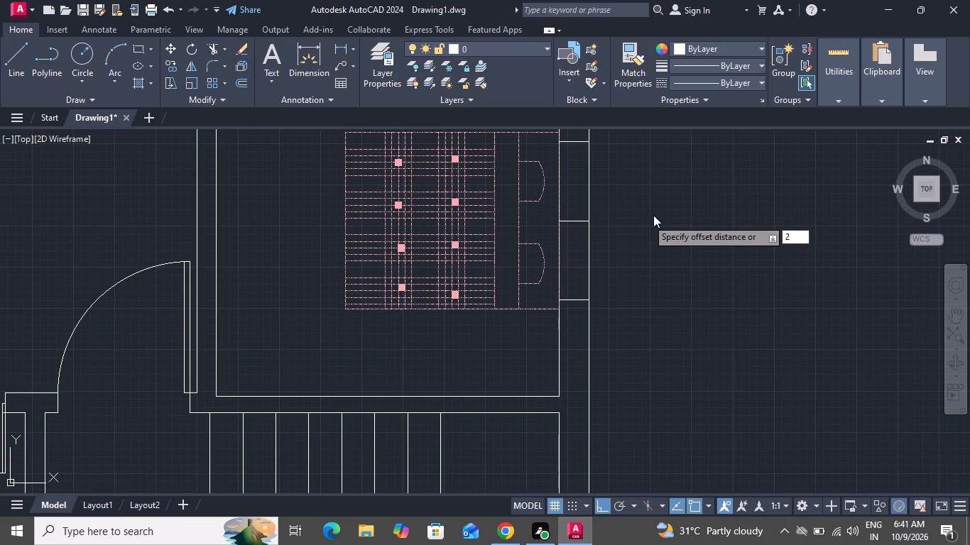
{"action": "key", "text": "shift+quotedbl"}
{"action": "key", "text": "Return"}
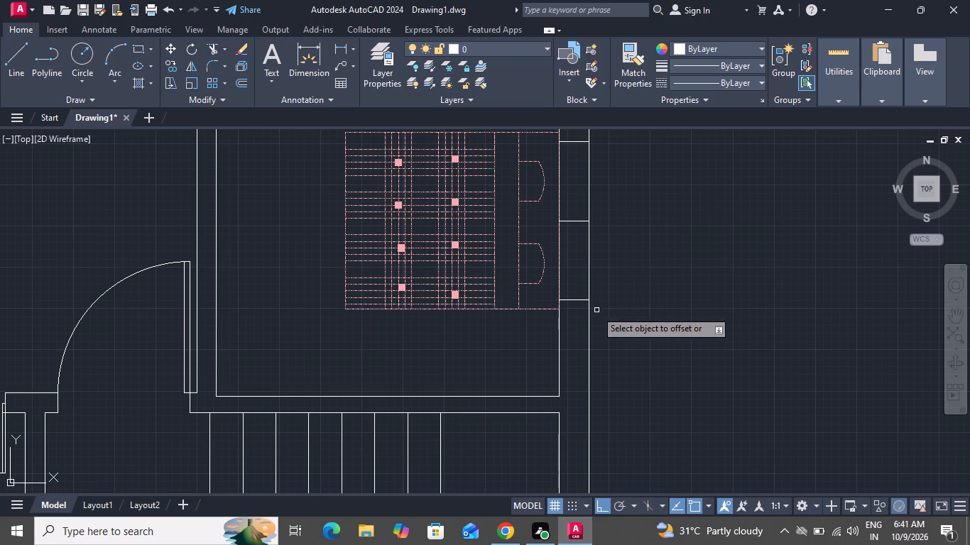
{"action": "scroll", "coordinate": [570, 303], "scroll_direction": "up", "scroll_amount": 3}
{"action": "left_click", "coordinate": [571, 290]}
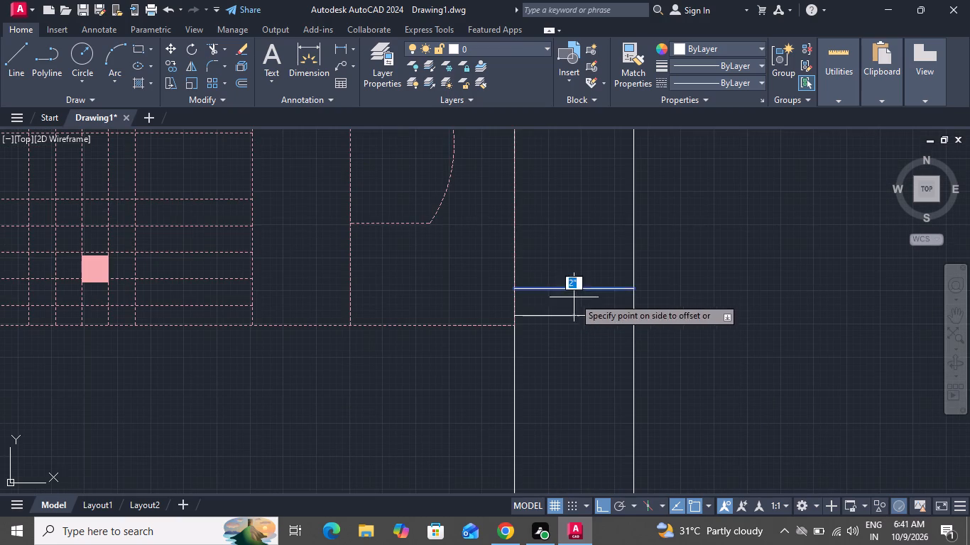
{"action": "left_click_drag", "start_coordinate": [577, 327], "coordinate": [578, 310]}
{"action": "scroll", "coordinate": [579, 306], "scroll_direction": "down", "scroll_amount": 5}
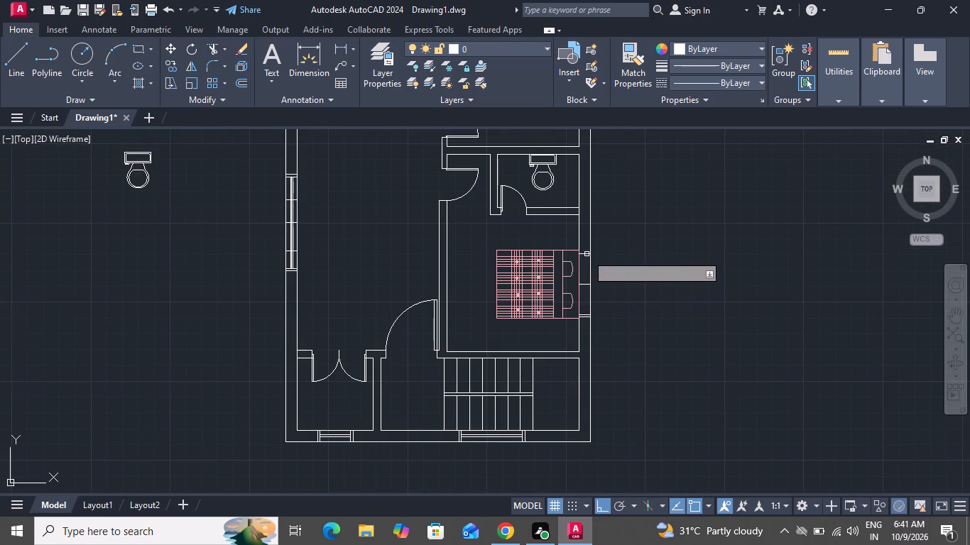
{"action": "scroll", "coordinate": [587, 254], "scroll_direction": "up", "scroll_amount": 6}
{"action": "scroll", "coordinate": [584, 253], "scroll_direction": "down", "scroll_amount": 1}
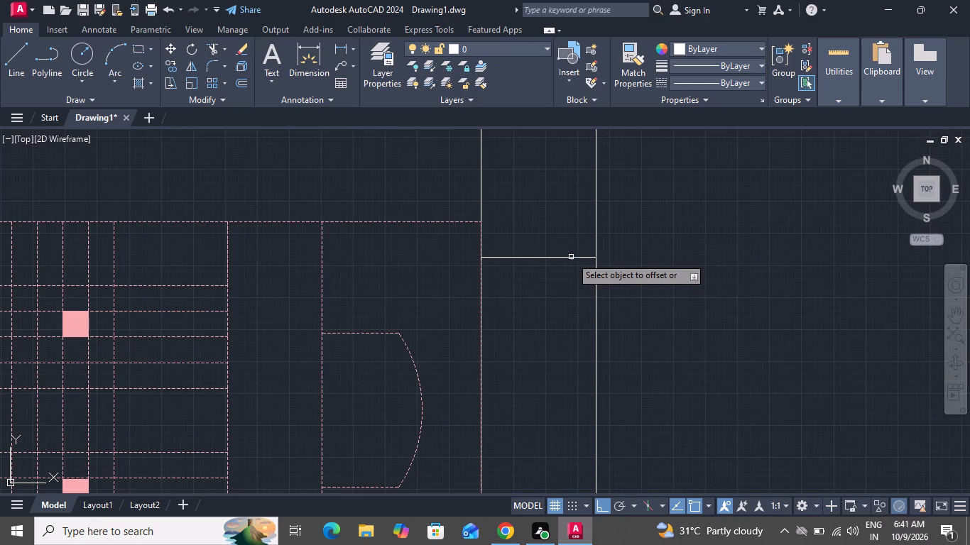
{"action": "left_click", "coordinate": [571, 258]}
{"action": "left_click", "coordinate": [574, 238]}
{"action": "right_click", "coordinate": [626, 248]}
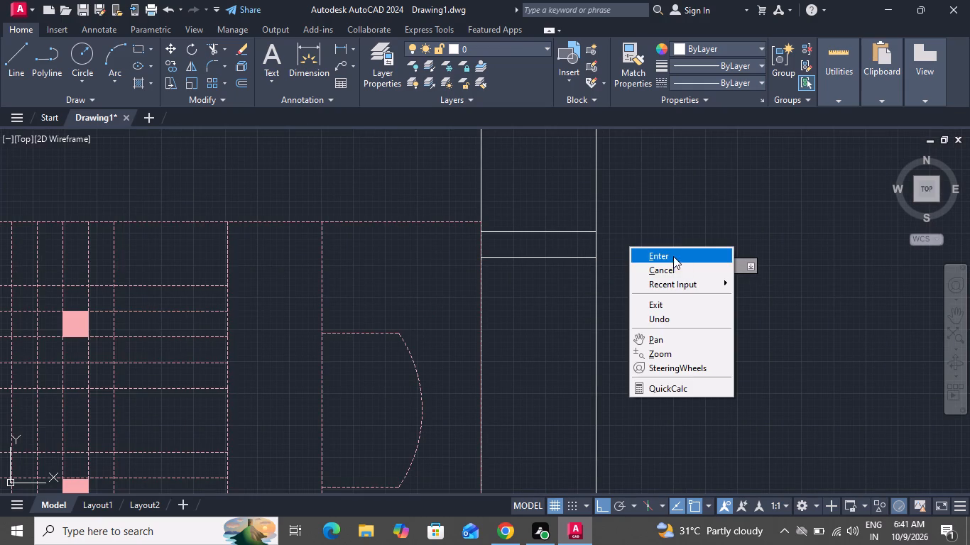
{"action": "left_click", "coordinate": [676, 263]}
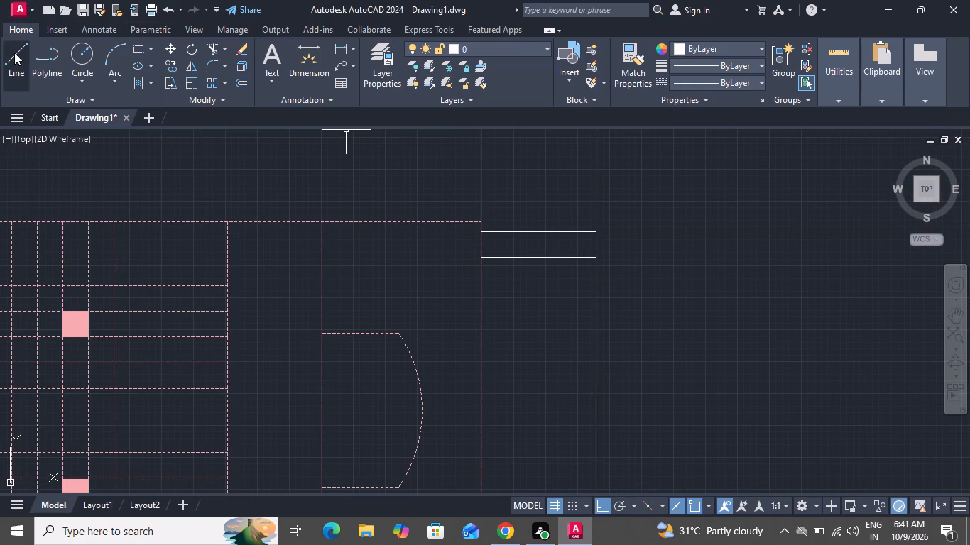
Draw a vertical line along the middle of the east wall between the midpoints of the two inner jamb lines.
{"action": "left_click", "coordinate": [14, 53]}
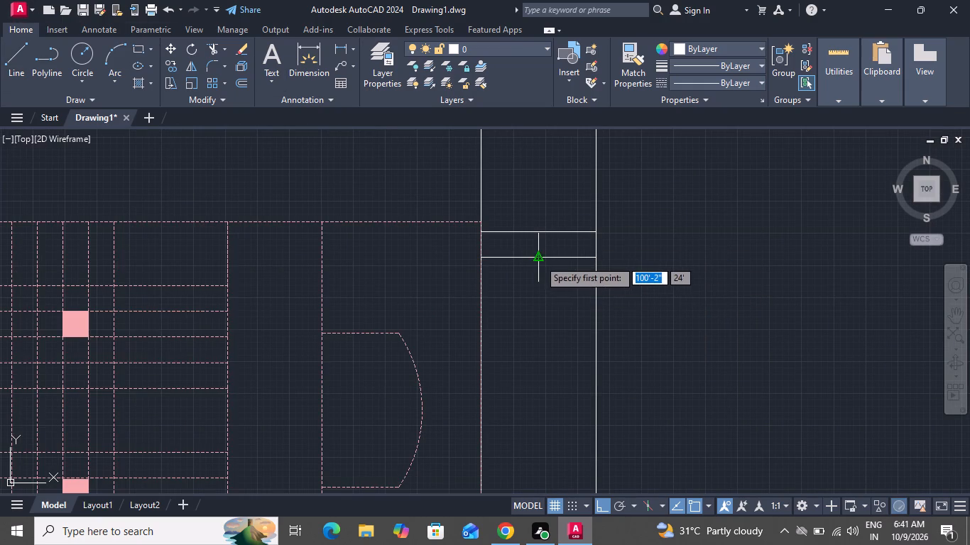
{"action": "left_click", "coordinate": [539, 260]}
{"action": "scroll", "coordinate": [560, 300], "scroll_direction": "down", "scroll_amount": 2}
{"action": "scroll", "coordinate": [594, 292], "scroll_direction": "up", "scroll_amount": 1}
{"action": "scroll", "coordinate": [619, 280], "scroll_direction": "down", "scroll_amount": 7}
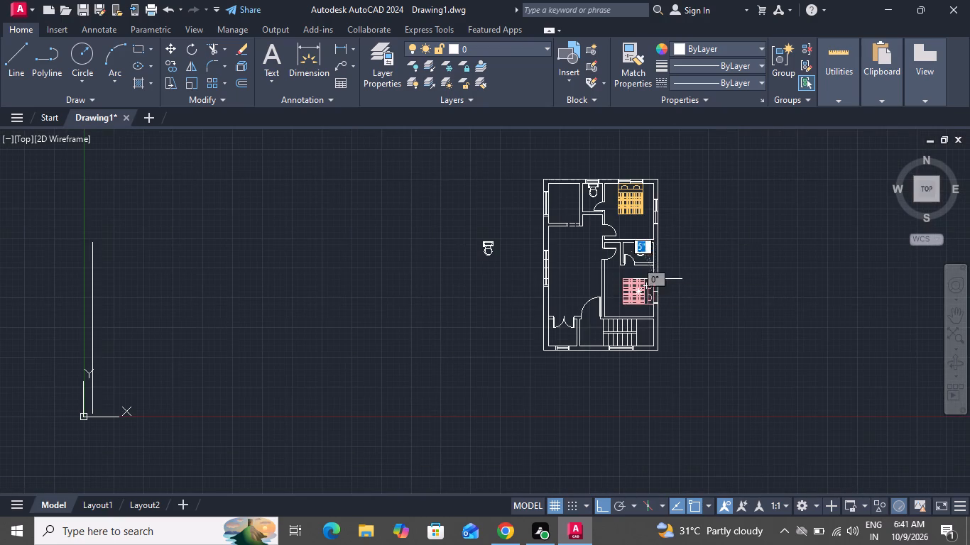
{"action": "scroll", "coordinate": [656, 311], "scroll_direction": "up", "scroll_amount": 6}
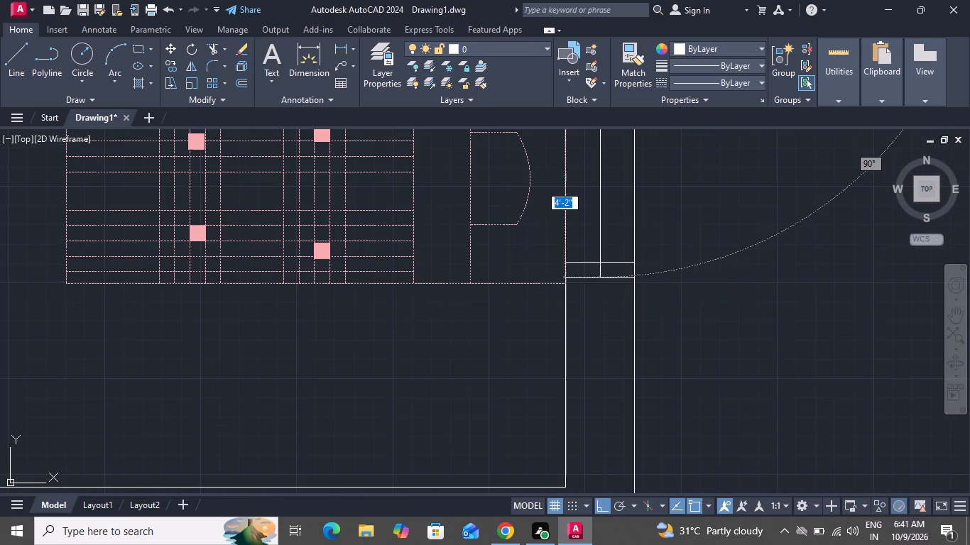
{"action": "left_click", "coordinate": [600, 266]}
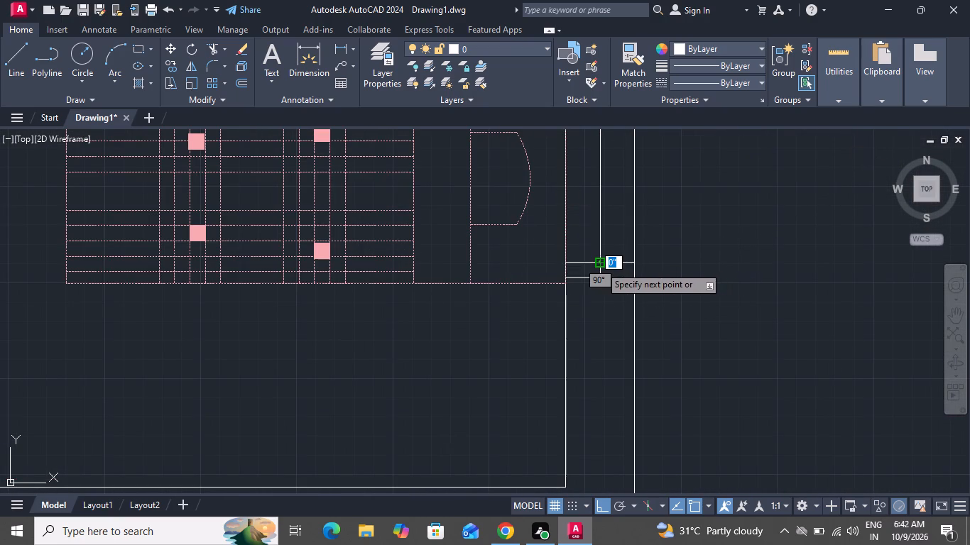
{"action": "right_click", "coordinate": [601, 266]}
{"action": "left_click", "coordinate": [645, 276]}
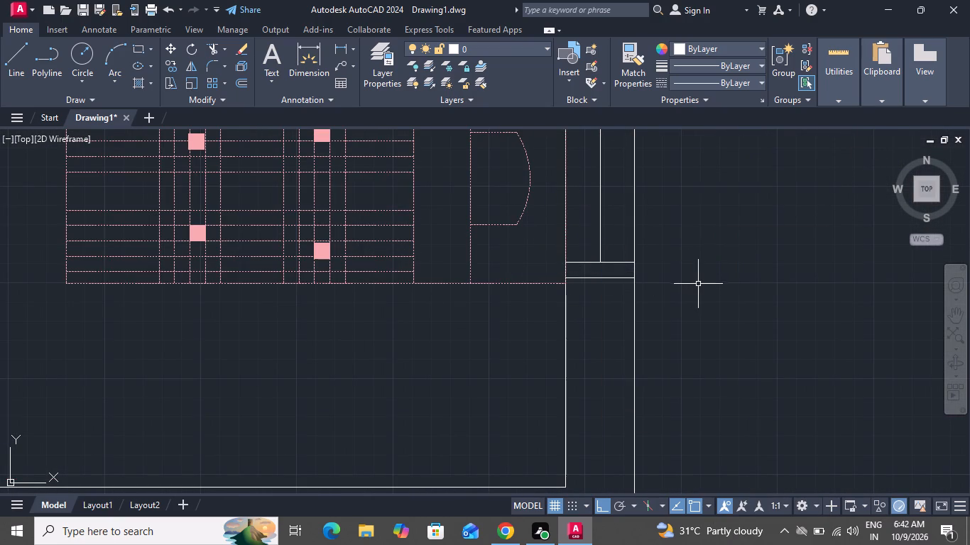
Offset the vertical centre line of the window beside the pink bed by 1" to both sides.
{"action": "type", "text": "o"}
{"action": "key", "text": "space"}
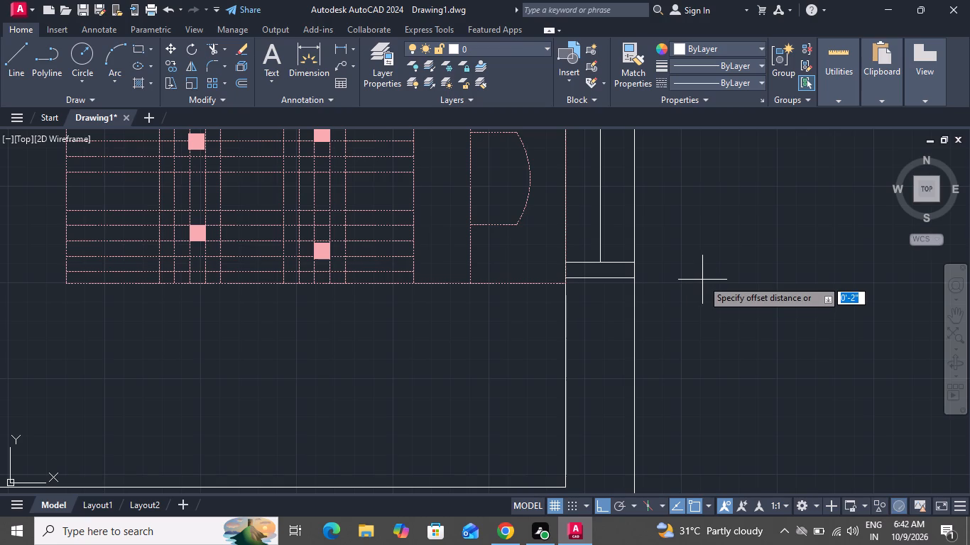
{"action": "key", "text": "1"}
{"action": "key", "text": "shift+quotedbl"}
{"action": "key", "text": "Return"}
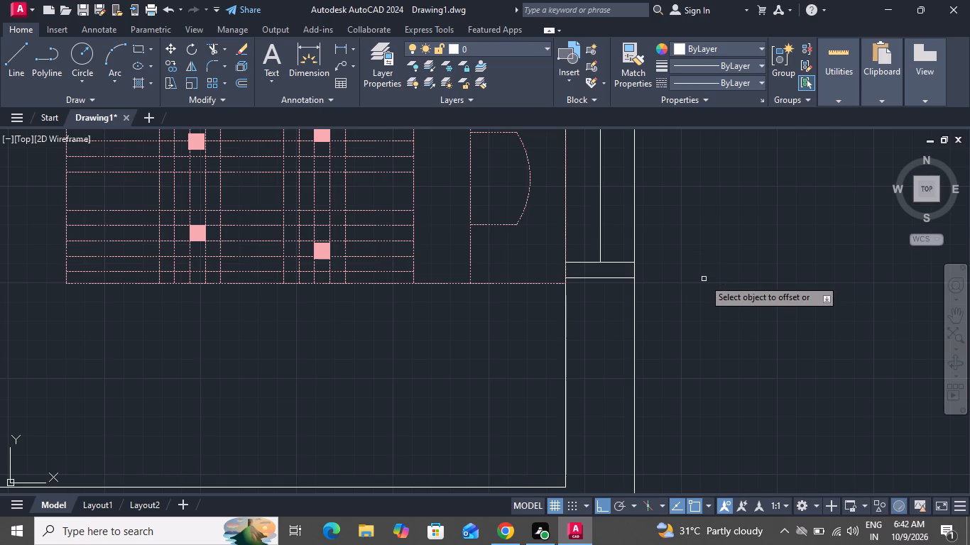
{"action": "scroll", "coordinate": [586, 252], "scroll_direction": "down", "scroll_amount": 2}
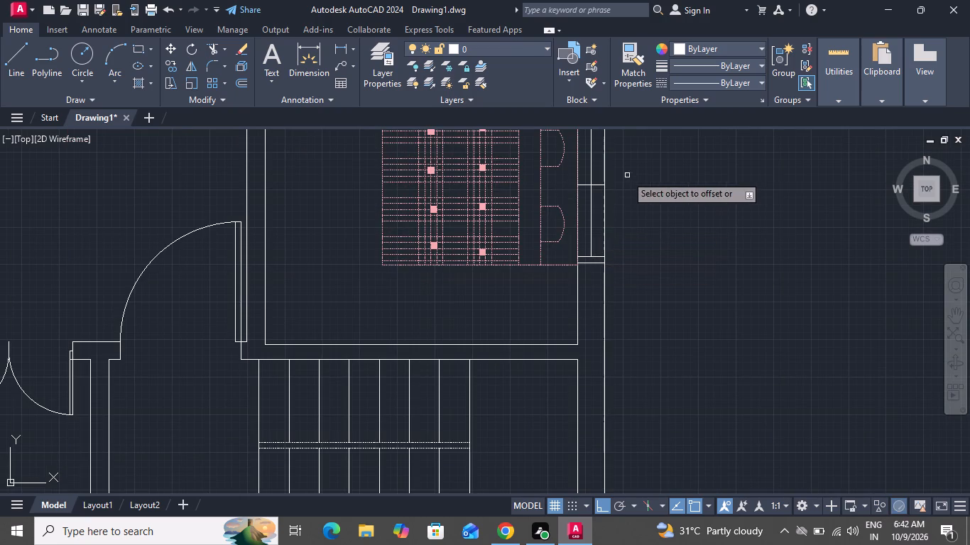
{"action": "scroll", "coordinate": [579, 138], "scroll_direction": "up", "scroll_amount": 2}
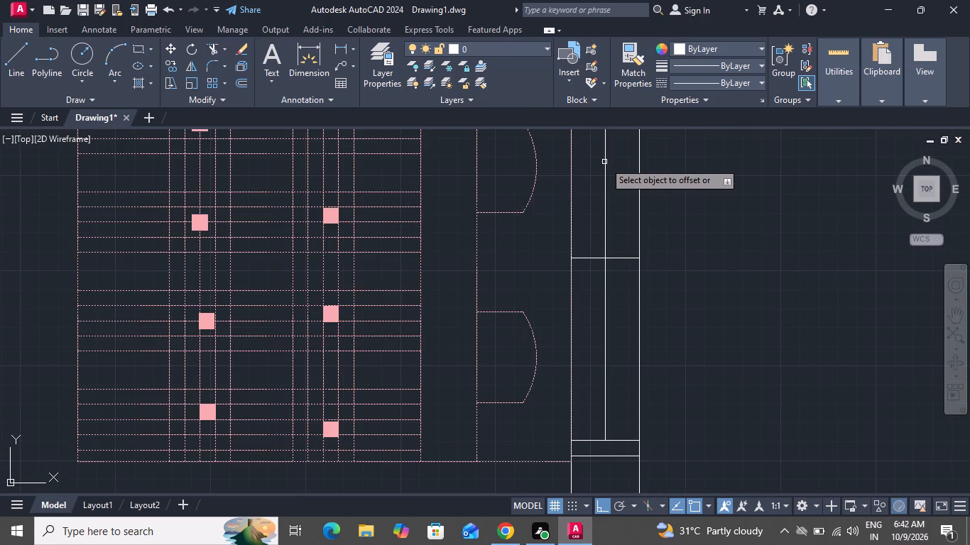
{"action": "left_click", "coordinate": [604, 162]}
{"action": "left_click", "coordinate": [622, 154]}
{"action": "left_click", "coordinate": [606, 179]}
{"action": "left_click", "coordinate": [570, 172]}
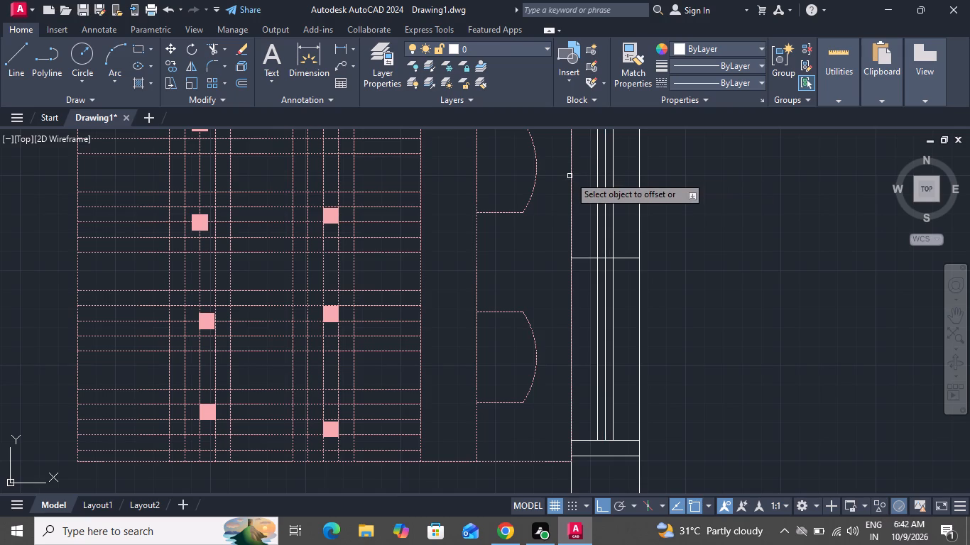
{"action": "right_click", "coordinate": [570, 182]}
{"action": "left_click", "coordinate": [582, 210]}
Delete the window's original vertical centre line and the horizontal line across the wall at its middle.
{"action": "scroll", "coordinate": [605, 195], "scroll_direction": "up", "scroll_amount": 1}
{"action": "scroll", "coordinate": [605, 195], "scroll_direction": "down", "scroll_amount": 1}
{"action": "scroll", "coordinate": [605, 195], "scroll_direction": "up", "scroll_amount": 1}
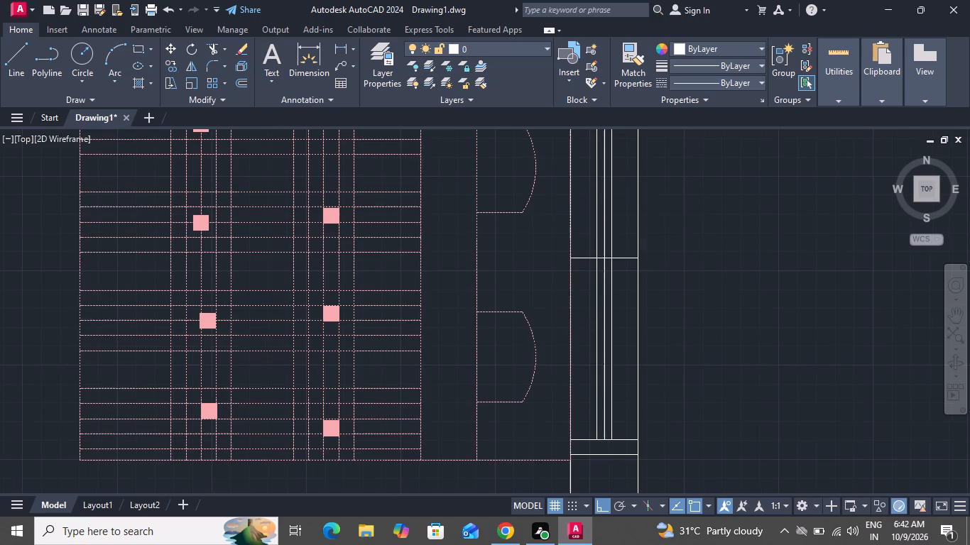
{"action": "scroll", "coordinate": [599, 259], "scroll_direction": "up", "scroll_amount": 2}
{"action": "scroll", "coordinate": [621, 276], "scroll_direction": "down", "scroll_amount": 1}
{"action": "left_click", "coordinate": [613, 292]}
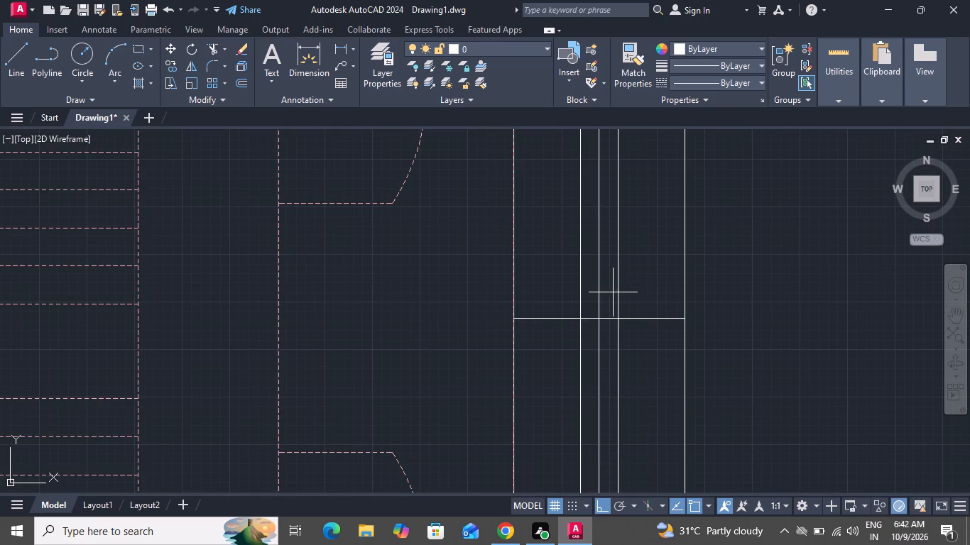
{"action": "left_click", "coordinate": [596, 333]}
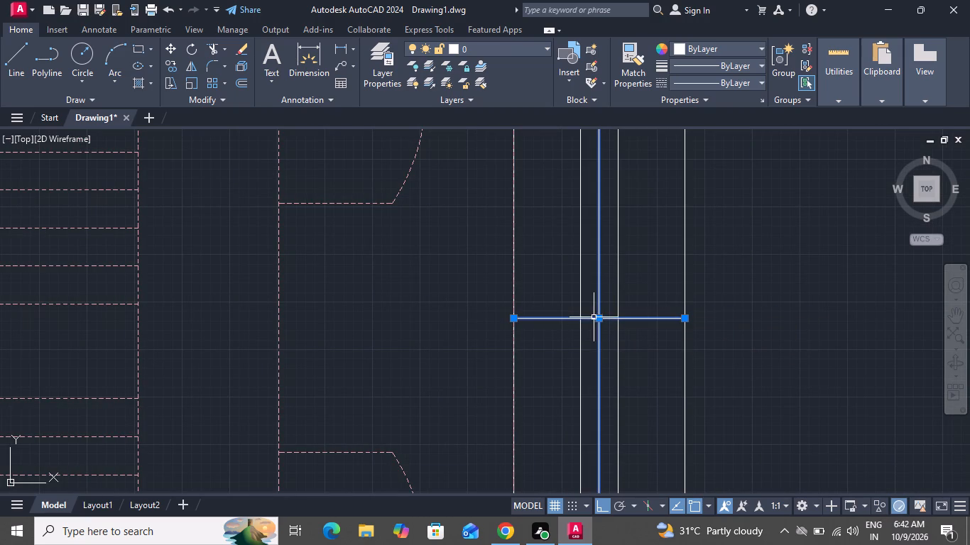
{"action": "key", "text": "Delete"}
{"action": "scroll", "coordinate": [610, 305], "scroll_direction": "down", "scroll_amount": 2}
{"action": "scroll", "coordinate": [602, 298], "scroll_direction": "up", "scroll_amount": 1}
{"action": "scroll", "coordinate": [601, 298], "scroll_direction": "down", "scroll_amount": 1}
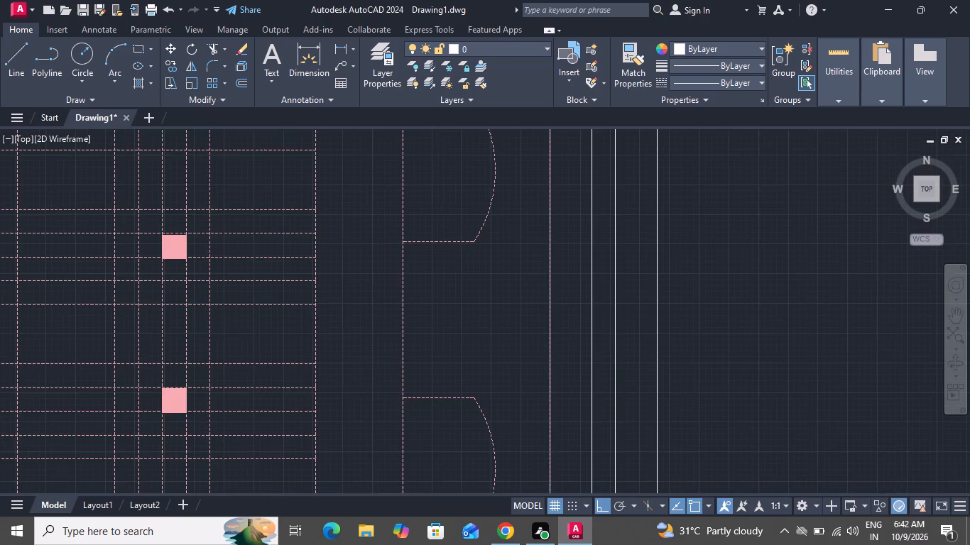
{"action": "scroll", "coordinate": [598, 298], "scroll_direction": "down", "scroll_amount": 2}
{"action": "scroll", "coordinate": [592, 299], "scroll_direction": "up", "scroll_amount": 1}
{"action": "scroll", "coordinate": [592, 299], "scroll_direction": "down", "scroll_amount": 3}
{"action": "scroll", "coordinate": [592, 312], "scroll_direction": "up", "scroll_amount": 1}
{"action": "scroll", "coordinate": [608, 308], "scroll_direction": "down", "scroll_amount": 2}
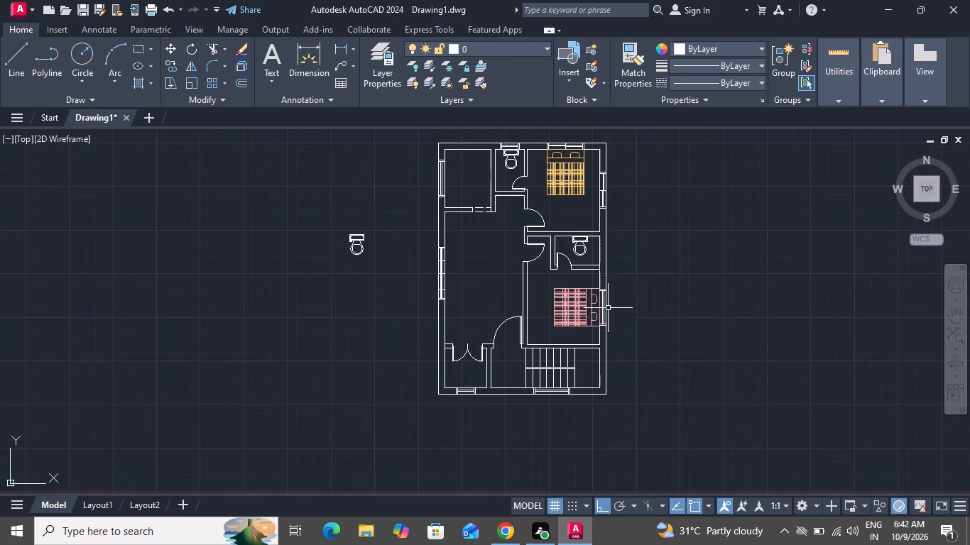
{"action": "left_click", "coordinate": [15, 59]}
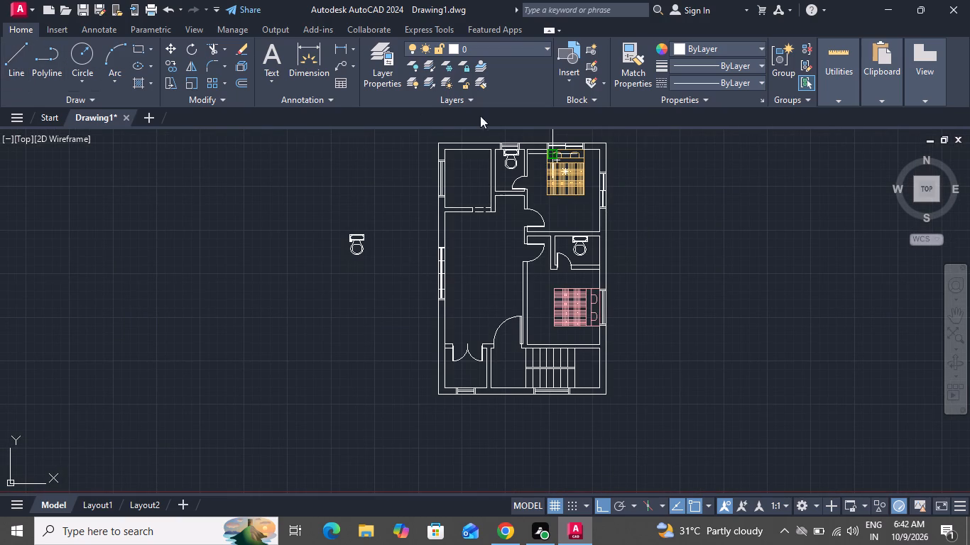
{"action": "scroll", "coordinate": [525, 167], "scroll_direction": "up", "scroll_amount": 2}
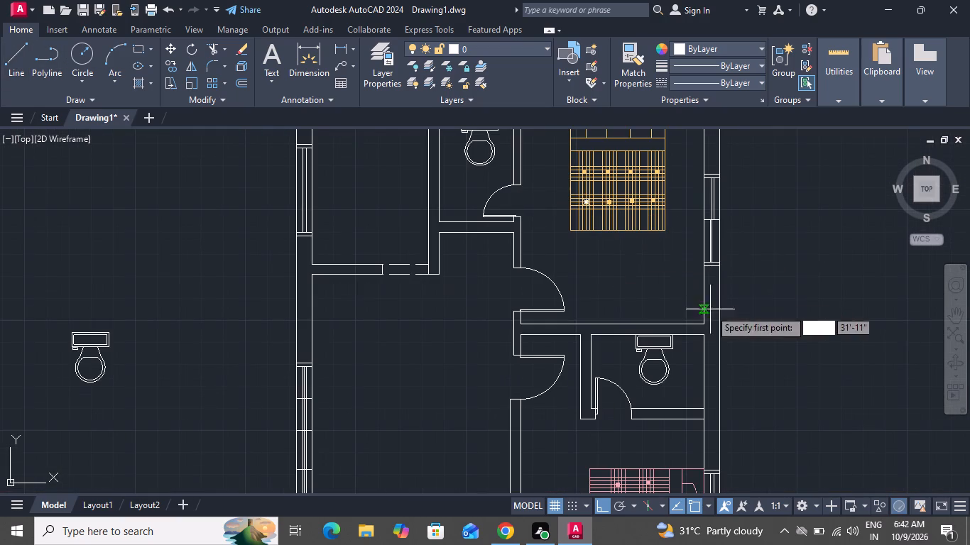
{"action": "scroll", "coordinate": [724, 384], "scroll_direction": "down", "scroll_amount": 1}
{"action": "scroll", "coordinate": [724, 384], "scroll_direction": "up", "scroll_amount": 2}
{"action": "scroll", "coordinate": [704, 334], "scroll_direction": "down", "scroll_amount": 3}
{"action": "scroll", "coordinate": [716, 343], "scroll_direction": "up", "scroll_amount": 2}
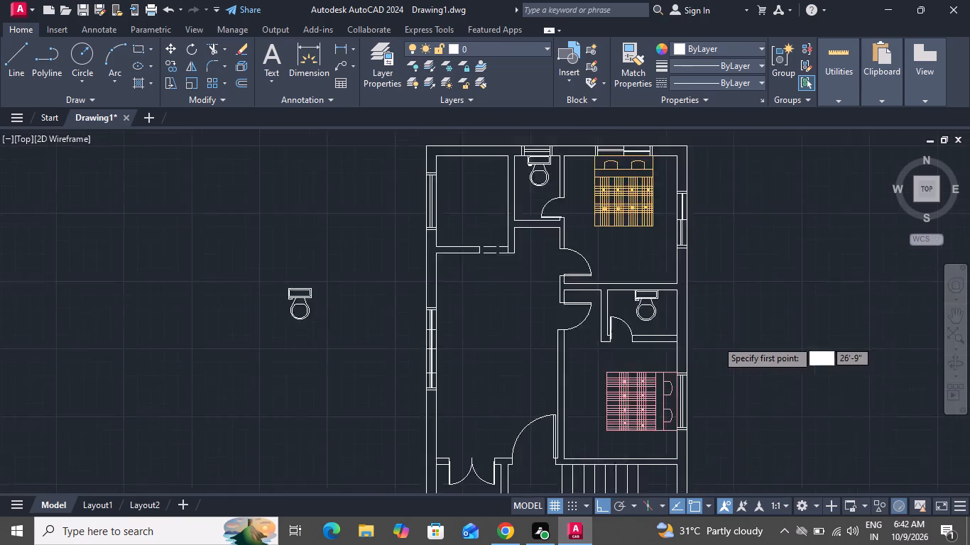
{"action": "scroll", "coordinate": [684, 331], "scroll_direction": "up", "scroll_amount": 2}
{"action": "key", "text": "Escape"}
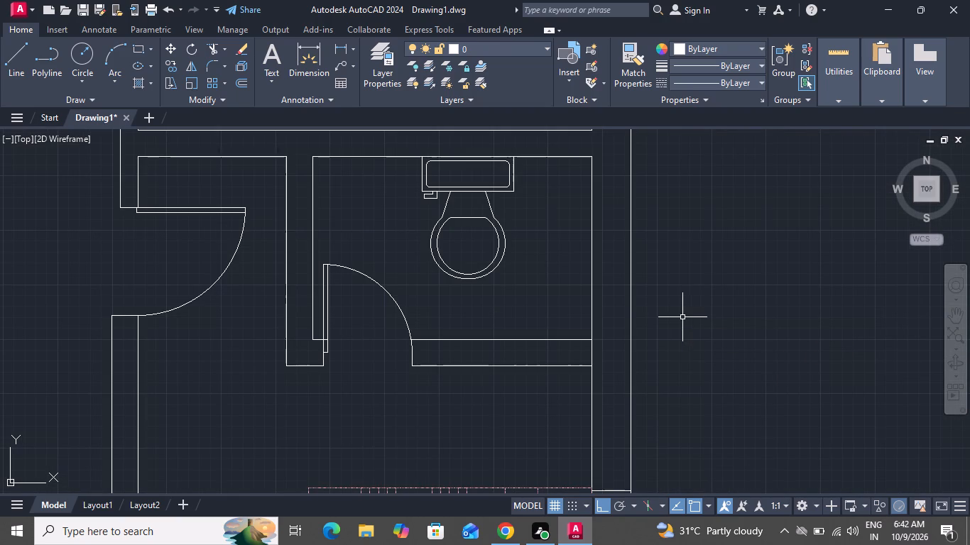
Trim the east wall's inner line where the partition below the lower toilet room meets it, opening the wall junction.
{"action": "type", "text": "tr"}
{"action": "key", "text": "space"}
{"action": "key", "text": "space"}
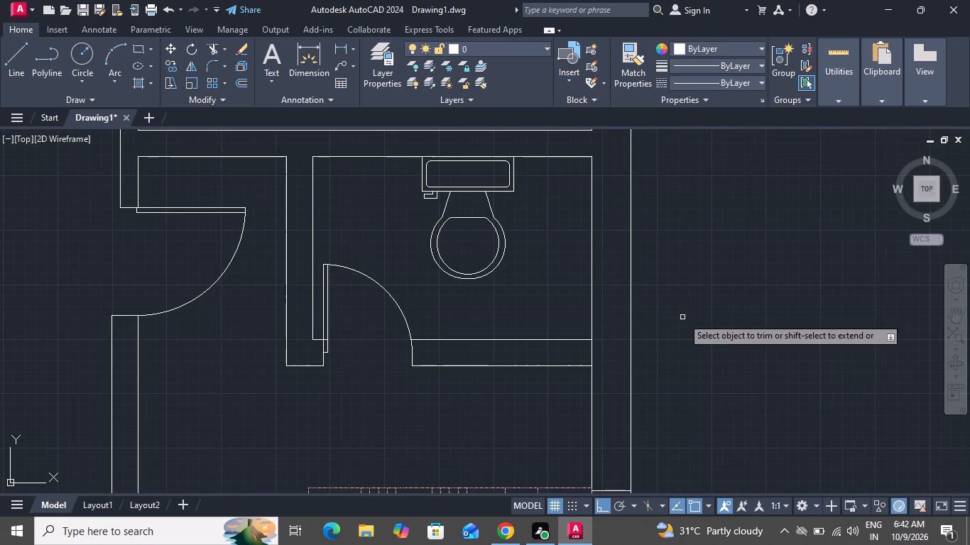
{"action": "scroll", "coordinate": [682, 317], "scroll_direction": "up", "scroll_amount": 1}
{"action": "scroll", "coordinate": [521, 364], "scroll_direction": "up", "scroll_amount": 1}
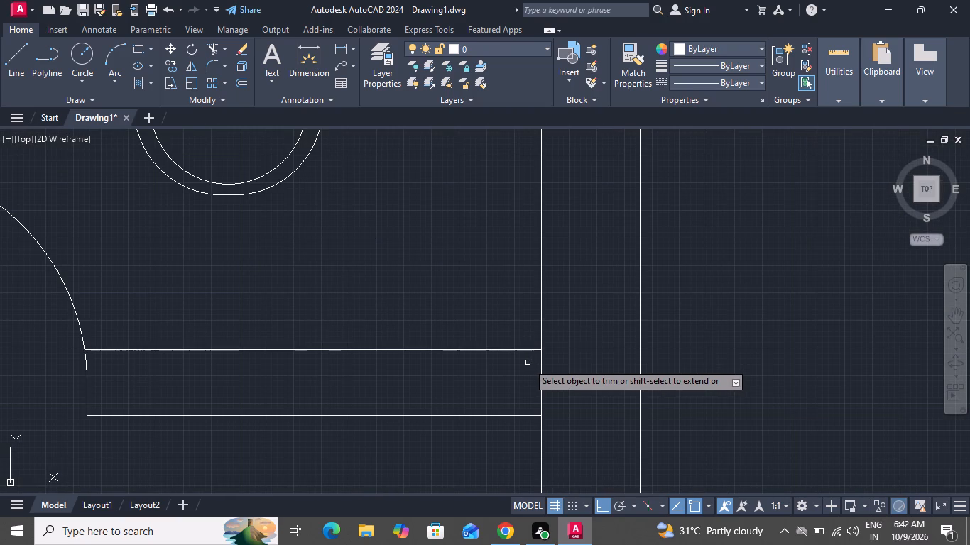
{"action": "left_click", "coordinate": [528, 363]}
{"action": "left_click", "coordinate": [548, 352]}
{"action": "right_click", "coordinate": [552, 353]}
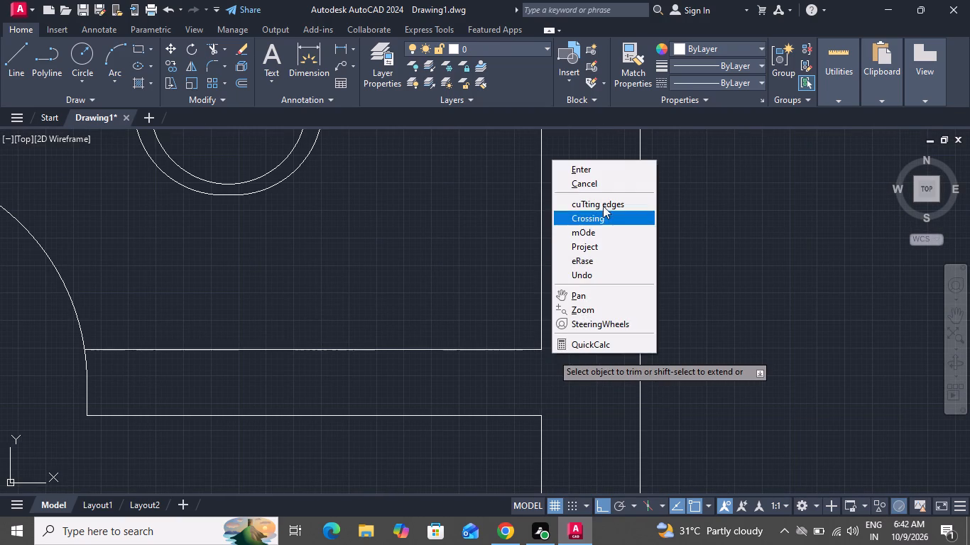
{"action": "left_click", "coordinate": [604, 180]}
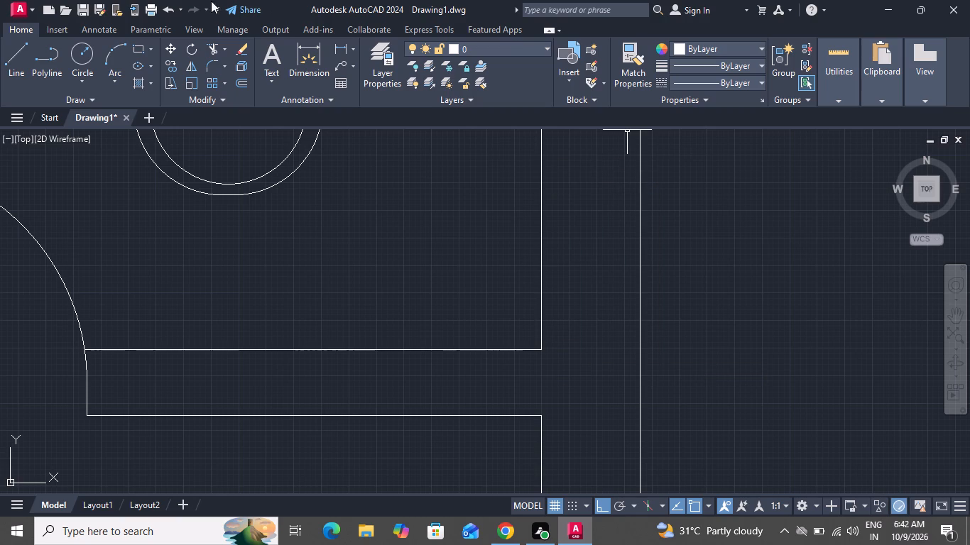
Draw a horizontal 9" line across the east wall from the midpoint of the lower toilet room's inner wall edge.
{"action": "left_click", "coordinate": [6, 59]}
{"action": "scroll", "coordinate": [410, 229], "scroll_direction": "down", "scroll_amount": 3}
{"action": "scroll", "coordinate": [472, 195], "scroll_direction": "up", "scroll_amount": 2}
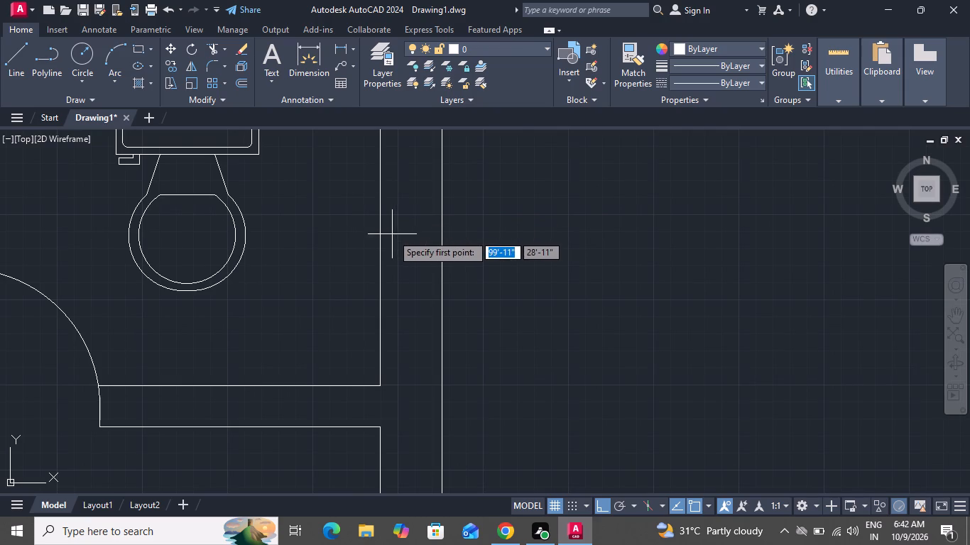
{"action": "scroll", "coordinate": [384, 236], "scroll_direction": "down", "scroll_amount": 2}
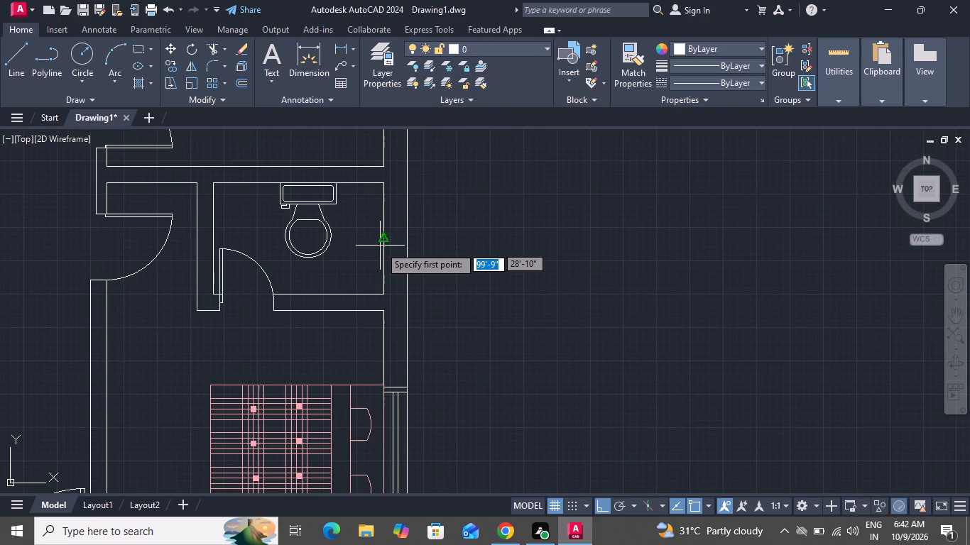
{"action": "left_click", "coordinate": [383, 238]}
{"action": "scroll", "coordinate": [422, 229], "scroll_direction": "up", "scroll_amount": 1}
{"action": "scroll", "coordinate": [422, 229], "scroll_direction": "down", "scroll_amount": 1}
{"action": "scroll", "coordinate": [422, 229], "scroll_direction": "up", "scroll_amount": 1}
{"action": "scroll", "coordinate": [422, 229], "scroll_direction": "down", "scroll_amount": 1}
{"action": "scroll", "coordinate": [421, 230], "scroll_direction": "up", "scroll_amount": 1}
{"action": "scroll", "coordinate": [373, 286], "scroll_direction": "up", "scroll_amount": 2}
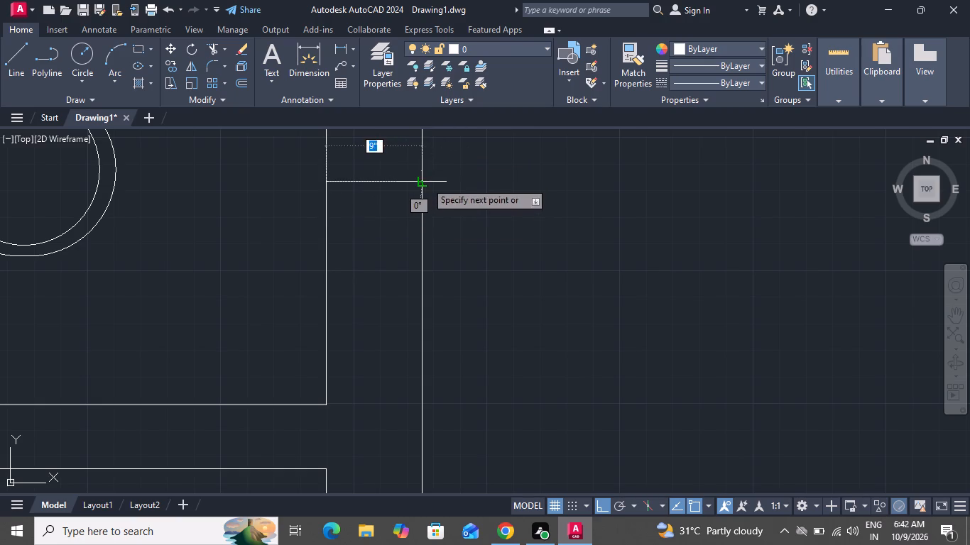
{"action": "left_click", "coordinate": [425, 182]}
{"action": "right_click", "coordinate": [425, 182]}
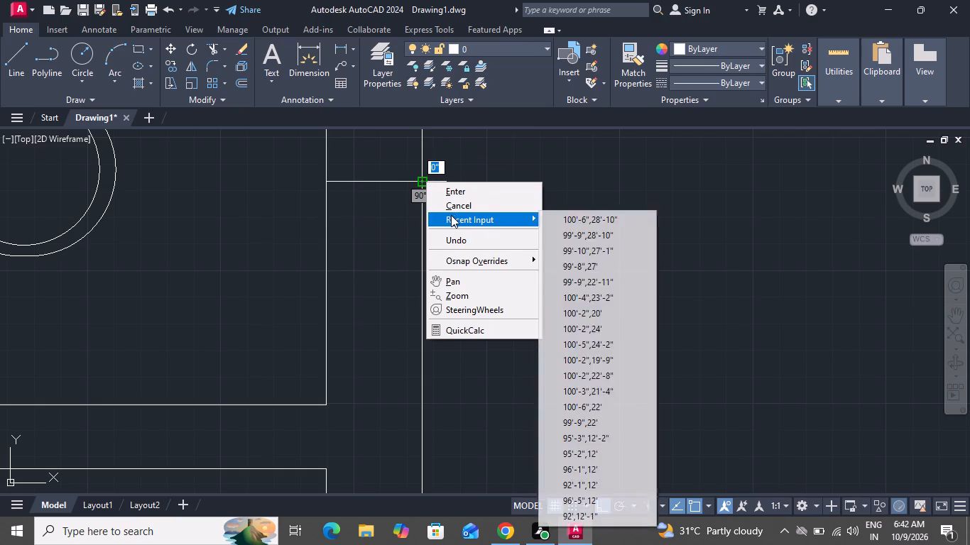
{"action": "left_click", "coordinate": [451, 196]}
Offset the line across the toilet room's east wall by 1' to both sides to mark the window opening's ends.
{"action": "key", "text": "o"}
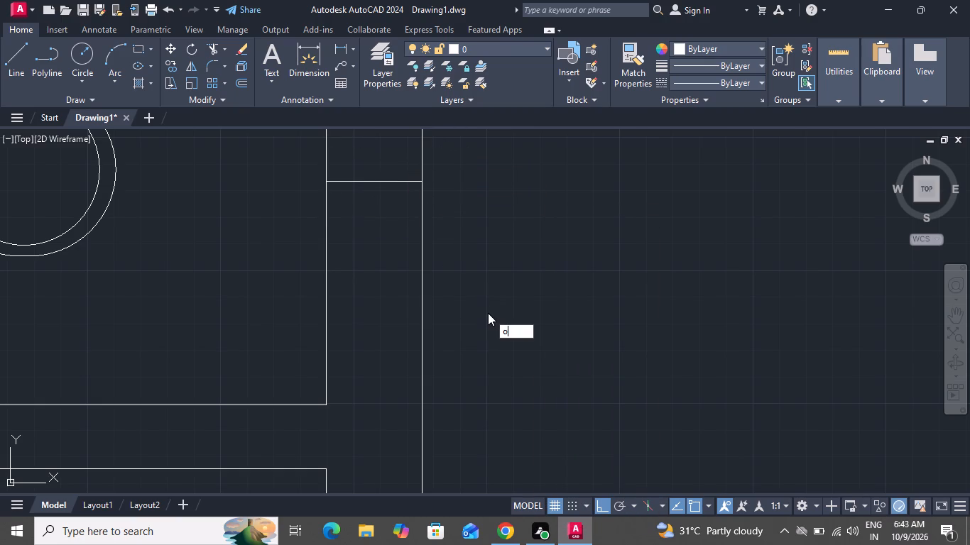
{"action": "key", "text": "space"}
{"action": "key", "text": "1"}
{"action": "key", "text": "apostrophe"}
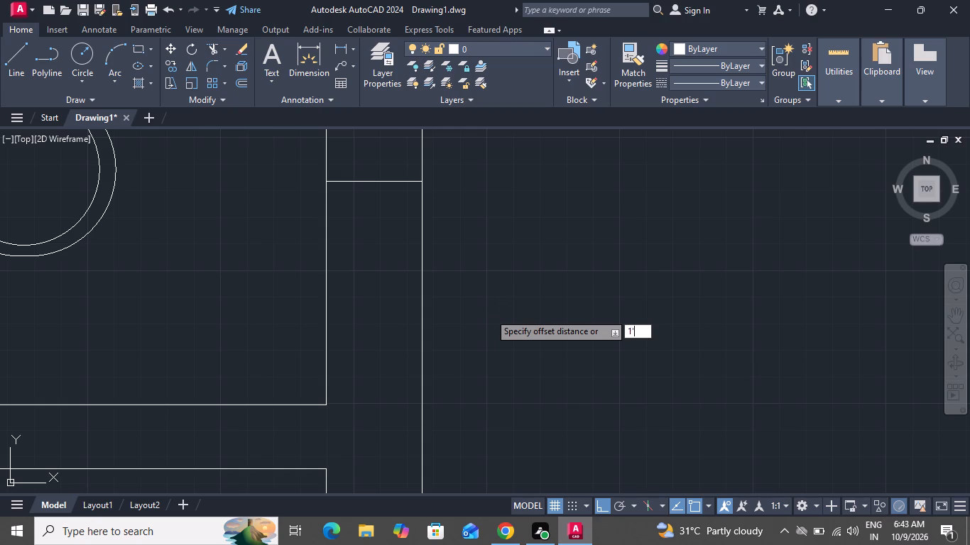
{"action": "key", "text": "Return"}
{"action": "scroll", "coordinate": [402, 303], "scroll_direction": "down", "scroll_amount": 2}
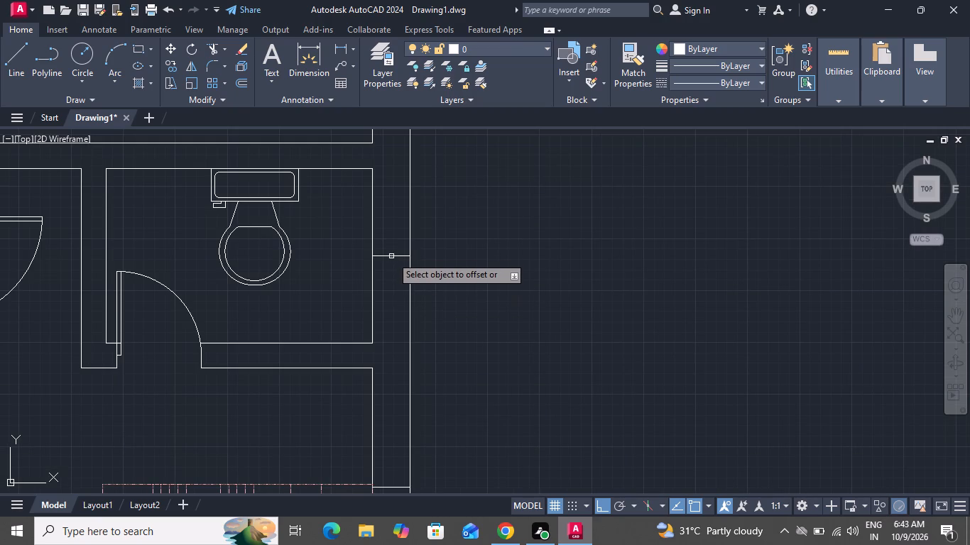
{"action": "left_click", "coordinate": [391, 256]}
{"action": "left_click", "coordinate": [393, 280]}
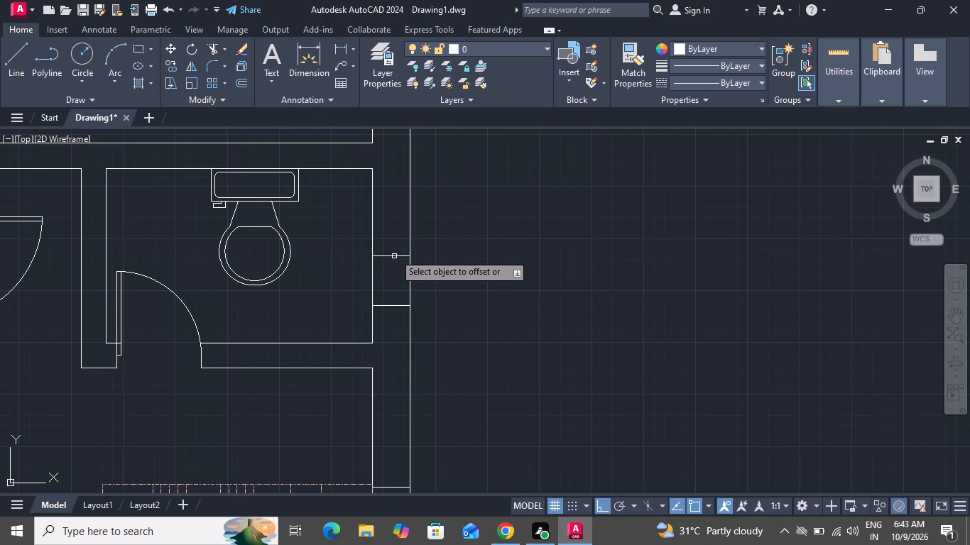
{"action": "left_click", "coordinate": [396, 258]}
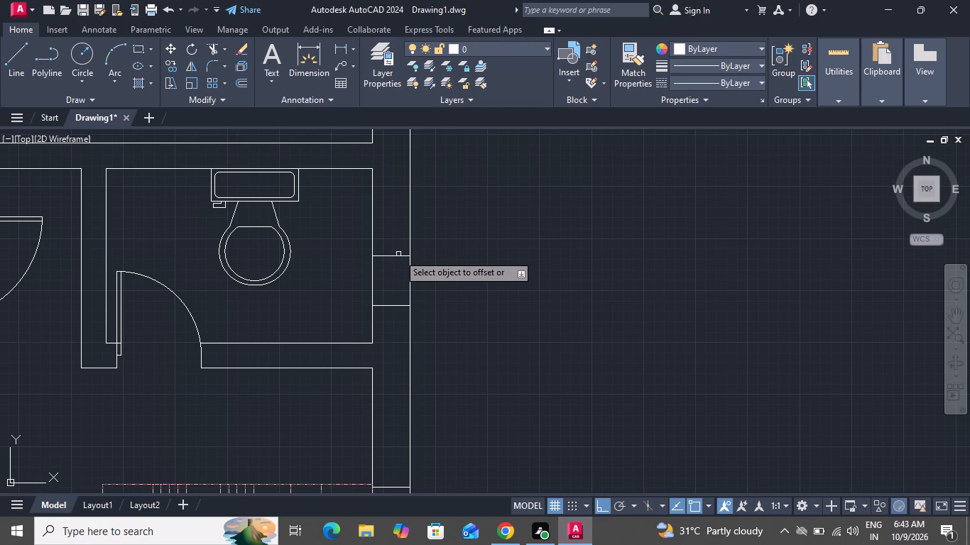
{"action": "left_click", "coordinate": [399, 258]}
{"action": "left_click", "coordinate": [394, 202]}
{"action": "right_click", "coordinate": [445, 207]}
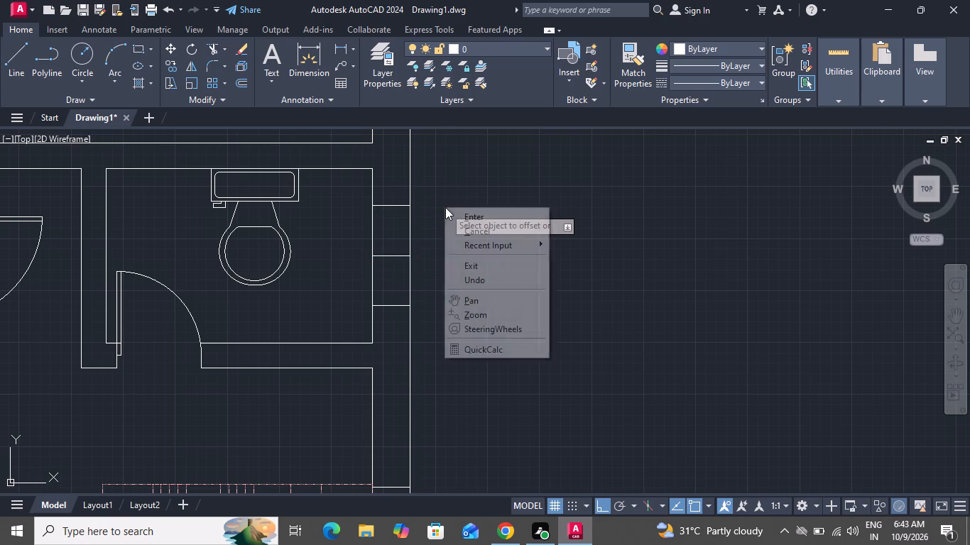
{"action": "left_click", "coordinate": [479, 233]}
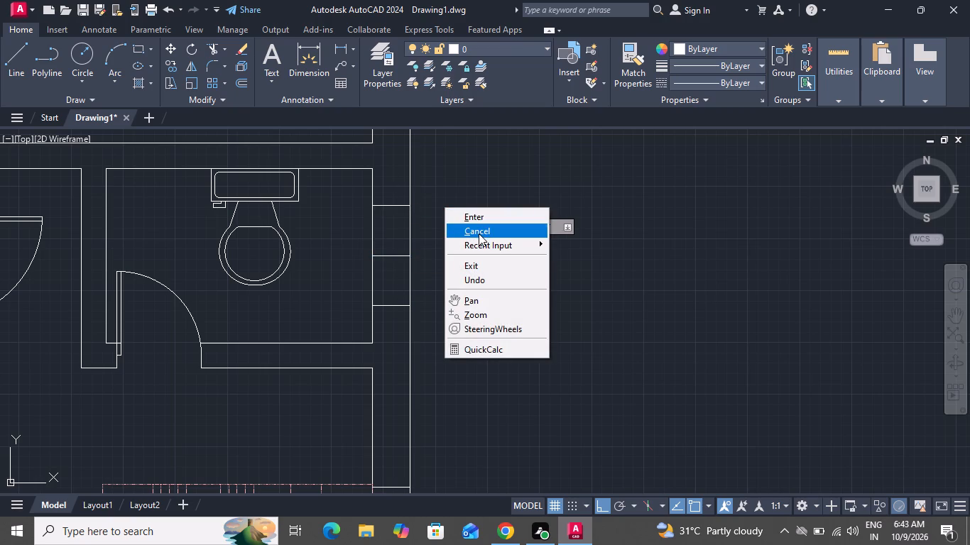
Offset the toilet window opening's lower and upper end lines outward by 2" to form the jambs.
{"action": "key", "text": "o"}
{"action": "key", "text": "space"}
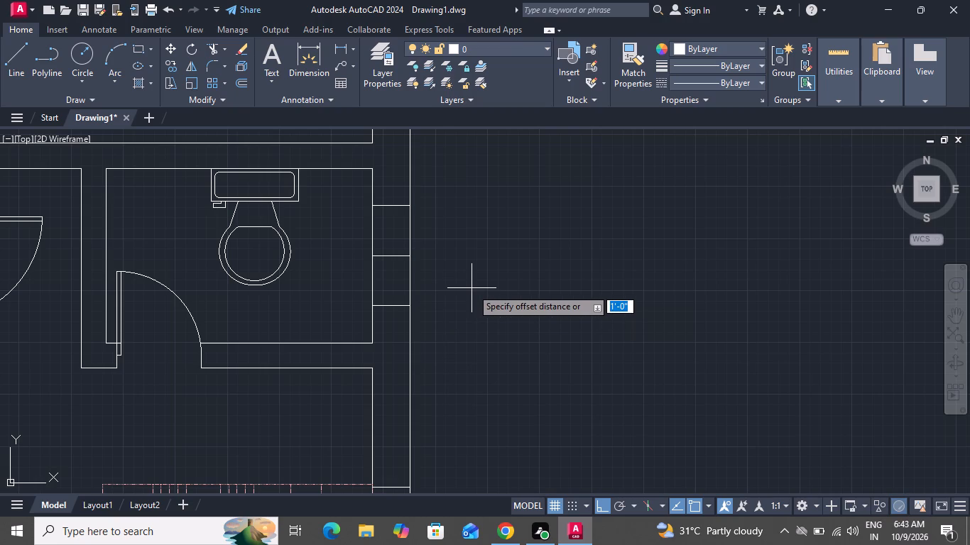
{"action": "key", "text": "2"}
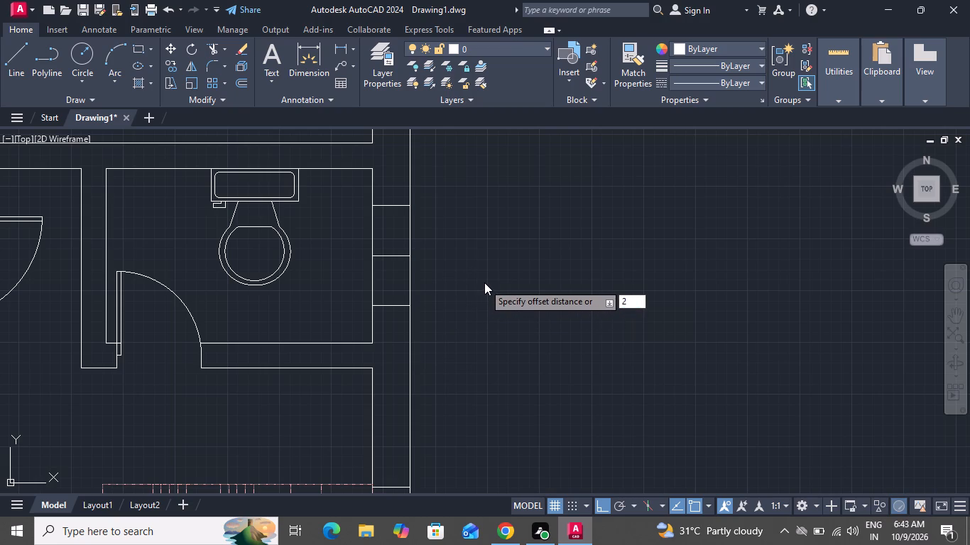
{"action": "key", "text": "shift+quotedbl"}
{"action": "key", "text": "Return"}
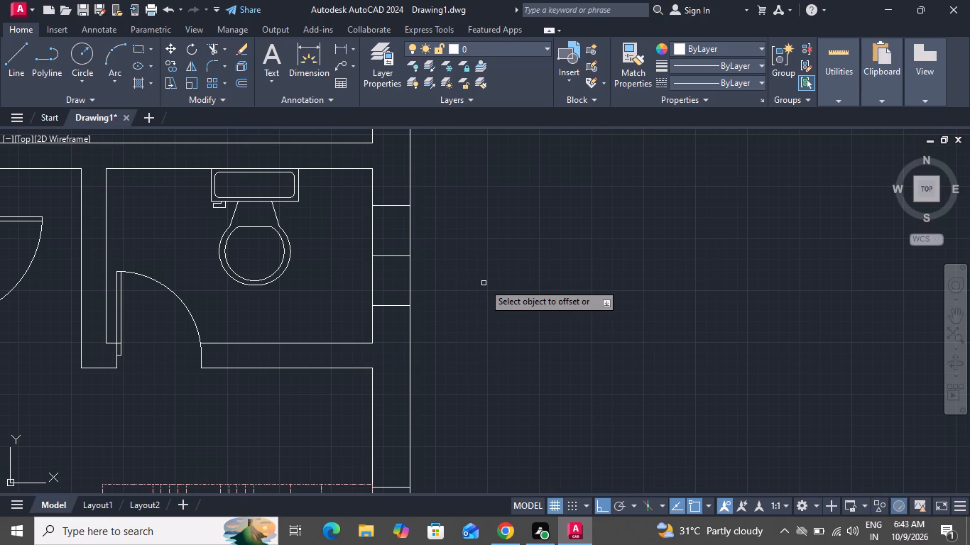
{"action": "left_click", "coordinate": [387, 306]}
{"action": "left_click", "coordinate": [394, 327]}
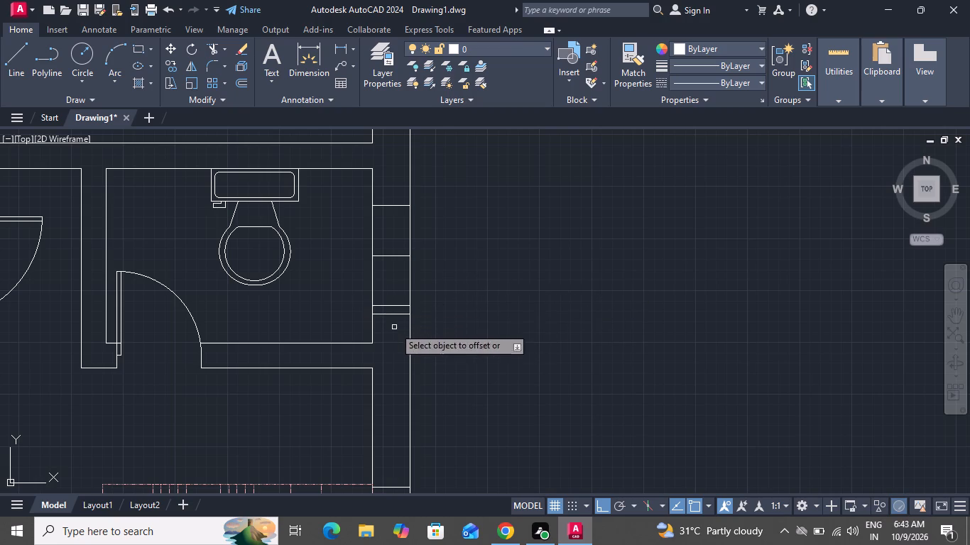
{"action": "left_click", "coordinate": [398, 207]}
{"action": "left_click", "coordinate": [397, 181]}
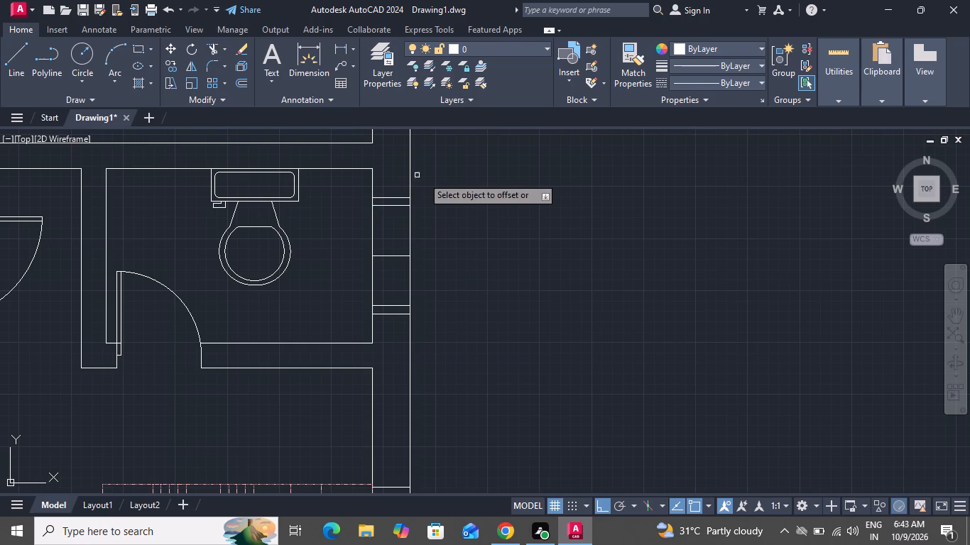
{"action": "right_click", "coordinate": [445, 196]}
{"action": "left_click", "coordinate": [463, 220]}
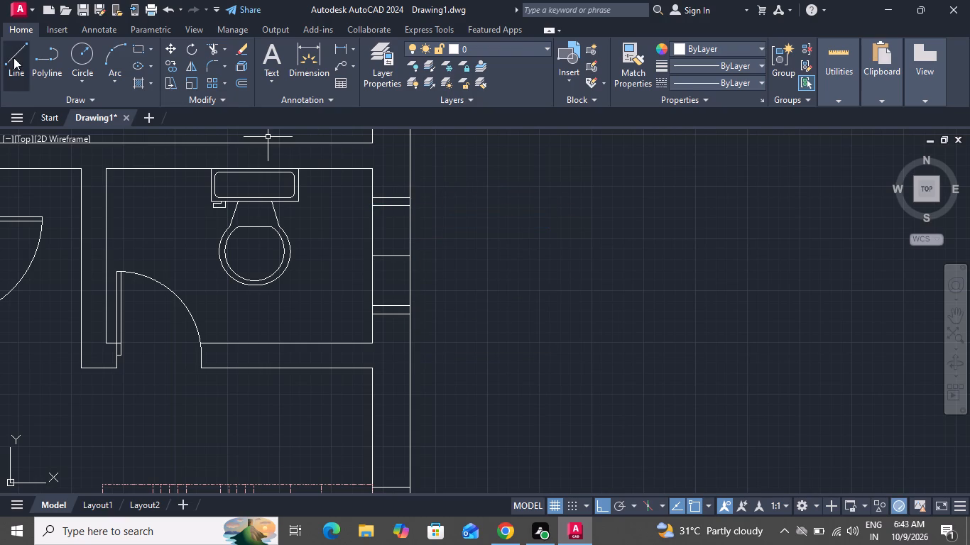
Draw a vertical 2' line between the midpoints of the inner jamb lines in the lower toilet room's window opening.
{"action": "left_click", "coordinate": [13, 57]}
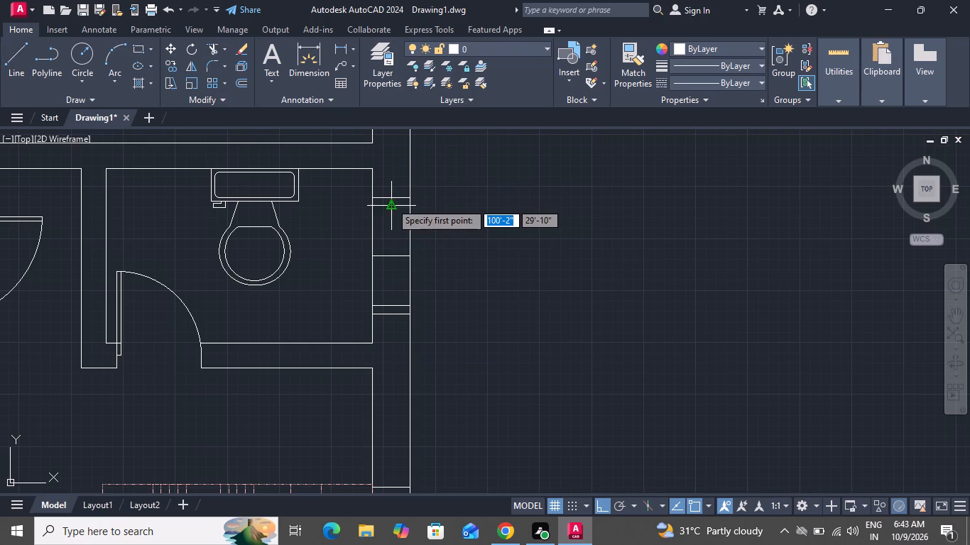
{"action": "left_click", "coordinate": [391, 202]}
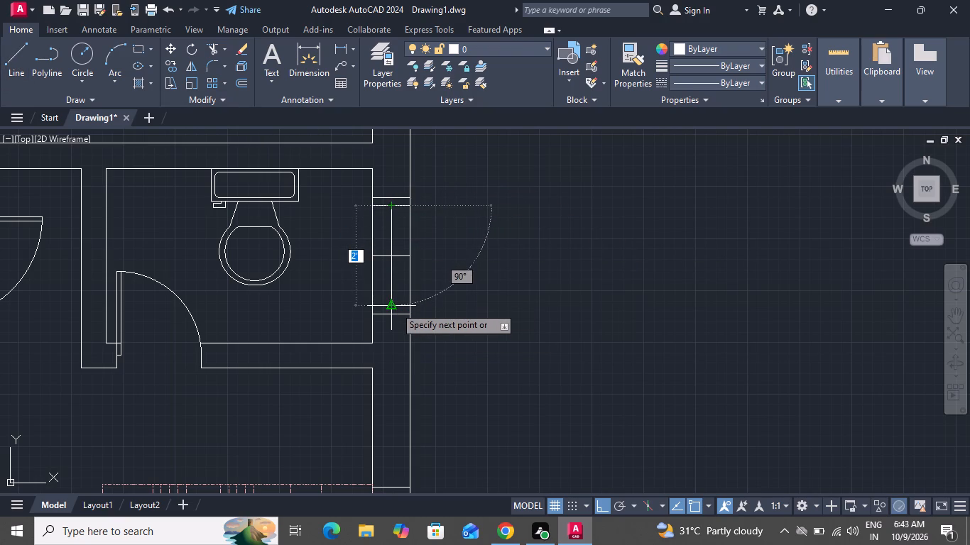
{"action": "left_click", "coordinate": [395, 308]}
{"action": "right_click", "coordinate": [395, 309]}
{"action": "left_click", "coordinate": [425, 327]}
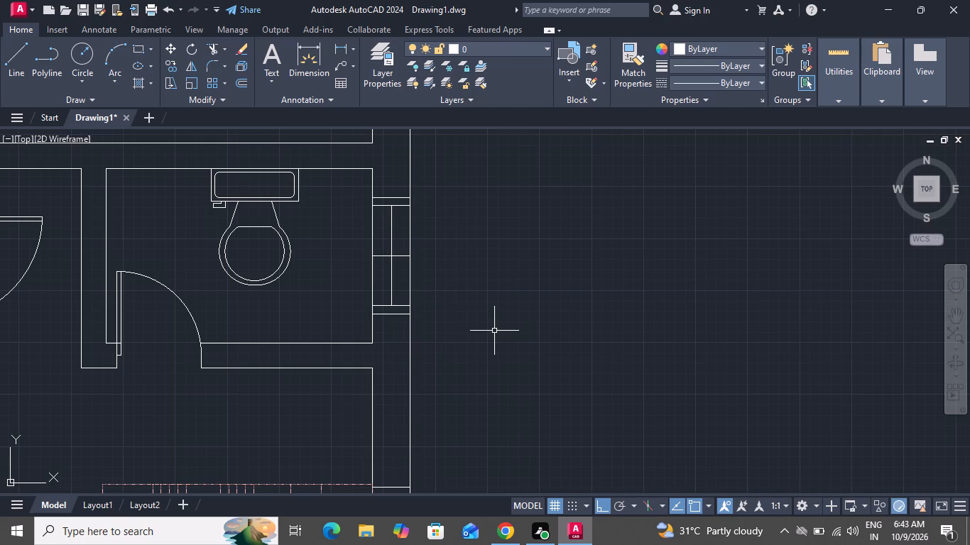
Offset the toilet window's vertical centre line by 1" to both sides to form the glazing lines.
{"action": "type", "text": "o"}
{"action": "key", "text": "space"}
{"action": "key", "text": "1"}
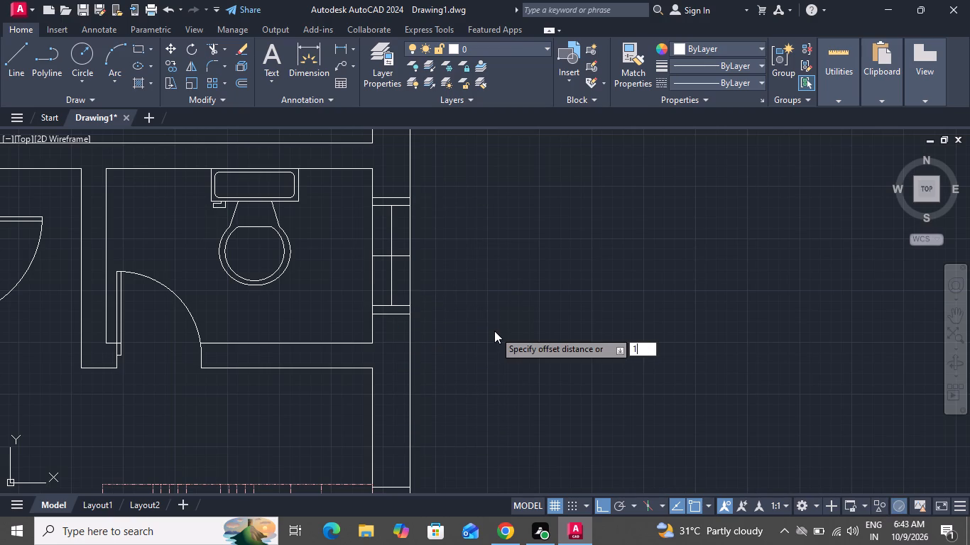
{"action": "key", "text": "shift+quotedbl"}
{"action": "key", "text": "Return"}
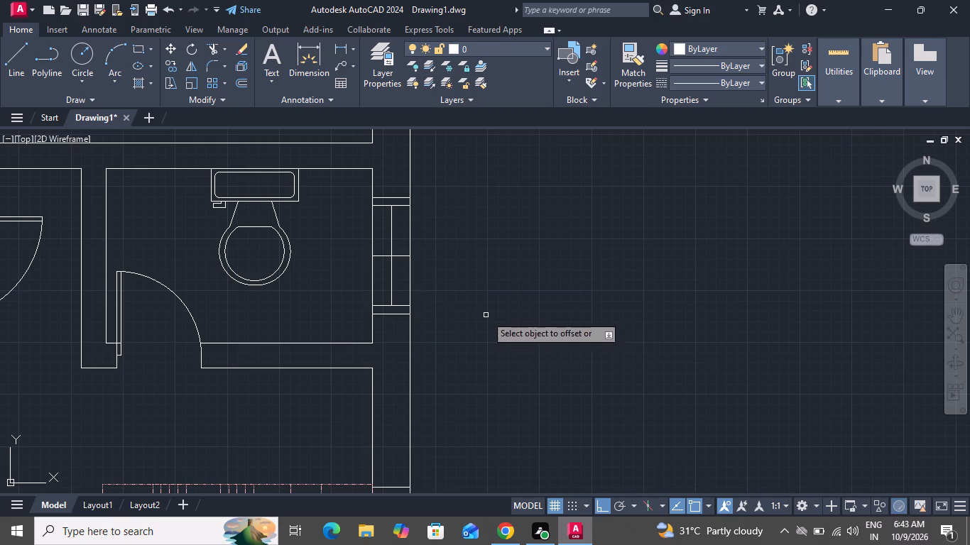
{"action": "scroll", "coordinate": [384, 282], "scroll_direction": "up", "scroll_amount": 2}
{"action": "left_click_drag", "start_coordinate": [392, 280], "coordinate": [403, 275]}
{"action": "left_click", "coordinate": [413, 270]}
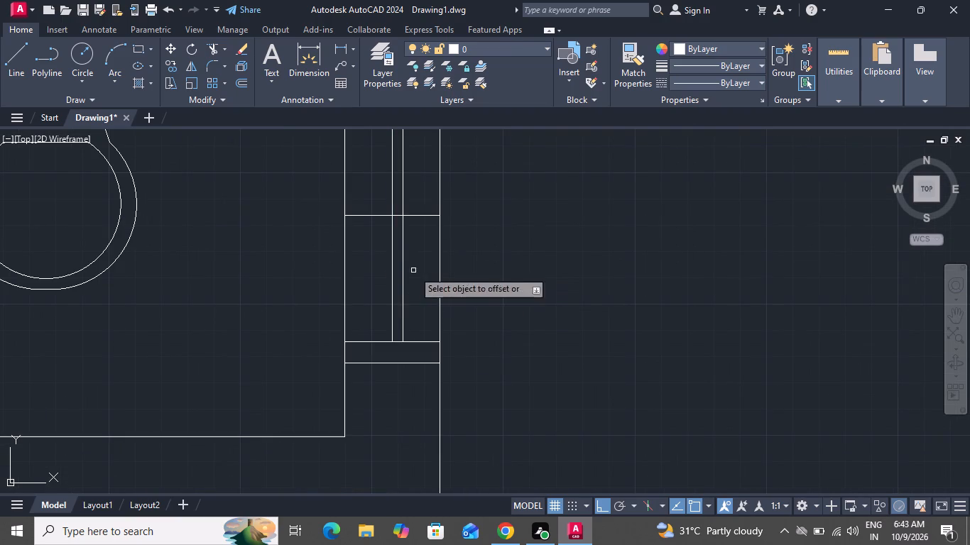
{"action": "left_click", "coordinate": [391, 286]}
{"action": "left_click", "coordinate": [383, 290]}
{"action": "right_click", "coordinate": [383, 290]}
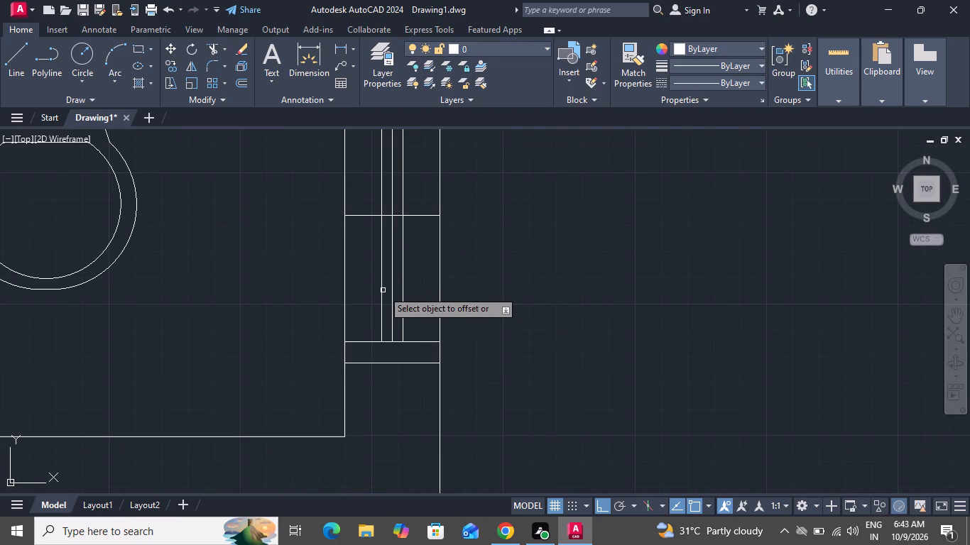
{"action": "left_click", "coordinate": [409, 307]}
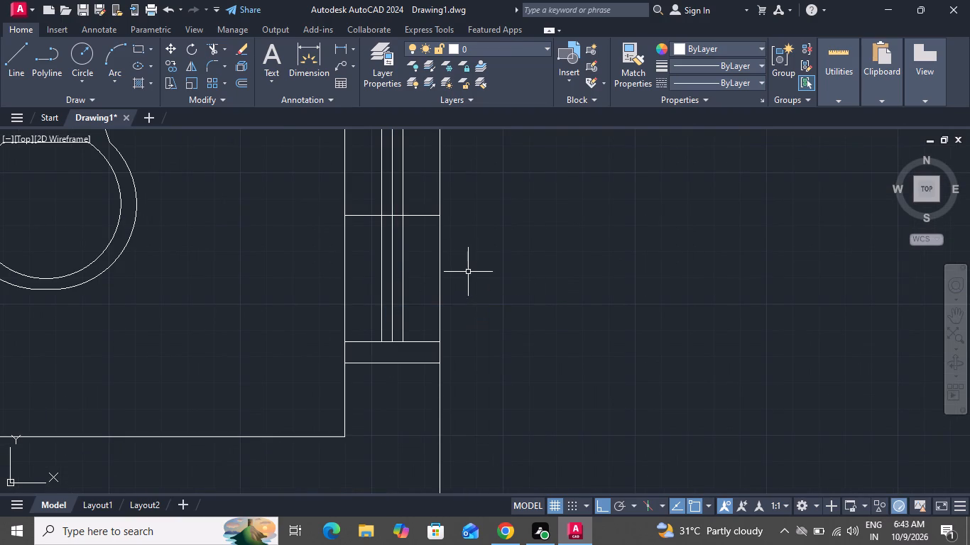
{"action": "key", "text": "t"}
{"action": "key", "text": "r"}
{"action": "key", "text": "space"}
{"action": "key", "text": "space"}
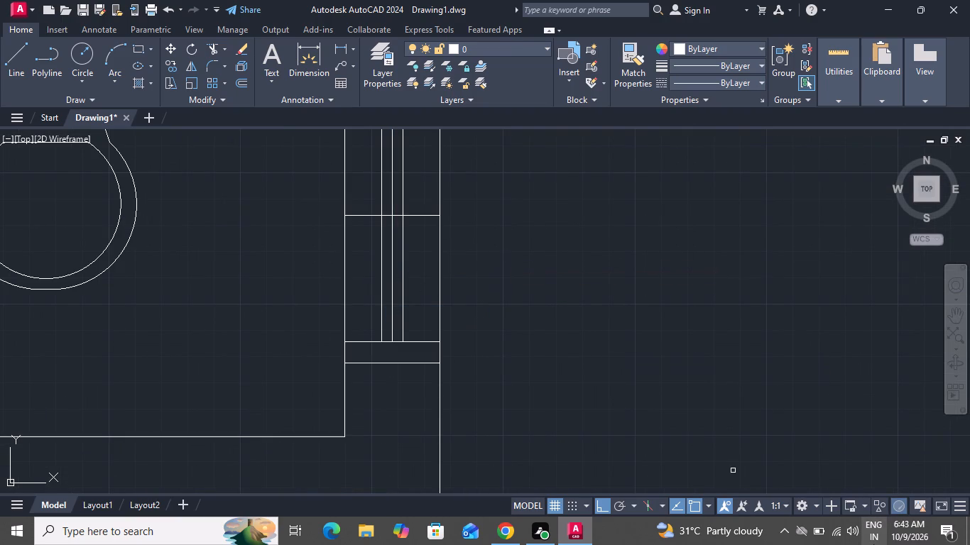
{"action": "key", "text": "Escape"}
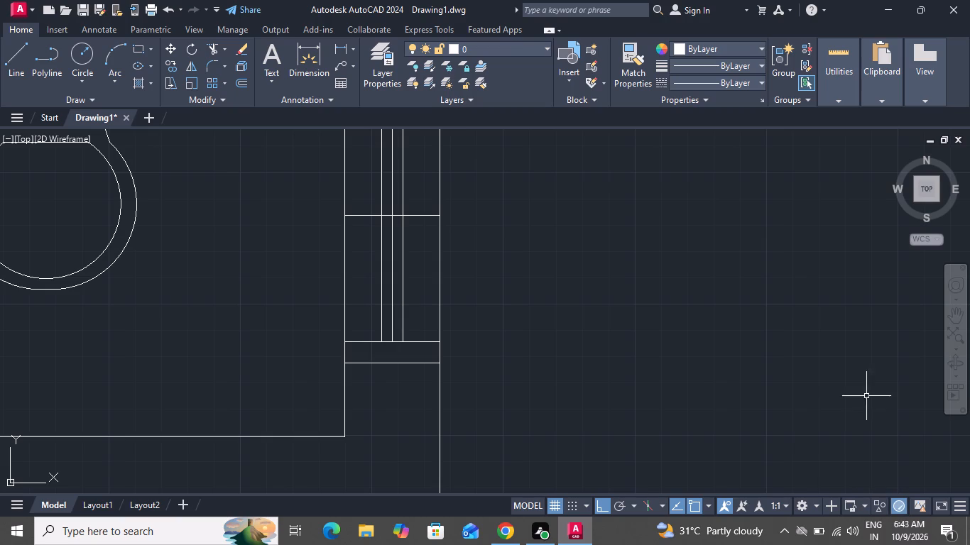
Delete the horizontal construction line and the vertical centre line from the toilet window, keeping the two glazing lines.
{"action": "scroll", "coordinate": [377, 205], "scroll_direction": "down", "scroll_amount": 1}
{"action": "scroll", "coordinate": [377, 205], "scroll_direction": "up", "scroll_amount": 3}
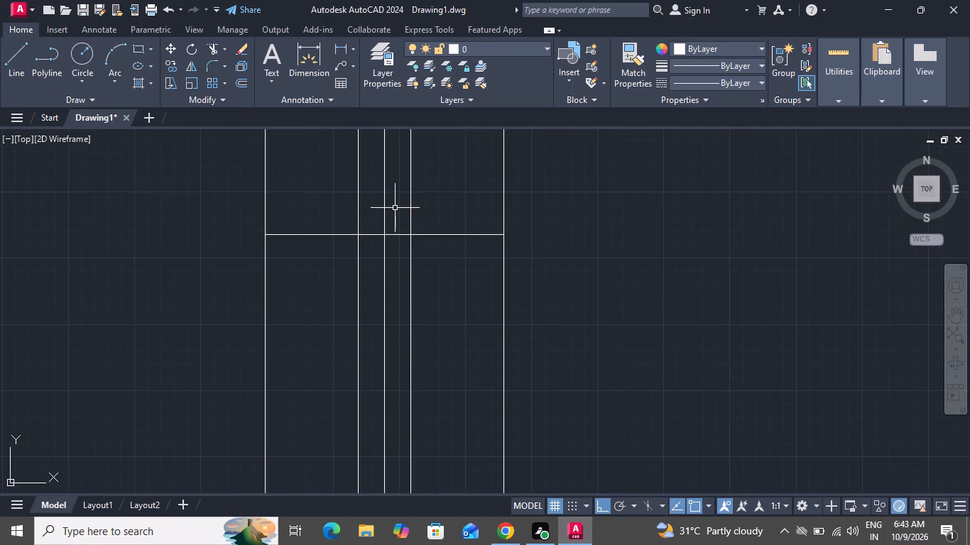
{"action": "left_click", "coordinate": [396, 207]}
{"action": "left_click", "coordinate": [374, 274]}
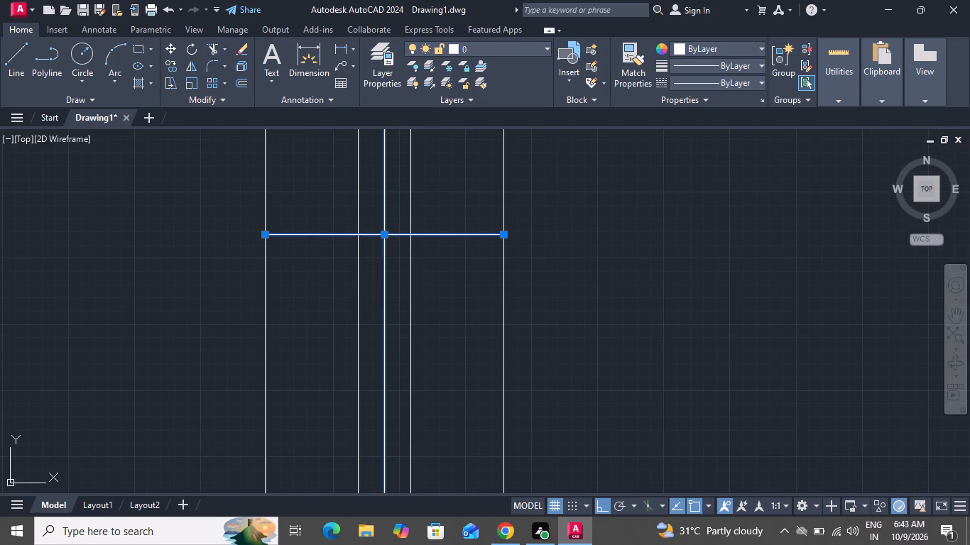
{"action": "key", "text": "Delete"}
Open DesignCenter and insert the Sink-double - 36 in top block from Kitchens.dwg outside the plan's west wall.
{"action": "scroll", "coordinate": [431, 274], "scroll_direction": "down", "scroll_amount": 3}
{"action": "scroll", "coordinate": [399, 288], "scroll_direction": "up", "scroll_amount": 1}
{"action": "scroll", "coordinate": [389, 297], "scroll_direction": "down", "scroll_amount": 3}
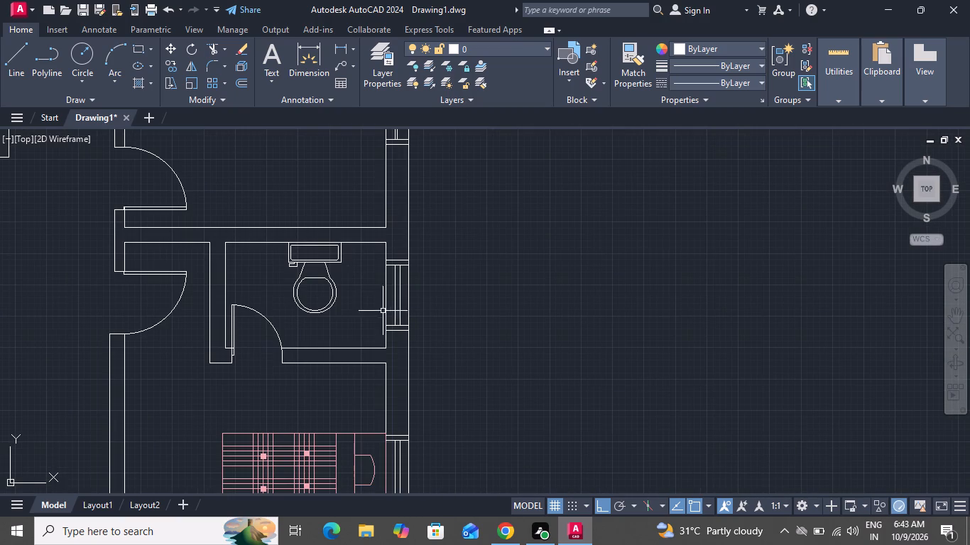
{"action": "scroll", "coordinate": [215, 261], "scroll_direction": "up", "scroll_amount": 1}
{"action": "scroll", "coordinate": [215, 261], "scroll_direction": "down", "scroll_amount": 4}
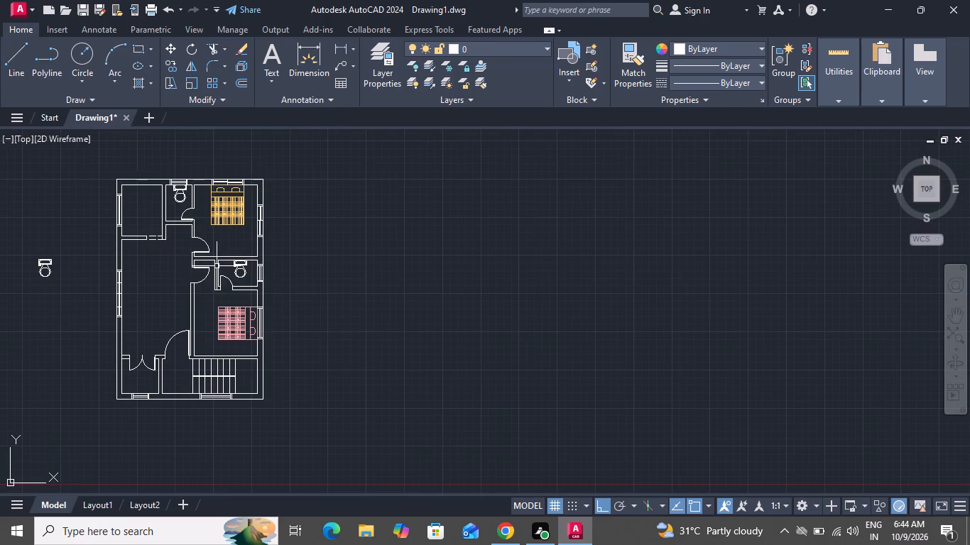
{"action": "type", "text": "dc"}
{"action": "key", "text": "space"}
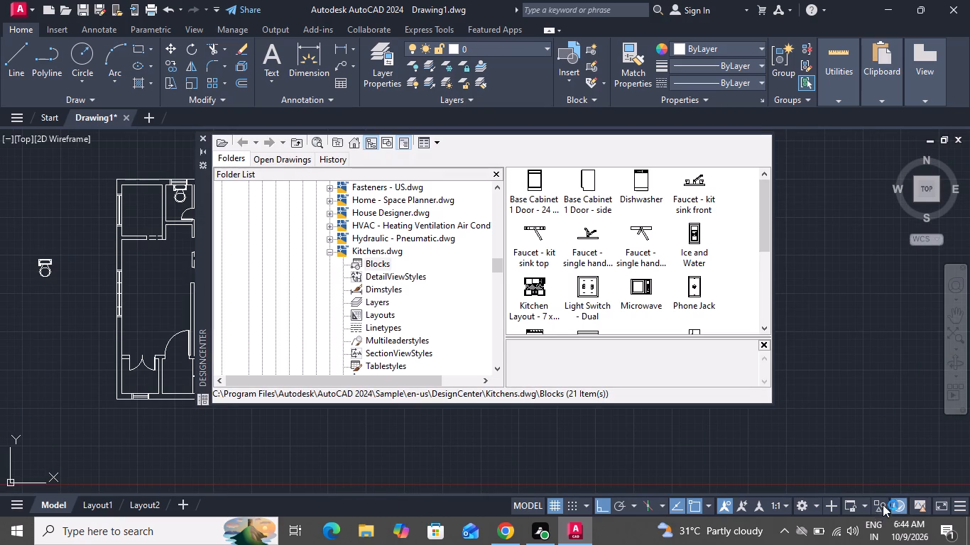
{"action": "scroll", "coordinate": [661, 319], "scroll_direction": "up", "scroll_amount": 1}
{"action": "scroll", "coordinate": [658, 318], "scroll_direction": "down", "scroll_amount": 1}
{"action": "scroll", "coordinate": [658, 318], "scroll_direction": "up", "scroll_amount": 1}
{"action": "scroll", "coordinate": [588, 258], "scroll_direction": "up", "scroll_amount": 3}
{"action": "scroll", "coordinate": [599, 271], "scroll_direction": "down", "scroll_amount": 3}
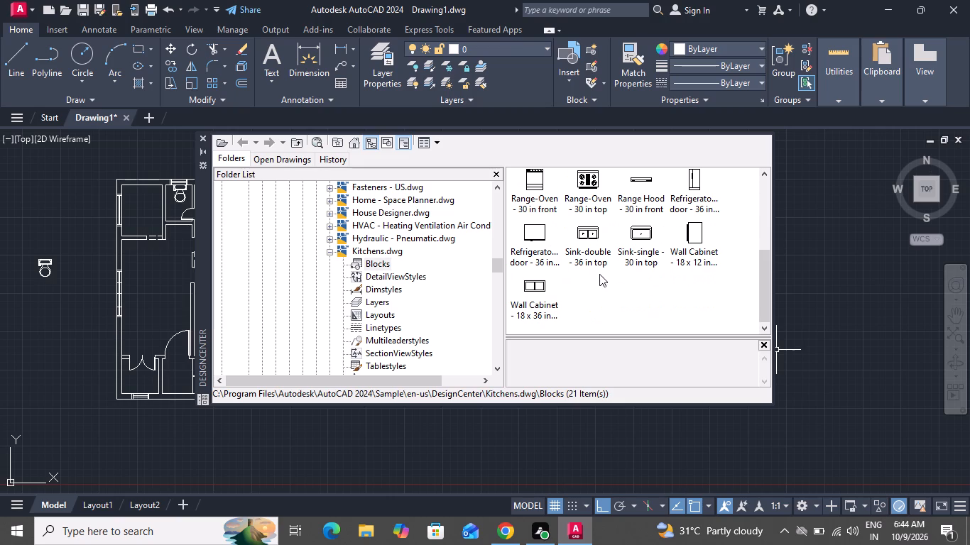
{"action": "left_click_drag", "start_coordinate": [577, 239], "coordinate": [0, 220]}
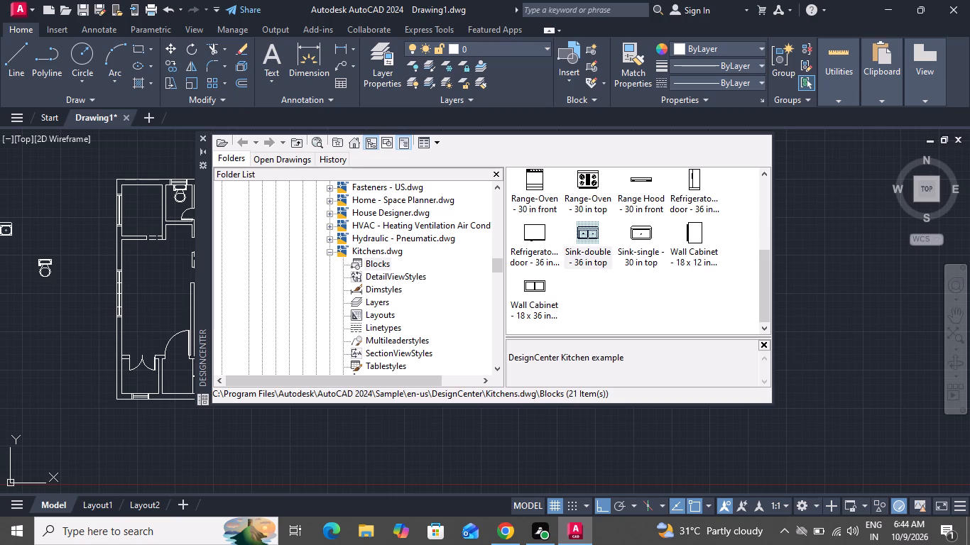
{"action": "left_click_drag", "start_coordinate": [0, 220], "coordinate": [64, 332]}
Insert the Range-Oven - 30 in top block and the wide 36 in. refrigerator block outside the west wall, above the sink.
{"action": "left_click_drag", "start_coordinate": [595, 177], "coordinate": [82, 254]}
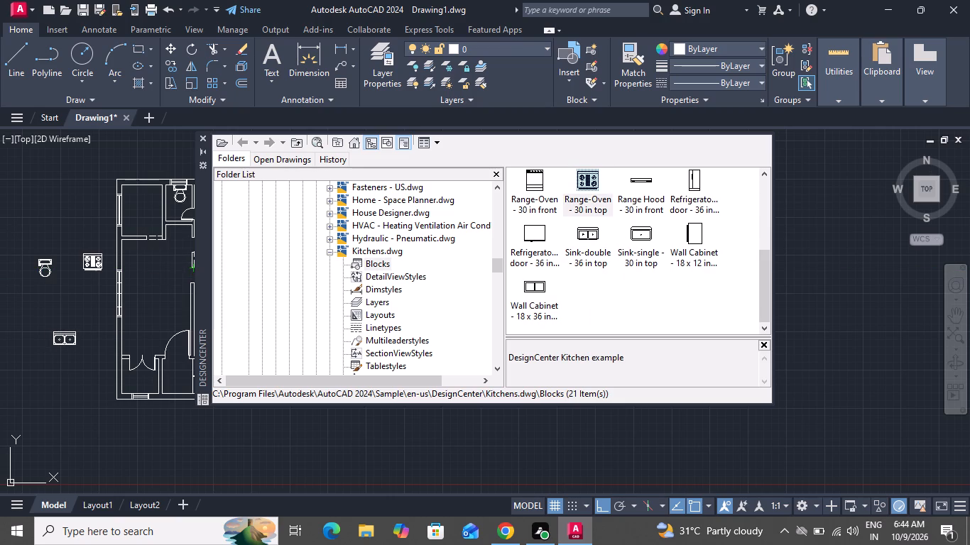
{"action": "left_click_drag", "start_coordinate": [82, 254], "coordinate": [80, 255]}
{"action": "left_click_drag", "start_coordinate": [543, 229], "coordinate": [137, 316]}
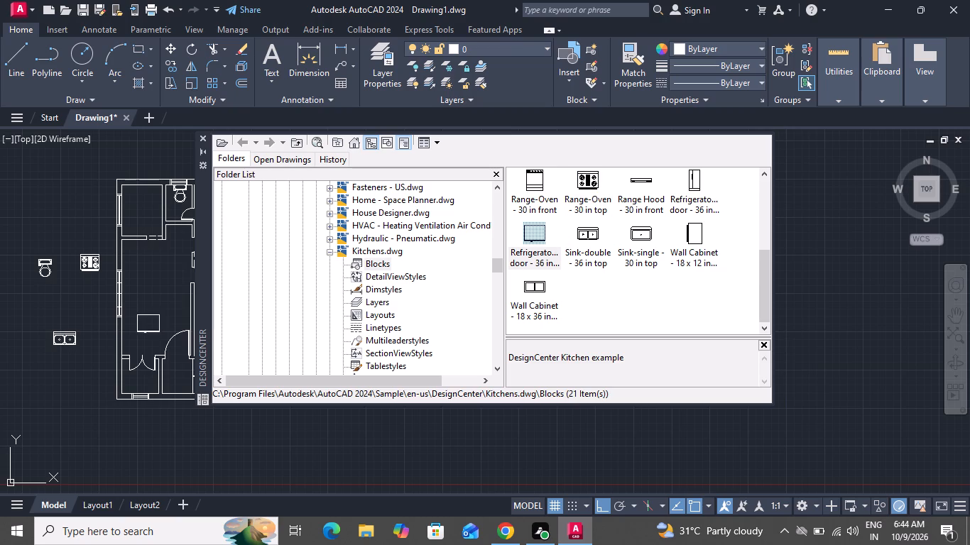
{"action": "left_click_drag", "start_coordinate": [137, 316], "coordinate": [68, 285]}
Insert the Dining Set - 36 x 72 in. block from Home - Space Planner.dwg outside the west wall, below the sink.
{"action": "scroll", "coordinate": [627, 305], "scroll_direction": "up", "scroll_amount": 3}
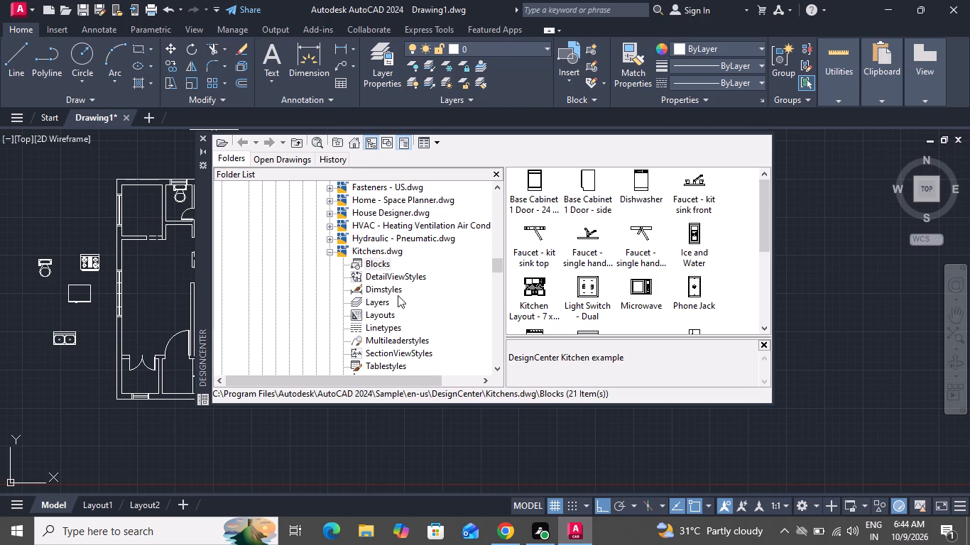
{"action": "scroll", "coordinate": [398, 295], "scroll_direction": "up", "scroll_amount": 2}
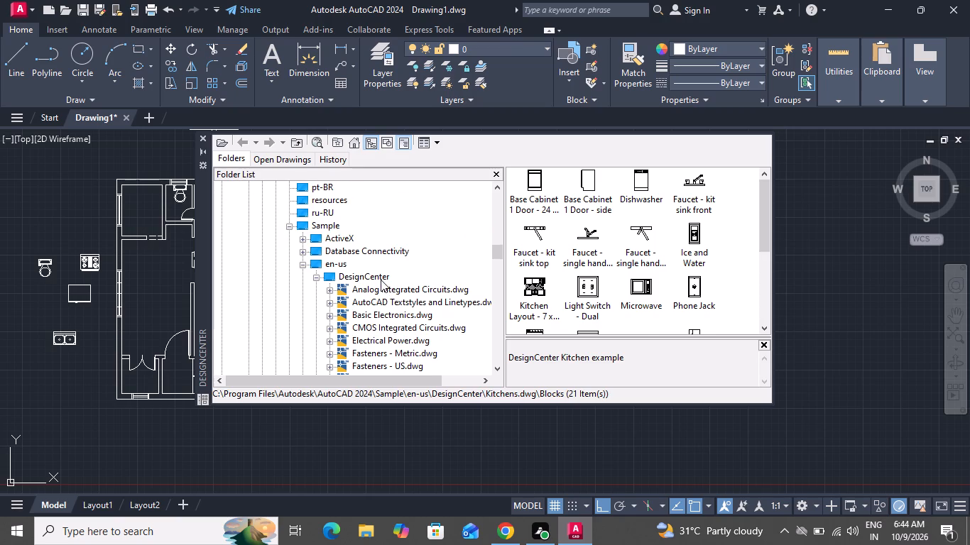
{"action": "double_click", "coordinate": [381, 280]}
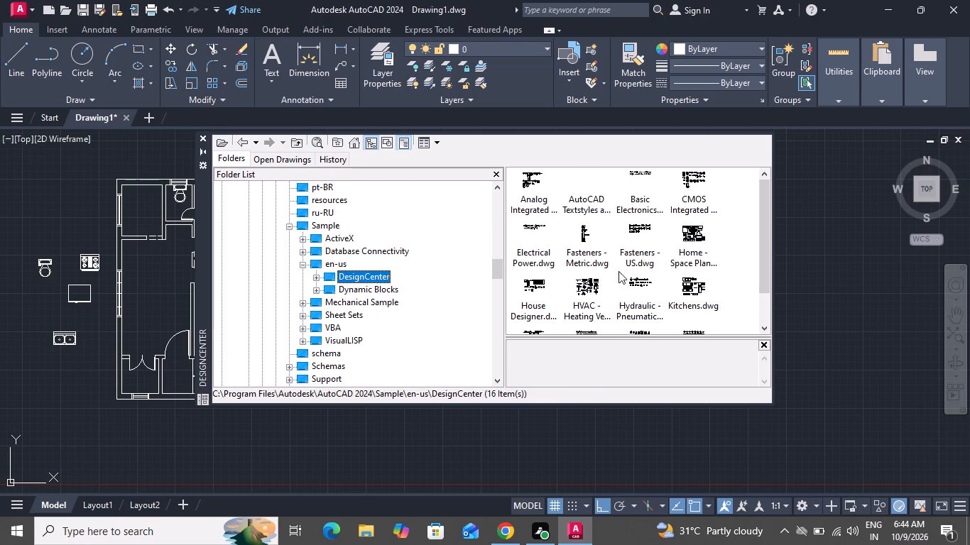
{"action": "double_click", "coordinate": [687, 237]}
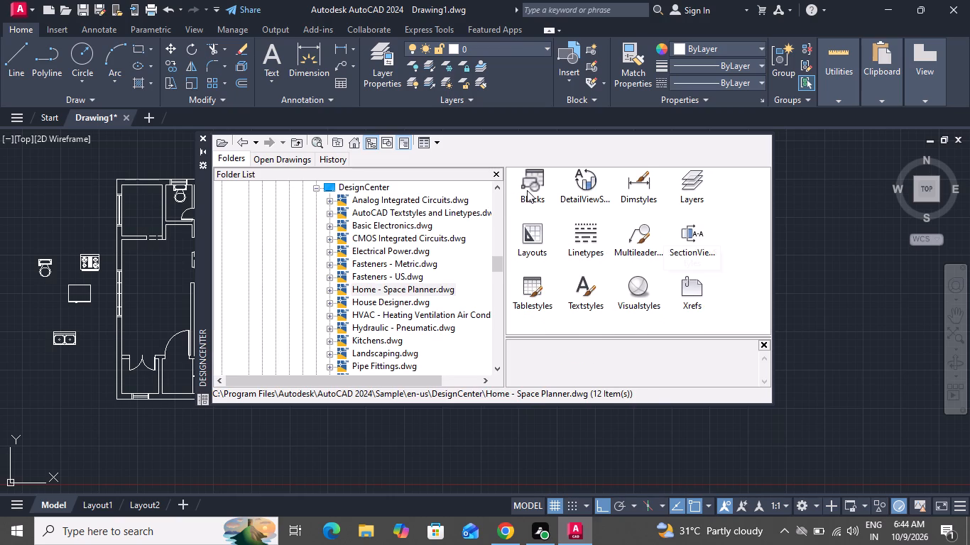
{"action": "double_click", "coordinate": [527, 190]}
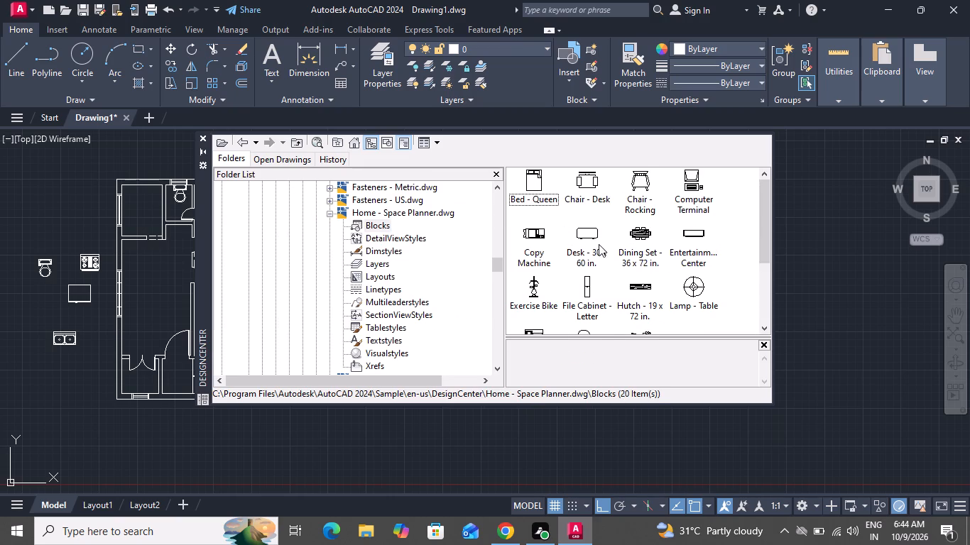
{"action": "left_click_drag", "start_coordinate": [653, 232], "coordinate": [104, 360]}
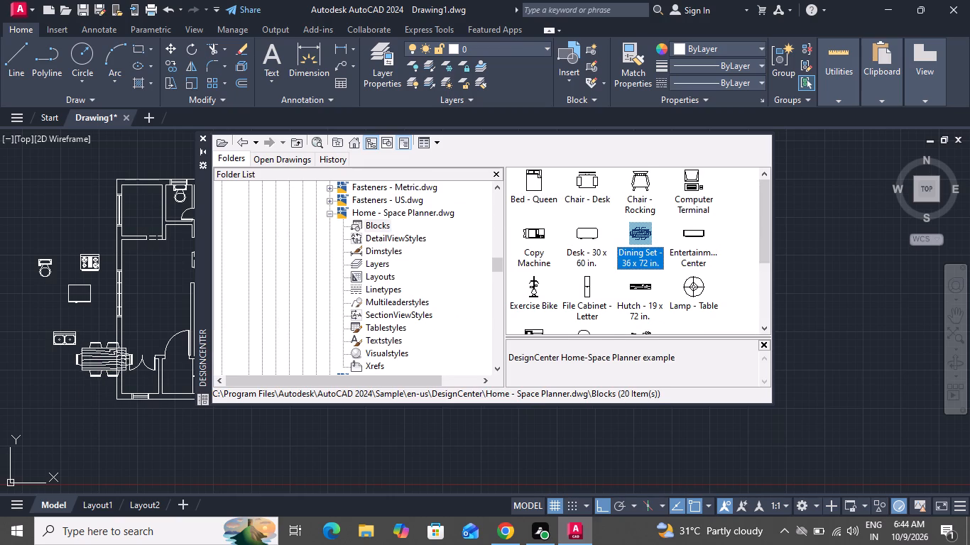
{"action": "left_click_drag", "start_coordinate": [104, 360], "coordinate": [60, 375]}
Insert the 7 ft. roundback sofa and the Sofa - Roundback Loveseat 5 ft. blocks below the plan's southwest corner.
{"action": "scroll", "coordinate": [616, 270], "scroll_direction": "down", "scroll_amount": 1}
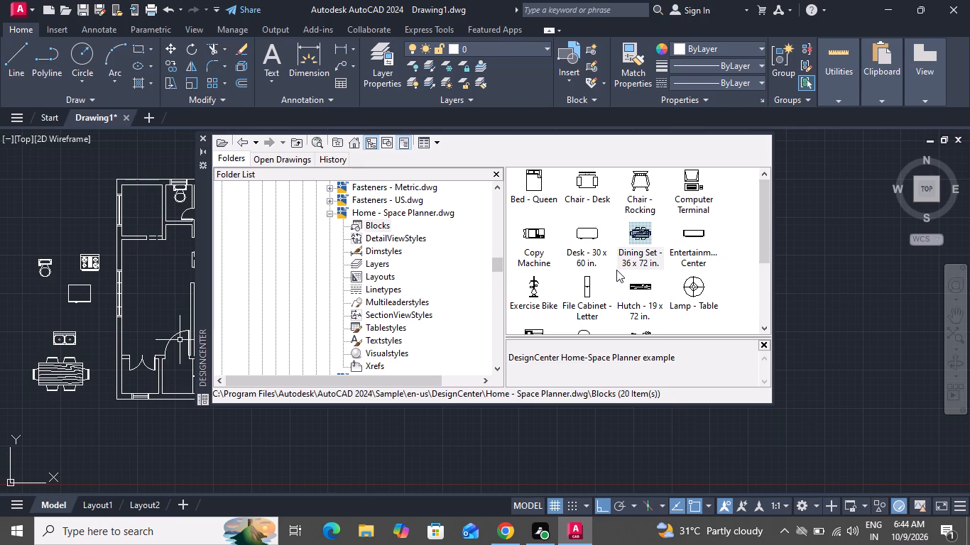
{"action": "scroll", "coordinate": [616, 270], "scroll_direction": "down", "scroll_amount": 1}
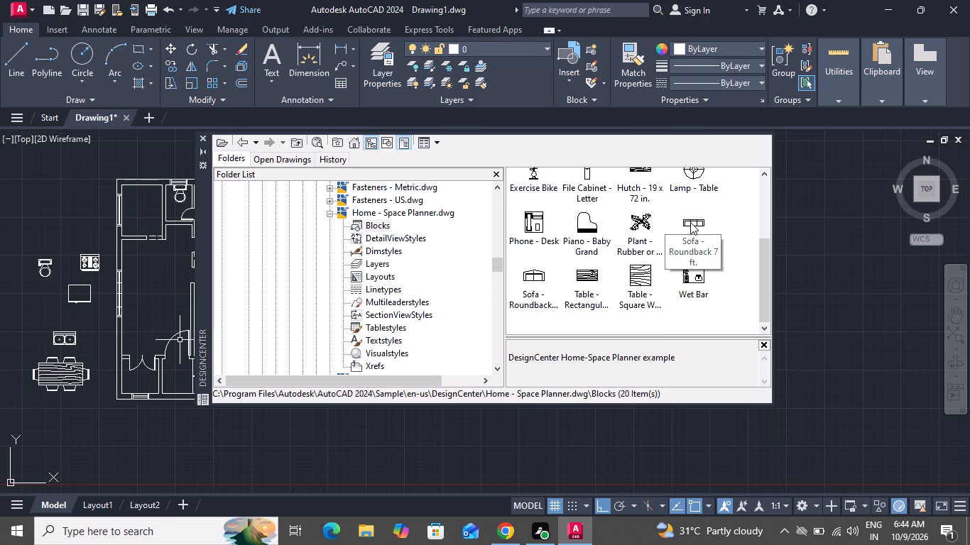
{"action": "left_click_drag", "start_coordinate": [694, 220], "coordinate": [114, 416]}
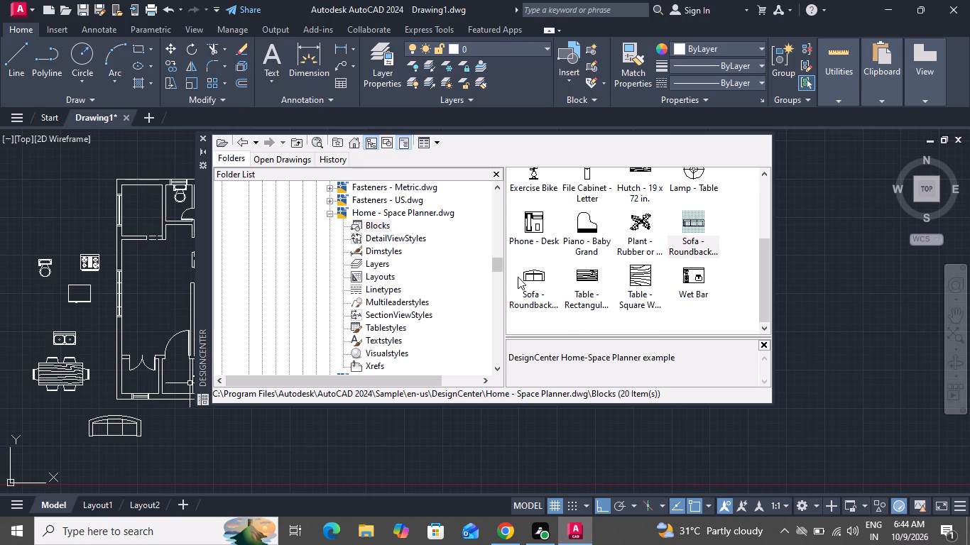
{"action": "left_click_drag", "start_coordinate": [533, 271], "coordinate": [149, 429]}
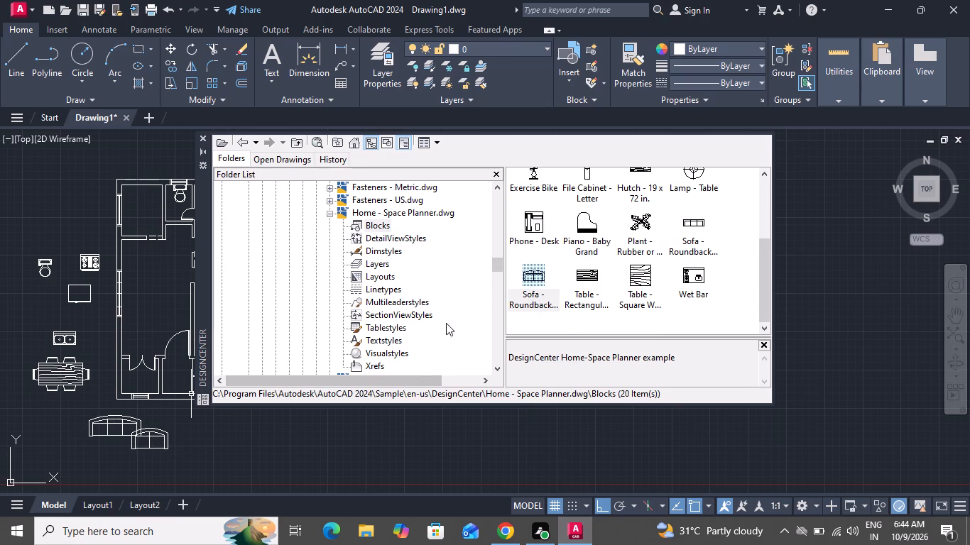
Insert the Table - Square Woodgrain 42 x 42 in. block outside the west wall, above the range, and close DesignCenter.
{"action": "scroll", "coordinate": [610, 263], "scroll_direction": "up", "scroll_amount": 3}
{"action": "scroll", "coordinate": [611, 263], "scroll_direction": "down", "scroll_amount": 2}
{"action": "left_click_drag", "start_coordinate": [623, 274], "coordinate": [625, 282]}
{"action": "left_click_drag", "start_coordinate": [635, 284], "coordinate": [636, 283]}
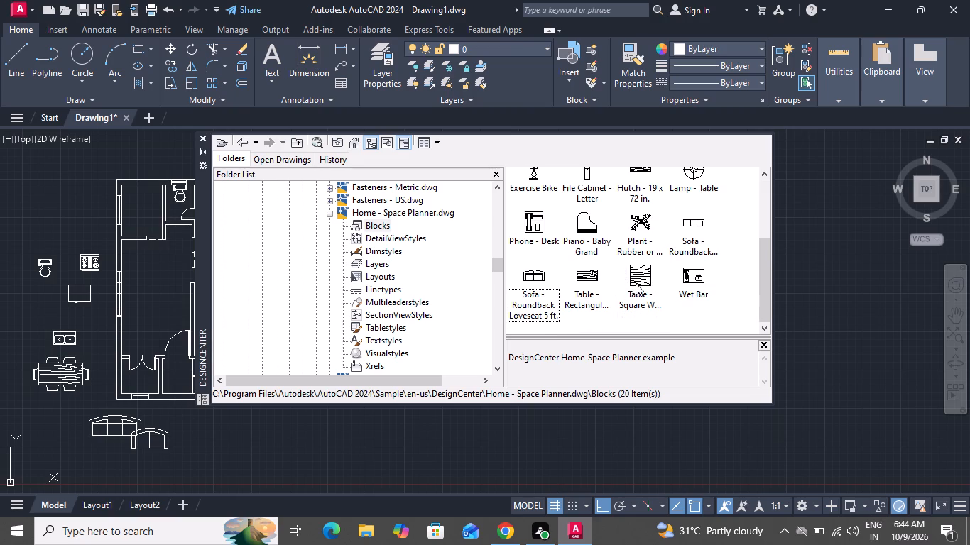
{"action": "left_click_drag", "start_coordinate": [636, 283], "coordinate": [33, 314]}
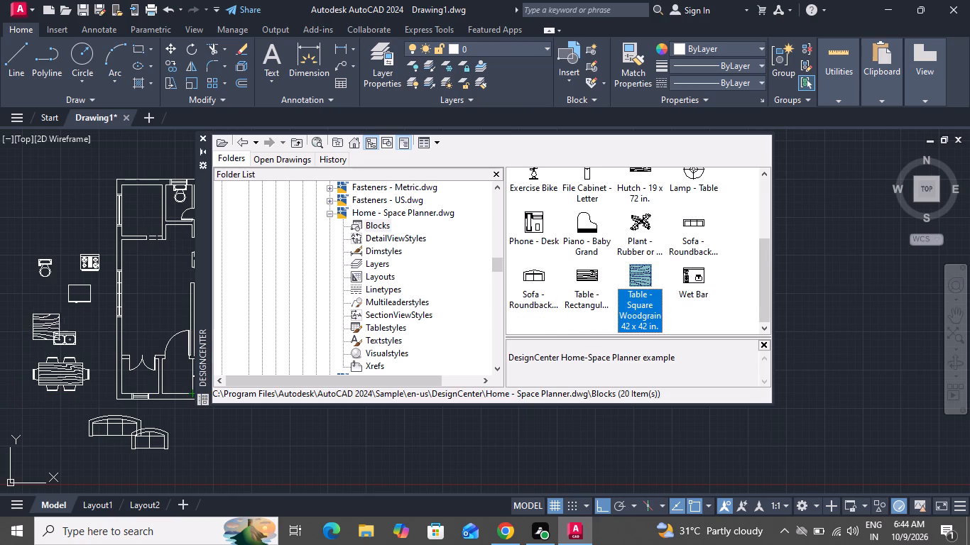
{"action": "left_click_drag", "start_coordinate": [33, 314], "coordinate": [55, 225]}
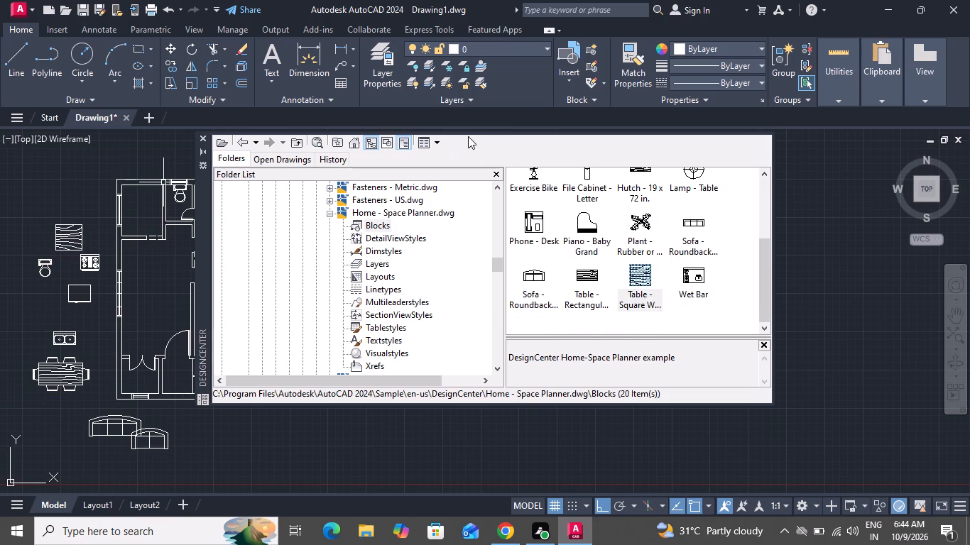
{"action": "scroll", "coordinate": [692, 255], "scroll_direction": "up", "scroll_amount": 3}
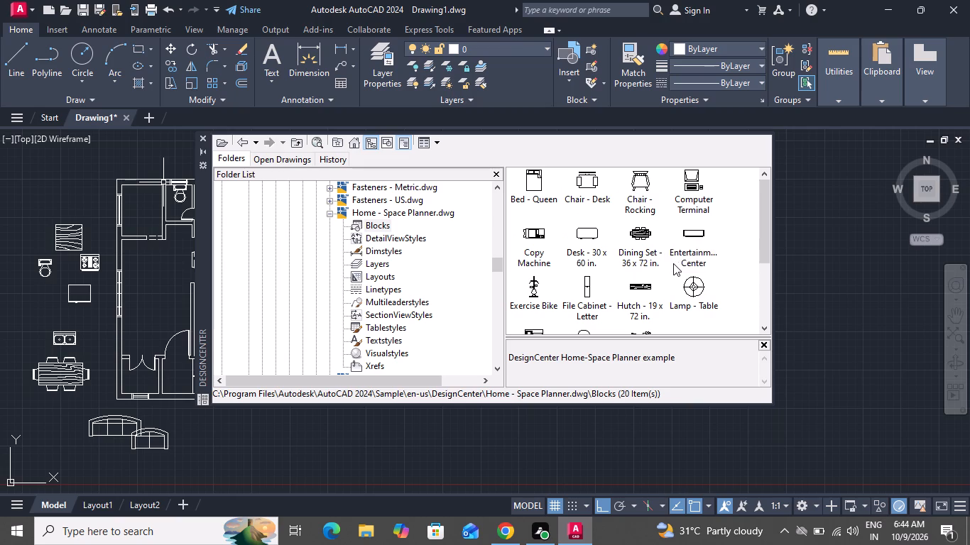
{"action": "left_click", "coordinate": [204, 136]}
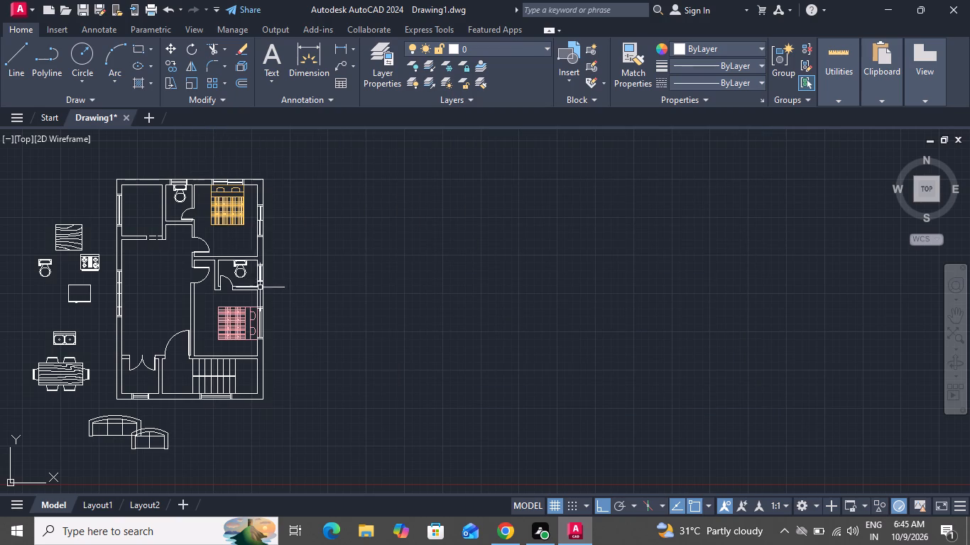
Move the 7 ft. roundback sofa, with Ortho off, from below the plan into the living room beside the west wall.
{"action": "scroll", "coordinate": [261, 287], "scroll_direction": "down", "scroll_amount": 1}
{"action": "scroll", "coordinate": [262, 290], "scroll_direction": "up", "scroll_amount": 1}
{"action": "scroll", "coordinate": [65, 272], "scroll_direction": "down", "scroll_amount": 1}
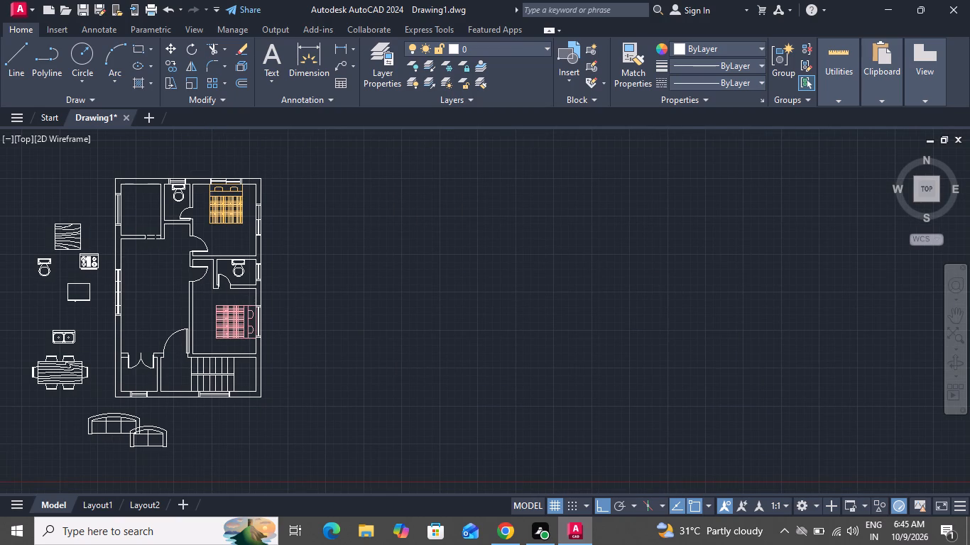
{"action": "scroll", "coordinate": [72, 273], "scroll_direction": "up", "scroll_amount": 2}
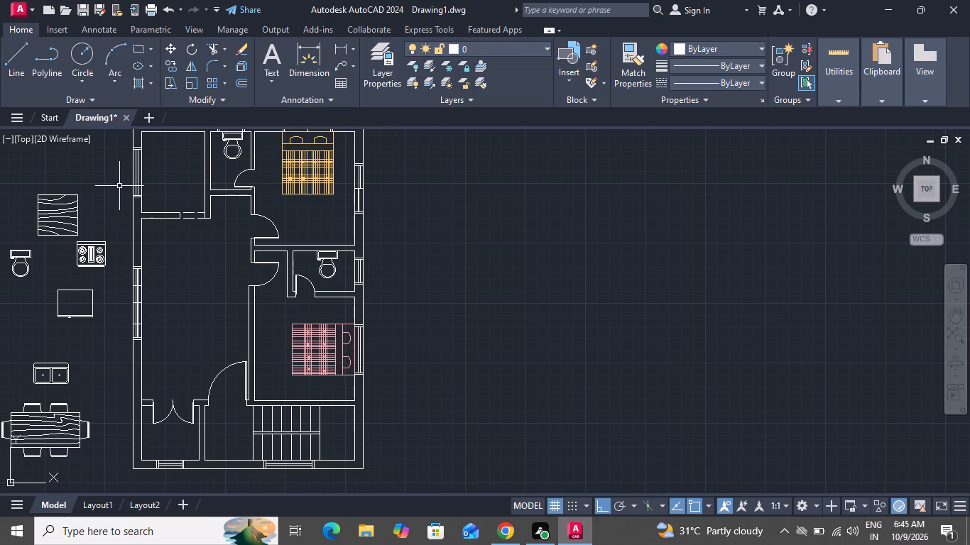
{"action": "scroll", "coordinate": [127, 189], "scroll_direction": "down", "scroll_amount": 2}
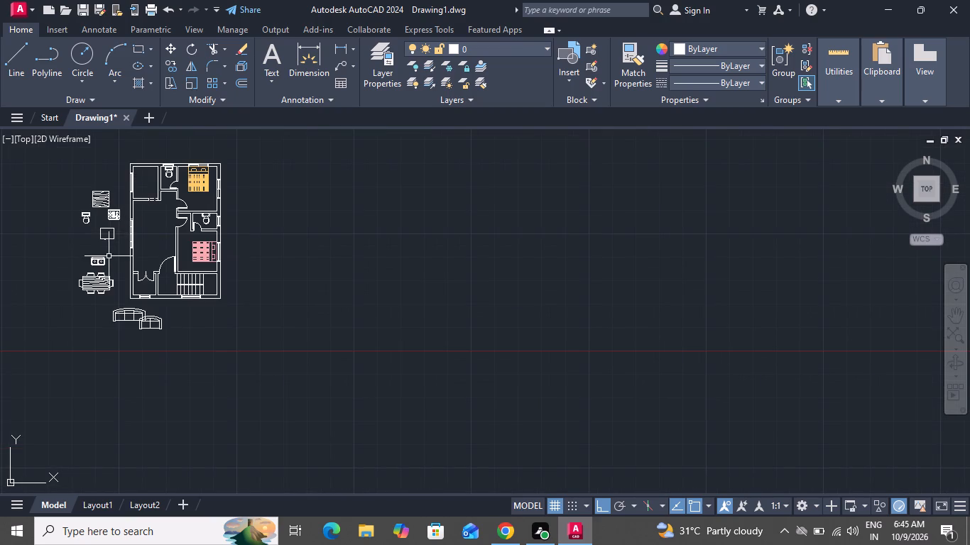
{"action": "scroll", "coordinate": [122, 299], "scroll_direction": "up", "scroll_amount": 2}
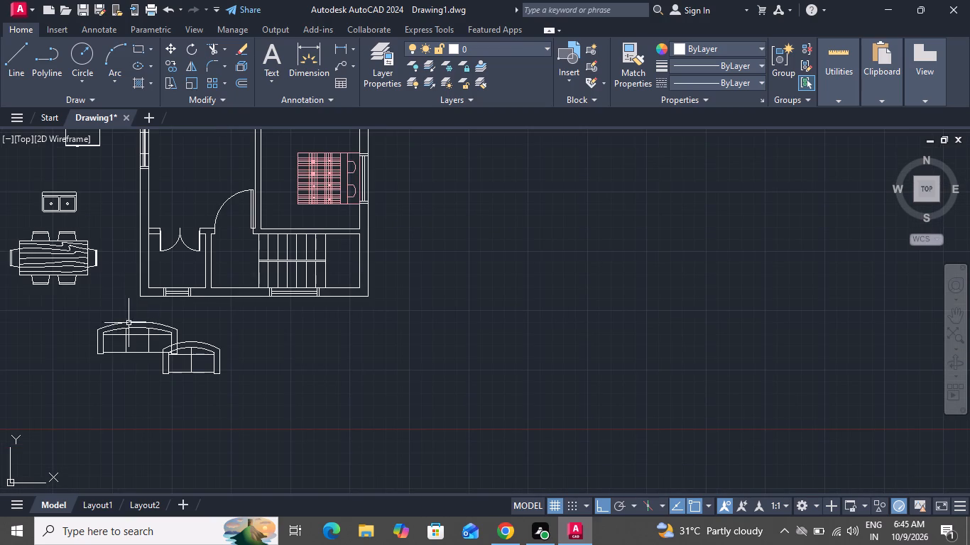
{"action": "left_click", "coordinate": [129, 326]}
{"action": "left_click", "coordinate": [118, 350]}
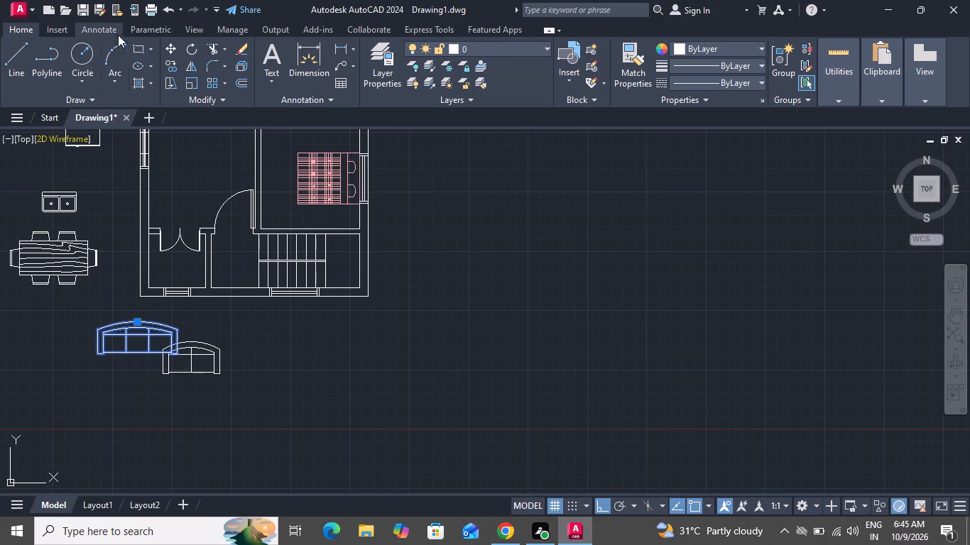
{"action": "left_click", "coordinate": [173, 38]}
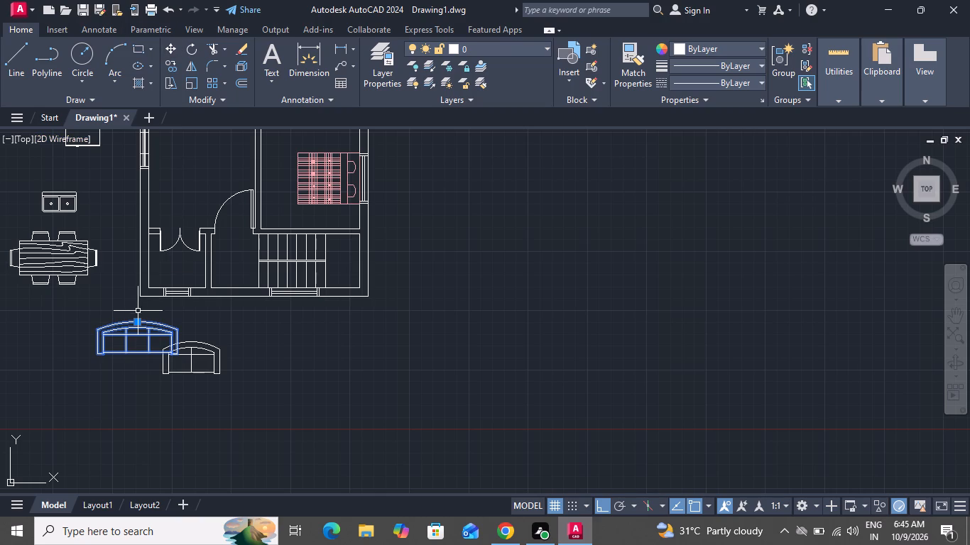
{"action": "left_click", "coordinate": [178, 50]}
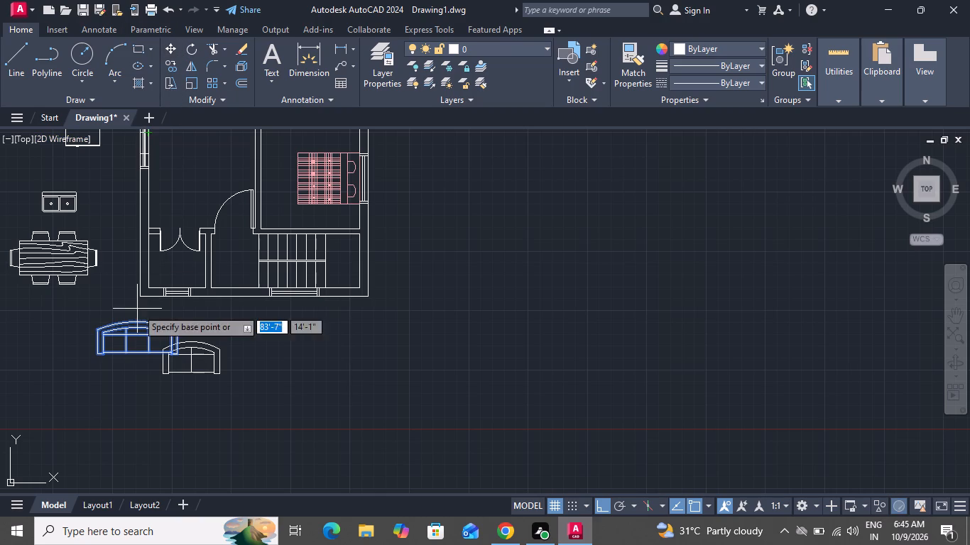
{"action": "left_click_drag", "start_coordinate": [121, 322], "coordinate": [129, 312]}
{"action": "scroll", "coordinate": [192, 198], "scroll_direction": "down", "scroll_amount": 3}
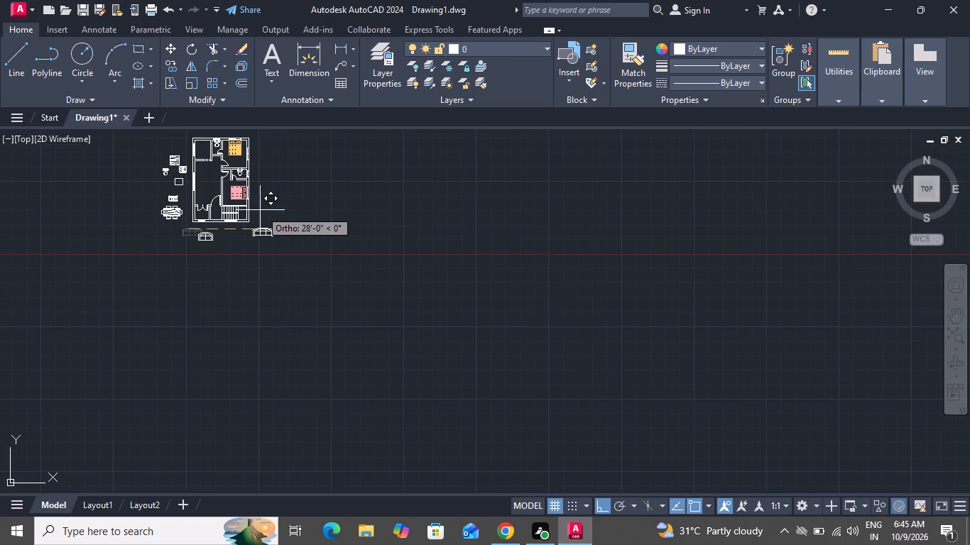
{"action": "scroll", "coordinate": [168, 181], "scroll_direction": "down", "scroll_amount": 1}
{"action": "scroll", "coordinate": [172, 180], "scroll_direction": "up", "scroll_amount": 3}
{"action": "scroll", "coordinate": [191, 182], "scroll_direction": "down", "scroll_amount": 1}
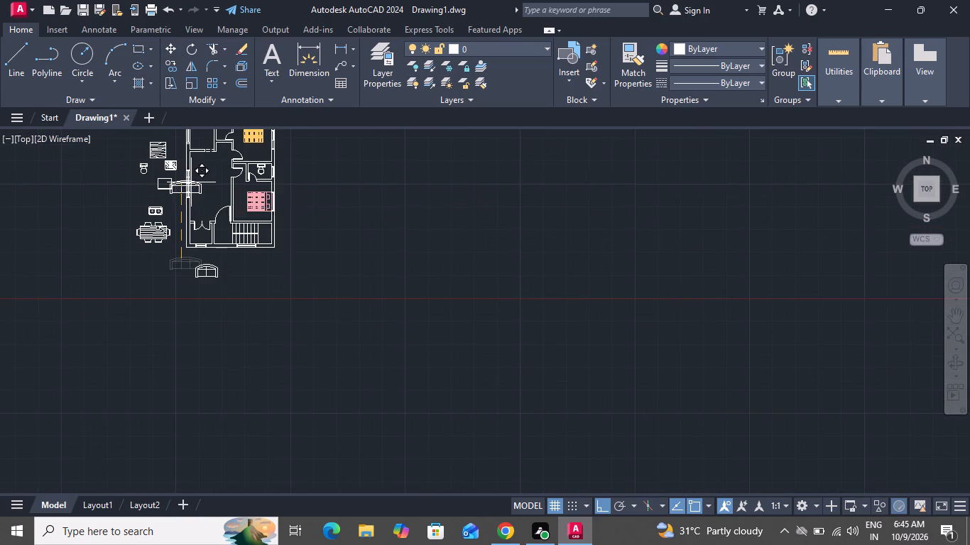
{"action": "scroll", "coordinate": [209, 202], "scroll_direction": "up", "scroll_amount": 1}
{"action": "scroll", "coordinate": [209, 202], "scroll_direction": "down", "scroll_amount": 1}
{"action": "scroll", "coordinate": [212, 201], "scroll_direction": "up", "scroll_amount": 1}
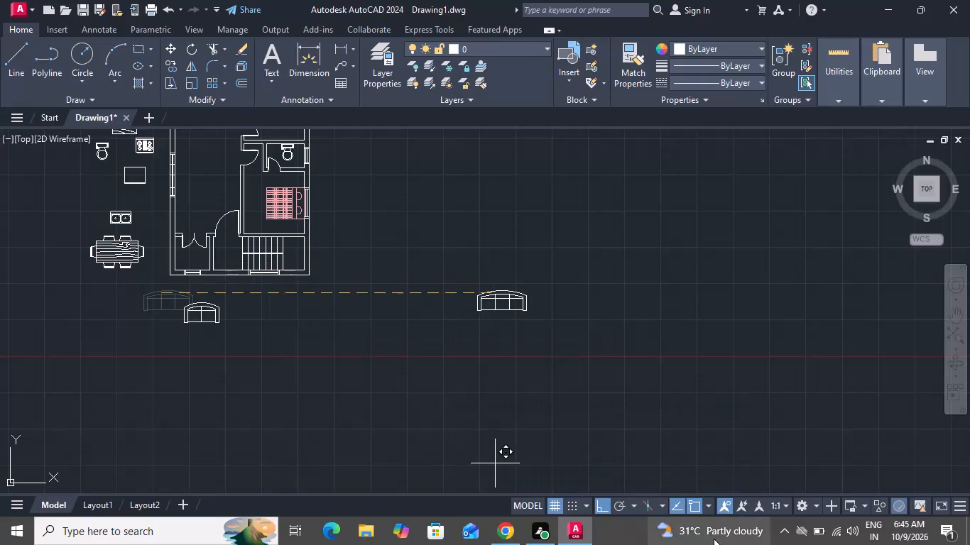
{"action": "left_click", "coordinate": [609, 503]}
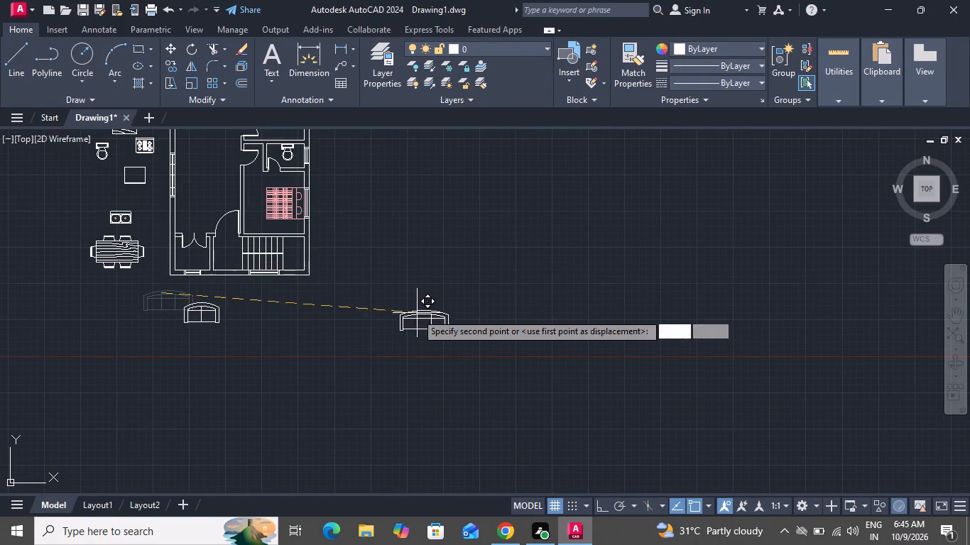
{"action": "scroll", "coordinate": [192, 175], "scroll_direction": "up", "scroll_amount": 1}
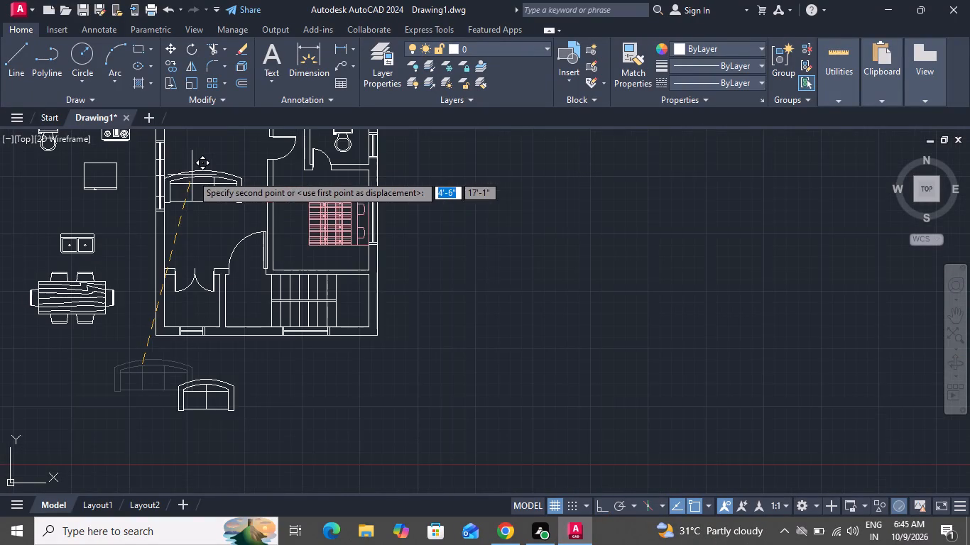
{"action": "scroll", "coordinate": [186, 193], "scroll_direction": "up", "scroll_amount": 1}
{"action": "left_click", "coordinate": [192, 195]}
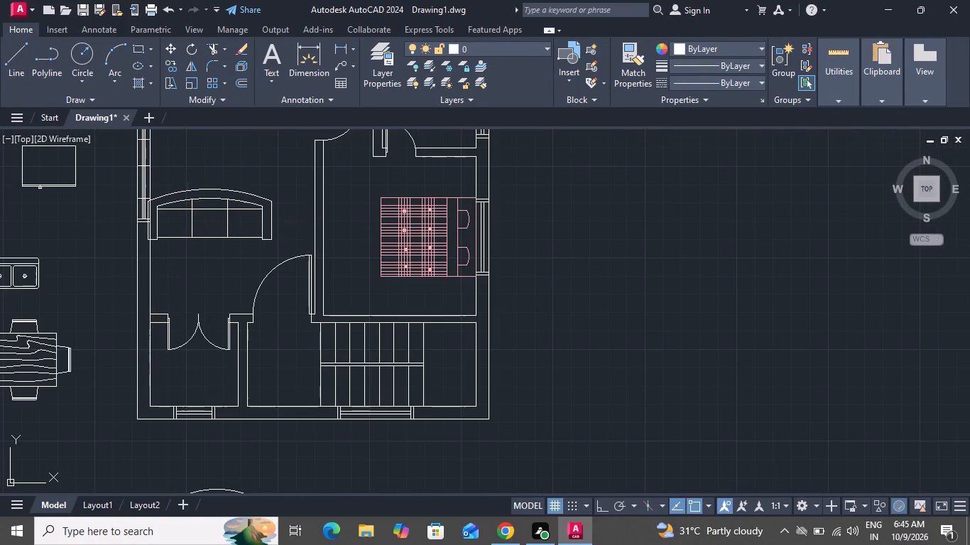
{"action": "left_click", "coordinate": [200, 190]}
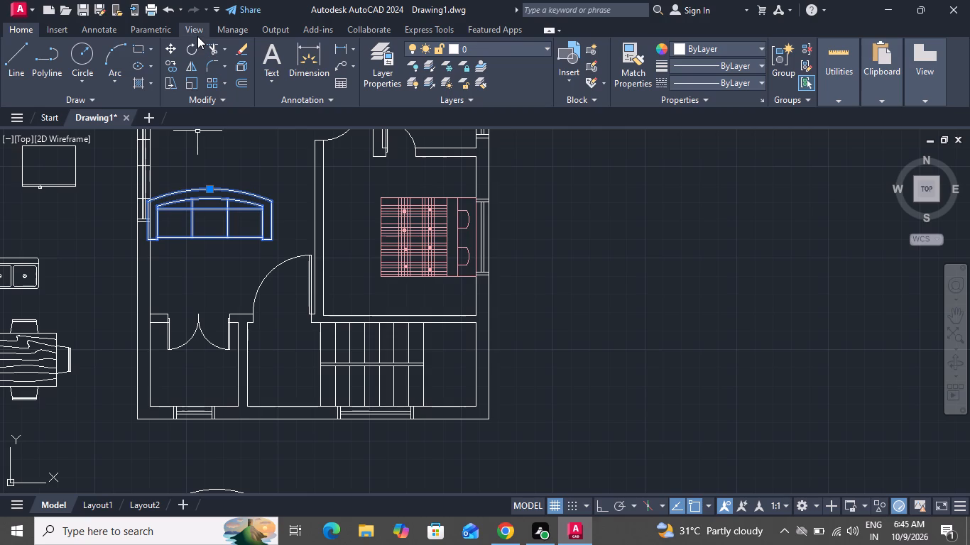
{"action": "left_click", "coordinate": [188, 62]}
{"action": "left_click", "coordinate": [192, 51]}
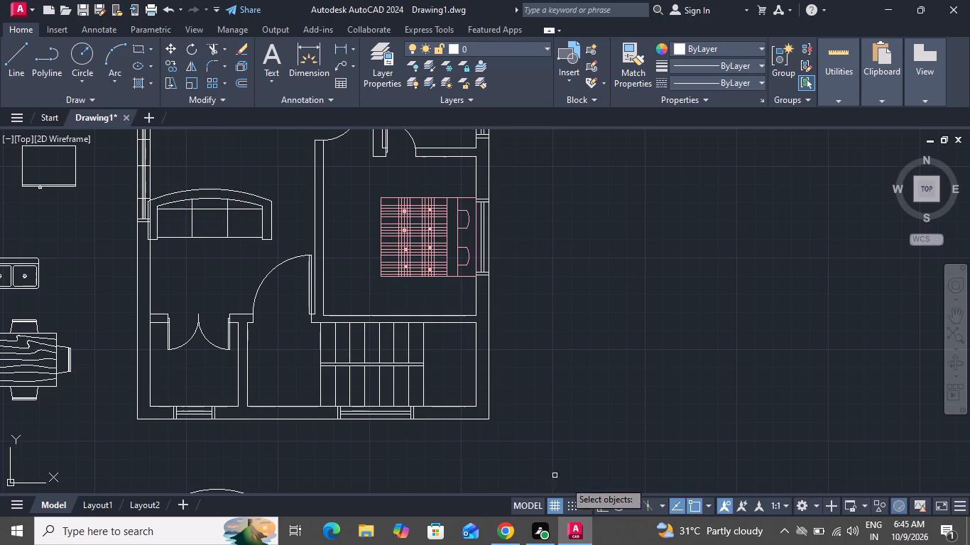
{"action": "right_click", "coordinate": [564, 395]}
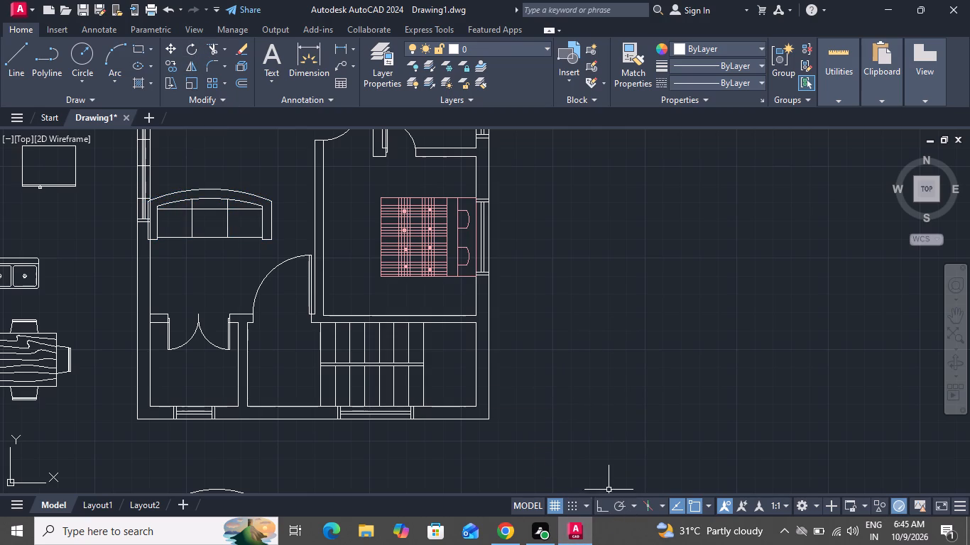
Rotate the living room sofa 90 degrees counterclockwise about its southeast corner, with Ortho on, so its back faces west.
{"action": "left_click", "coordinate": [605, 509]}
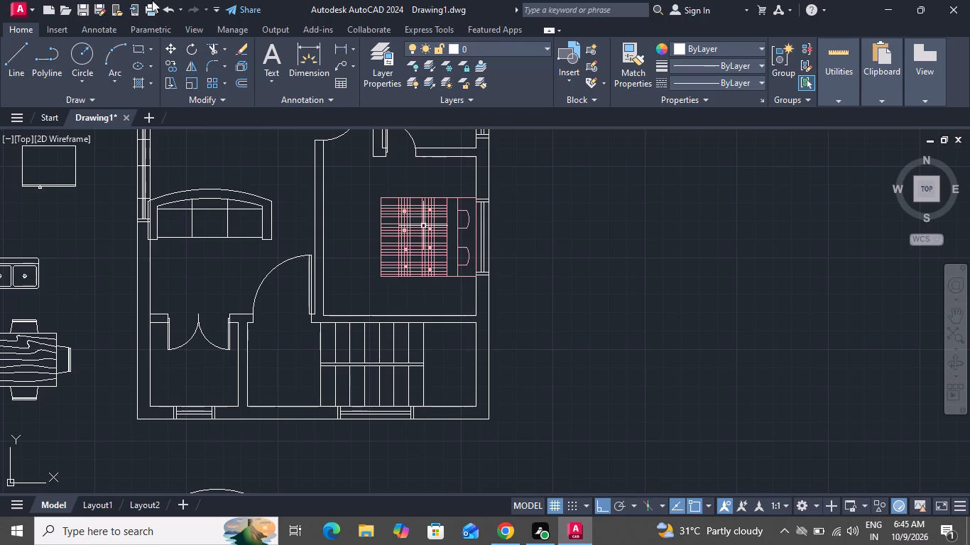
{"action": "left_click_drag", "start_coordinate": [221, 187], "coordinate": [221, 199]}
{"action": "left_click", "coordinate": [217, 231]}
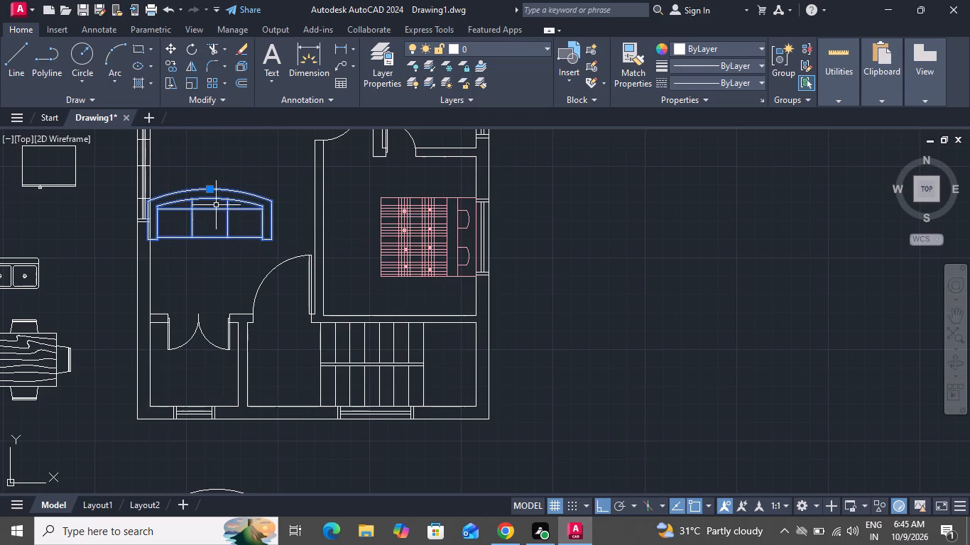
{"action": "left_click", "coordinate": [187, 54]}
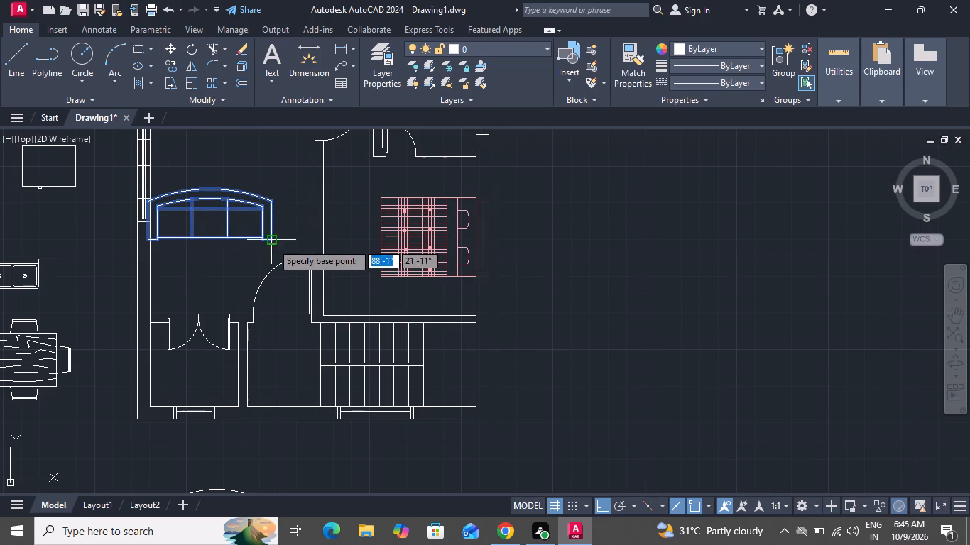
{"action": "left_click", "coordinate": [272, 243]}
{"action": "left_click", "coordinate": [261, 124]}
{"action": "left_click", "coordinate": [269, 160]}
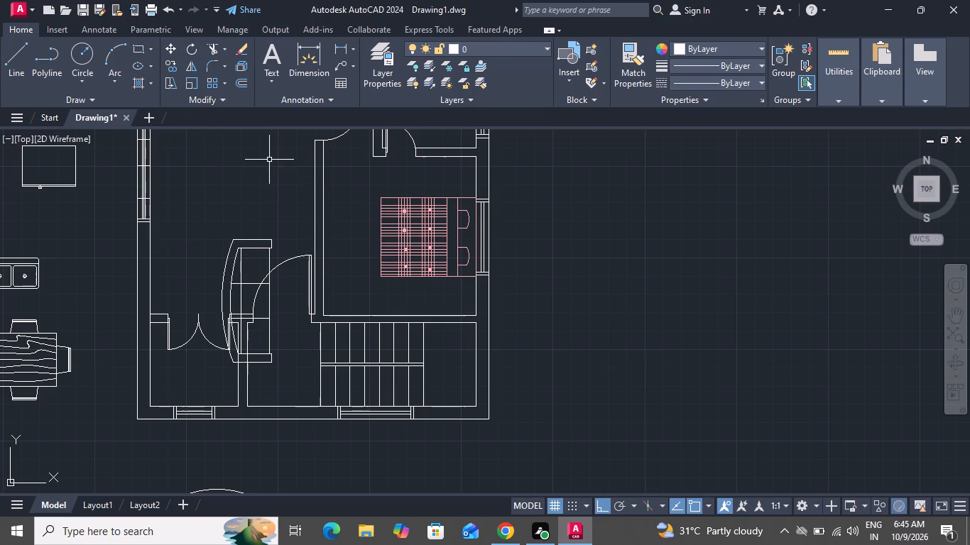
Move the rotated sofa, with Ortho off, clear of the doors to the west wall window of the living room.
{"action": "left_click", "coordinate": [252, 249]}
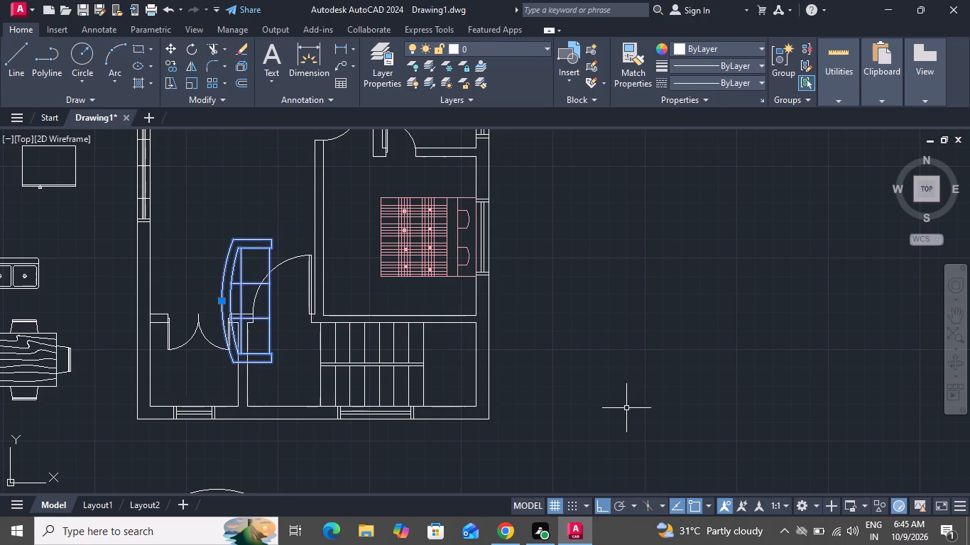
{"action": "left_click", "coordinate": [609, 505]}
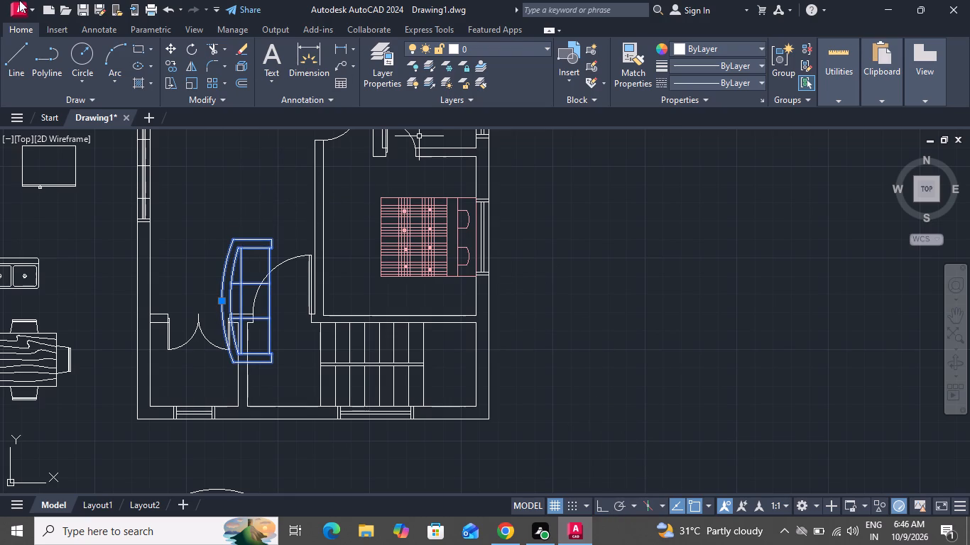
{"action": "left_click", "coordinate": [178, 45]}
{"action": "left_click", "coordinate": [274, 240]}
{"action": "scroll", "coordinate": [231, 158], "scroll_direction": "down", "scroll_amount": 3}
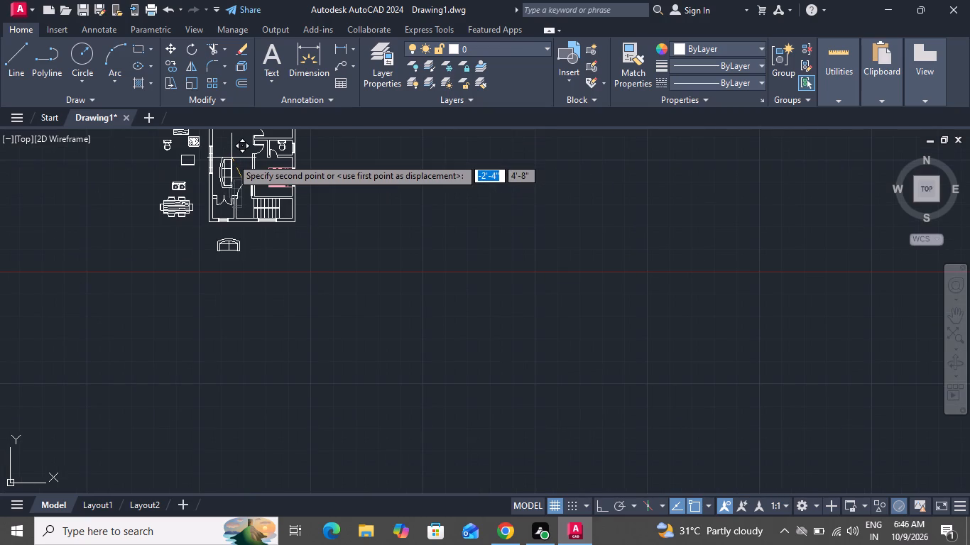
{"action": "scroll", "coordinate": [231, 158], "scroll_direction": "up", "scroll_amount": 4}
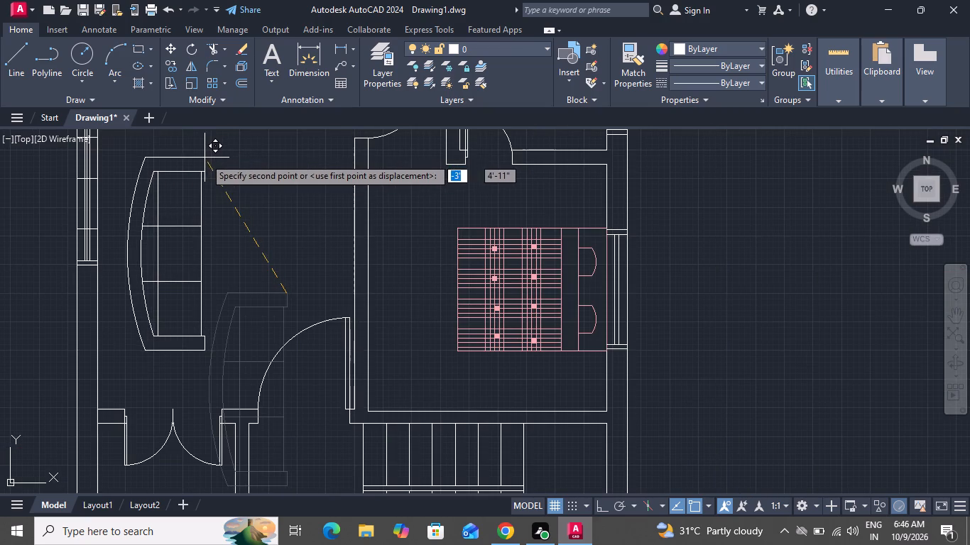
{"action": "left_click", "coordinate": [190, 135]}
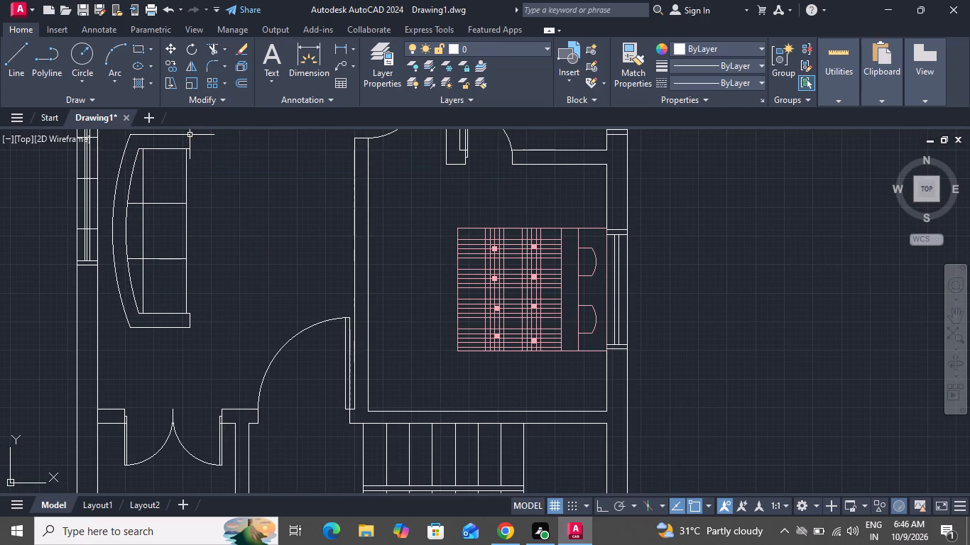
Scale the living room sofa down to about half its size, using a base point on its seat.
{"action": "scroll", "coordinate": [234, 194], "scroll_direction": "down", "scroll_amount": 3}
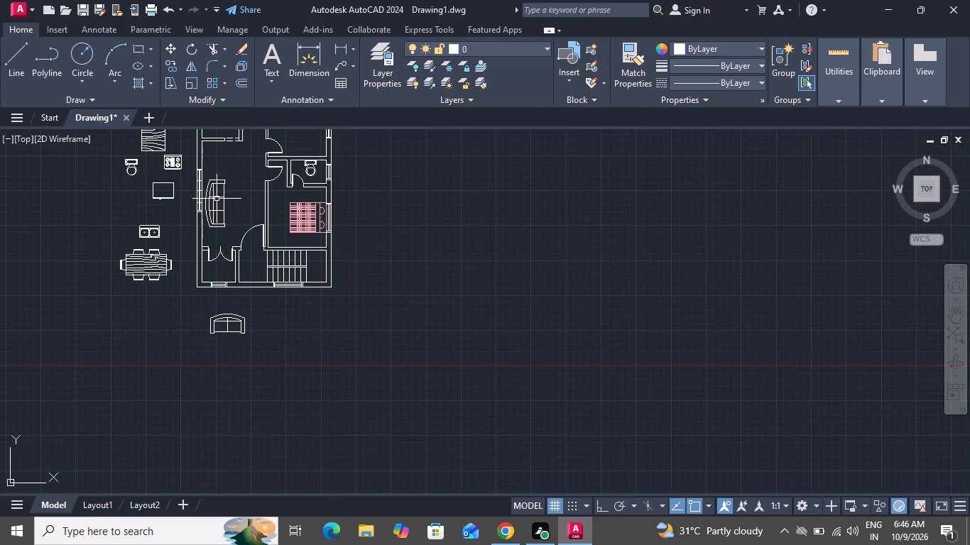
{"action": "left_click", "coordinate": [217, 199]}
{"action": "left_click", "coordinate": [187, 84]}
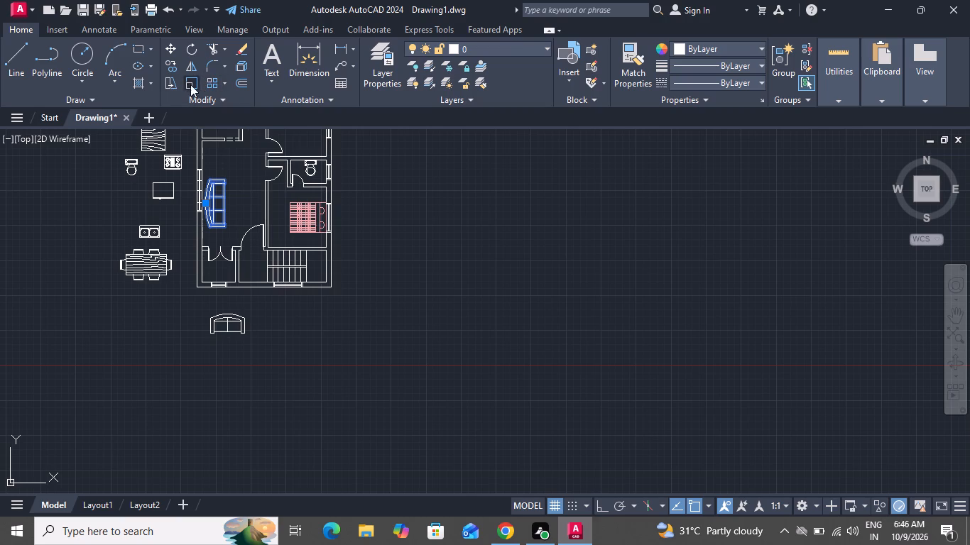
{"action": "scroll", "coordinate": [223, 189], "scroll_direction": "up", "scroll_amount": 3}
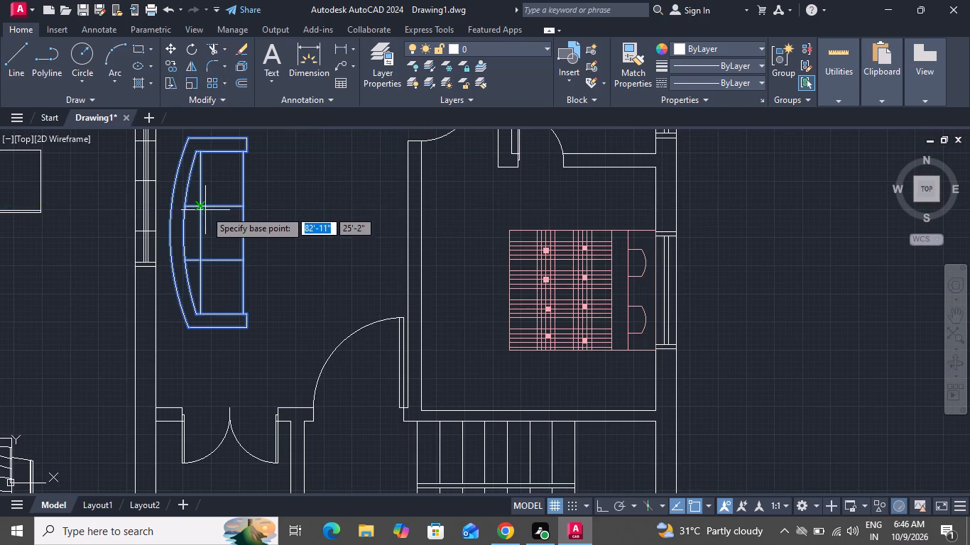
{"action": "left_click", "coordinate": [202, 215]}
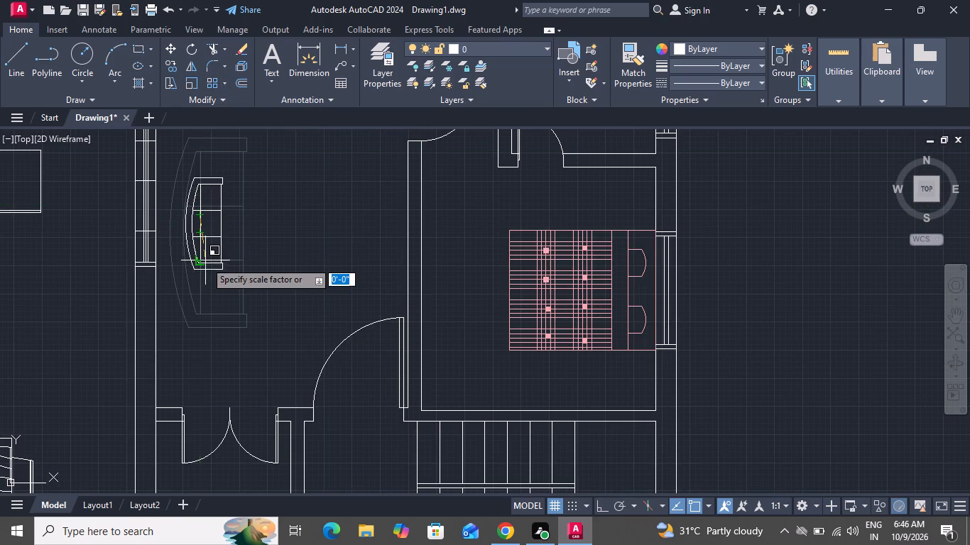
{"action": "left_click", "coordinate": [206, 262]}
Move the scaled sofa about 10 in. west and 2 ft south, beside the west wall of the living room.
{"action": "left_click", "coordinate": [224, 177]}
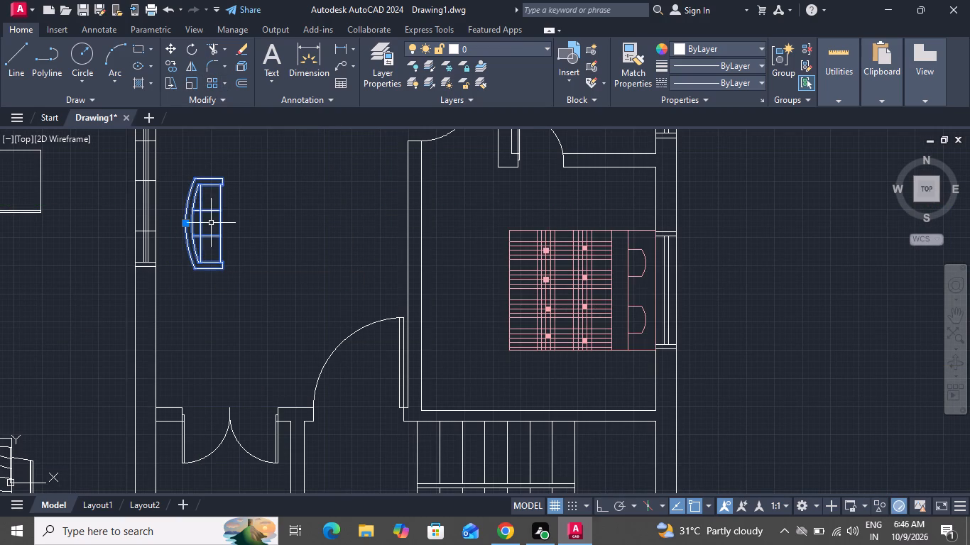
{"action": "left_click", "coordinate": [173, 53]}
{"action": "left_click", "coordinate": [194, 275]}
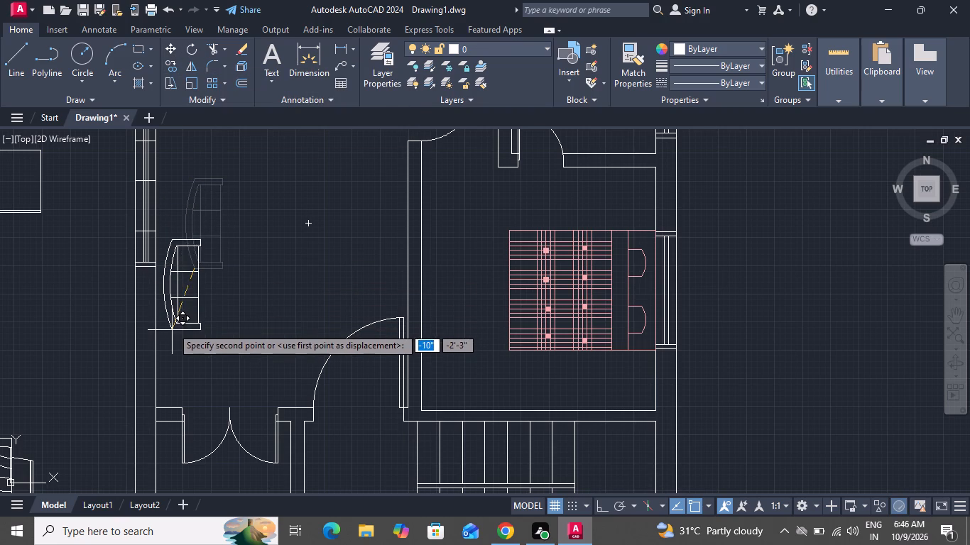
{"action": "left_click", "coordinate": [172, 325]}
Rotate the loveseat below the plan 180 degrees about its southeast corner, with Ortho on, so its back faces south.
{"action": "scroll", "coordinate": [276, 224], "scroll_direction": "down", "scroll_amount": 1}
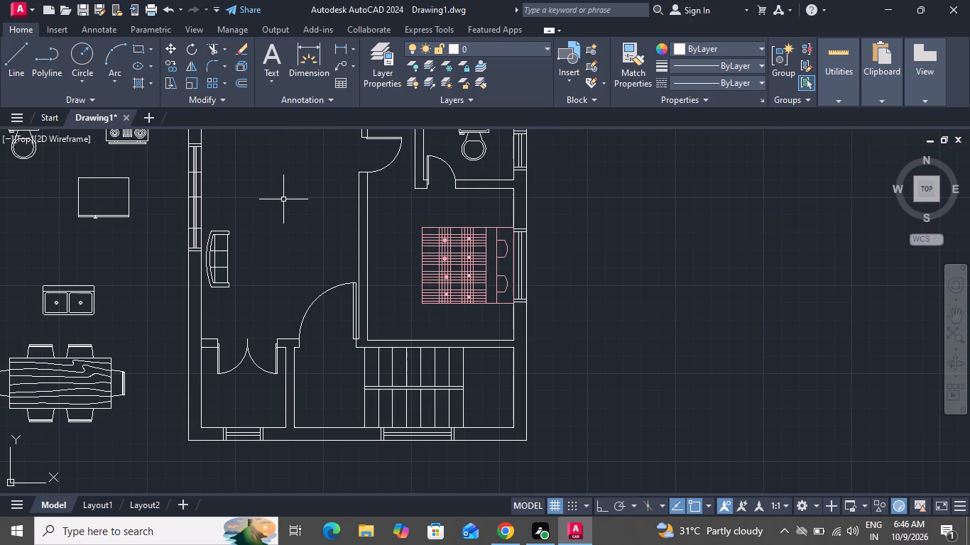
{"action": "scroll", "coordinate": [284, 199], "scroll_direction": "down", "scroll_amount": 1}
{"action": "scroll", "coordinate": [285, 202], "scroll_direction": "up", "scroll_amount": 1}
{"action": "scroll", "coordinate": [235, 338], "scroll_direction": "down", "scroll_amount": 1}
{"action": "scroll", "coordinate": [242, 351], "scroll_direction": "up", "scroll_amount": 1}
{"action": "scroll", "coordinate": [272, 311], "scroll_direction": "down", "scroll_amount": 3}
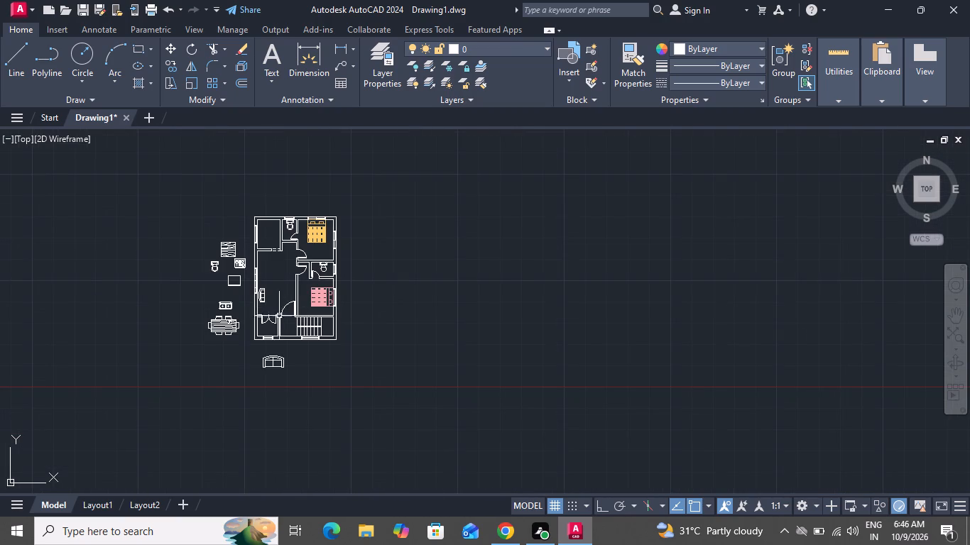
{"action": "scroll", "coordinate": [276, 368], "scroll_direction": "up", "scroll_amount": 3}
{"action": "scroll", "coordinate": [276, 365], "scroll_direction": "down", "scroll_amount": 1}
{"action": "left_click", "coordinate": [290, 341]}
{"action": "left_click", "coordinate": [236, 412]}
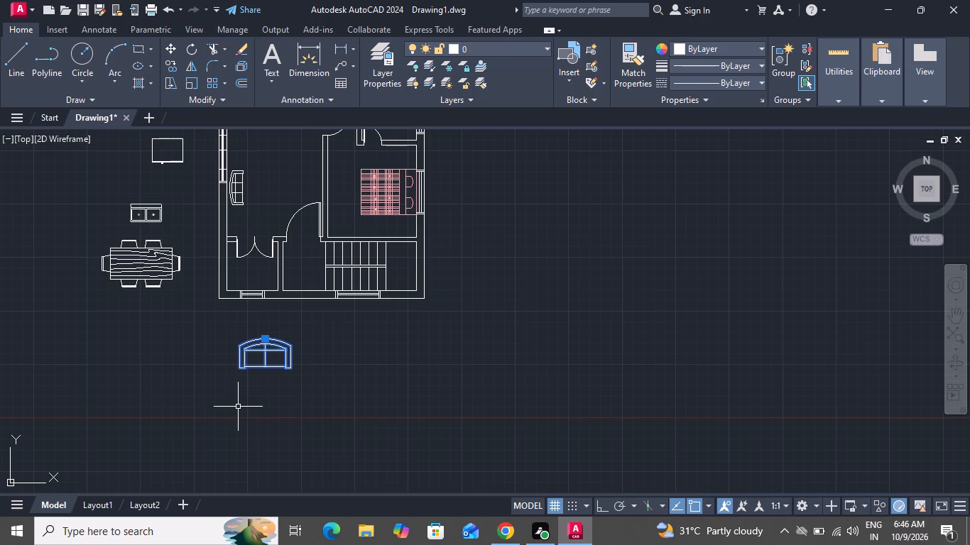
{"action": "left_click", "coordinate": [189, 55]}
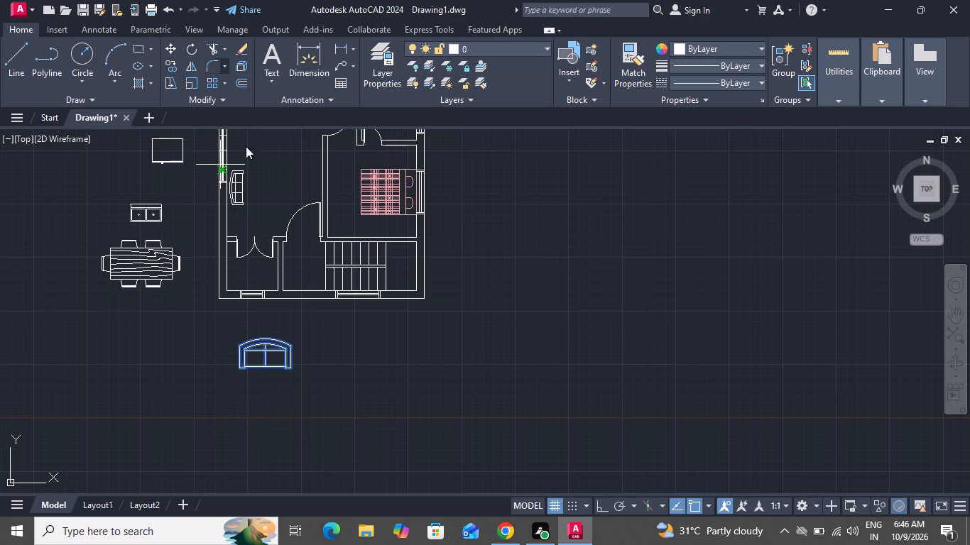
{"action": "left_click", "coordinate": [596, 500]}
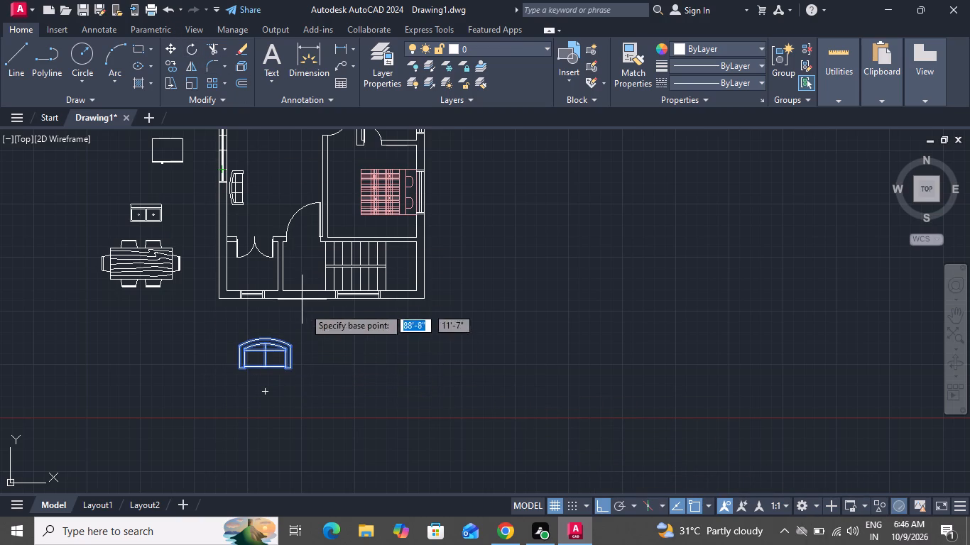
{"action": "left_click", "coordinate": [292, 363]}
{"action": "left_click", "coordinate": [169, 359]}
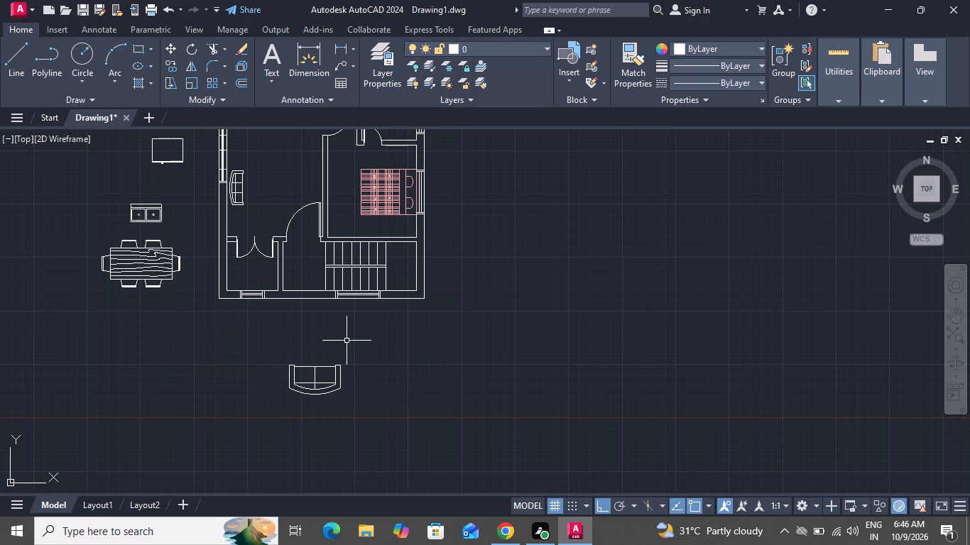
Scale the rotated loveseat below the plan down to about 80% of its size from the middle of its seat.
{"action": "left_click_drag", "start_coordinate": [347, 341], "coordinate": [346, 354]}
{"action": "left_click", "coordinate": [227, 456]}
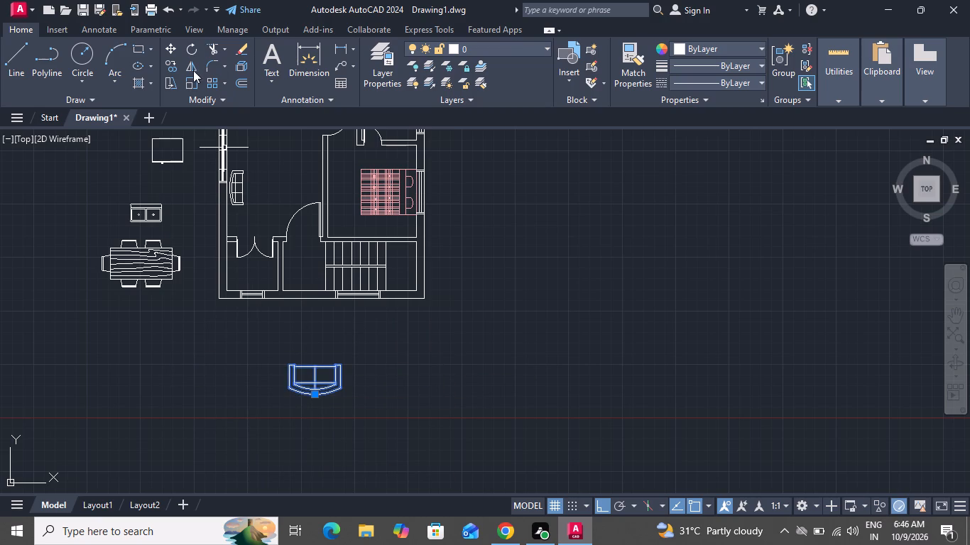
{"action": "left_click", "coordinate": [190, 79]}
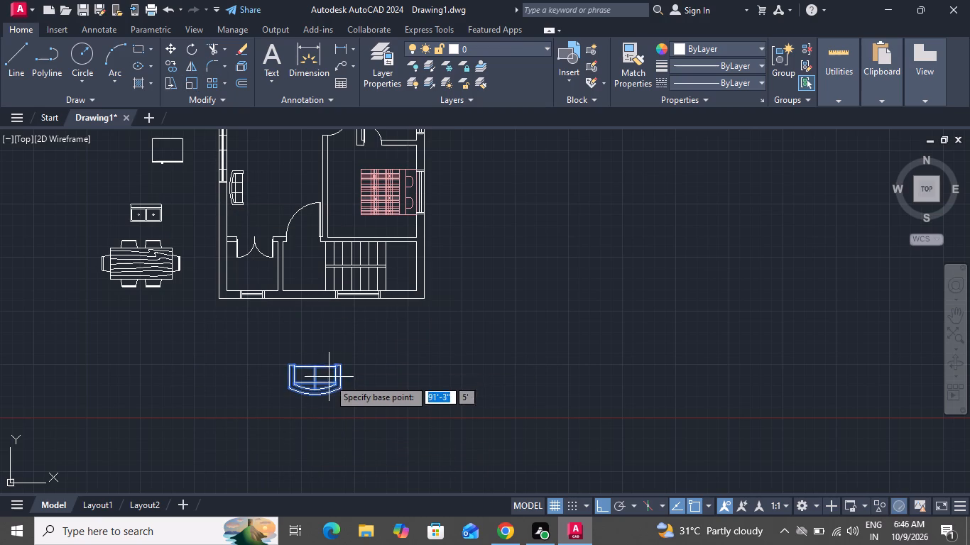
{"action": "left_click", "coordinate": [315, 378]}
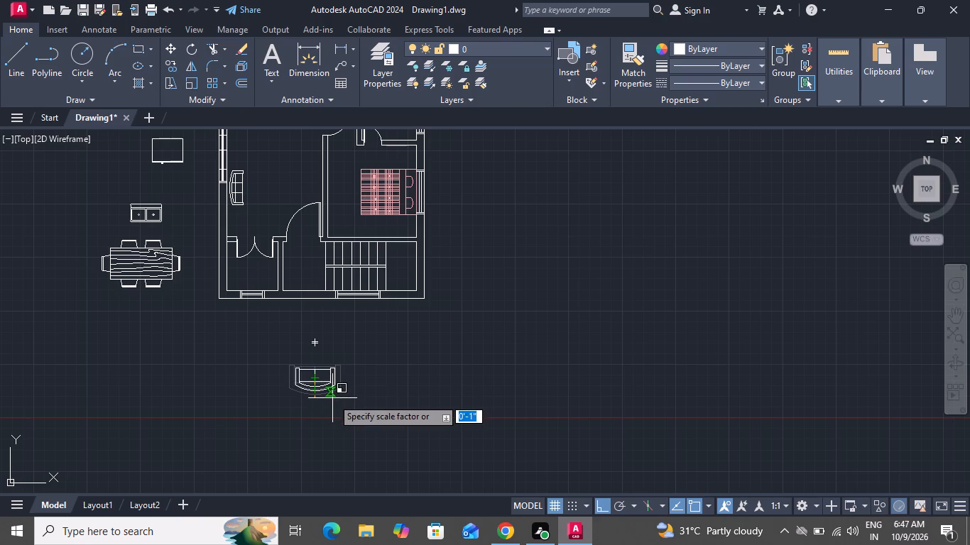
{"action": "left_click", "coordinate": [332, 398]}
Move the loveseat, with Ortho off, about 4 ft west and 20 ft north into the living room, northeast of the sofa.
{"action": "left_click", "coordinate": [330, 380]}
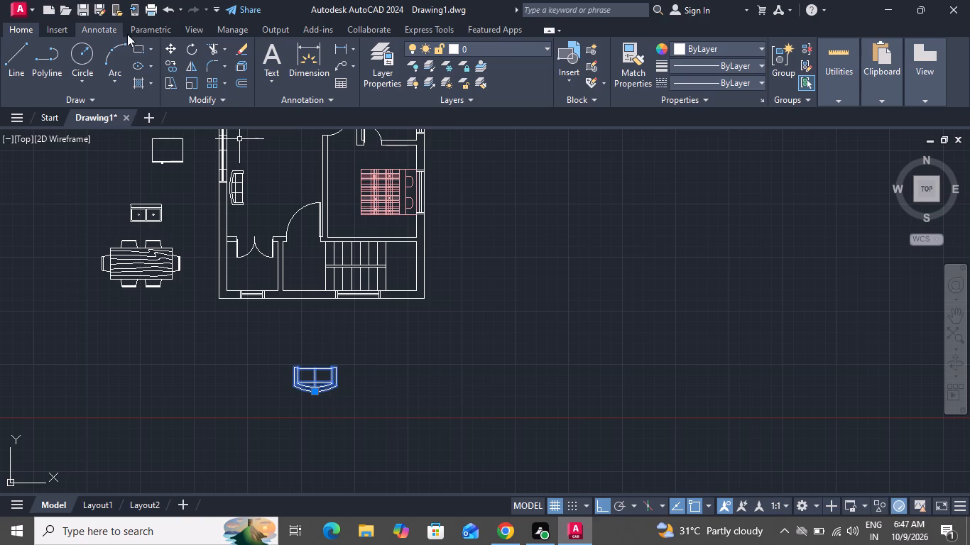
{"action": "left_click", "coordinate": [170, 48]}
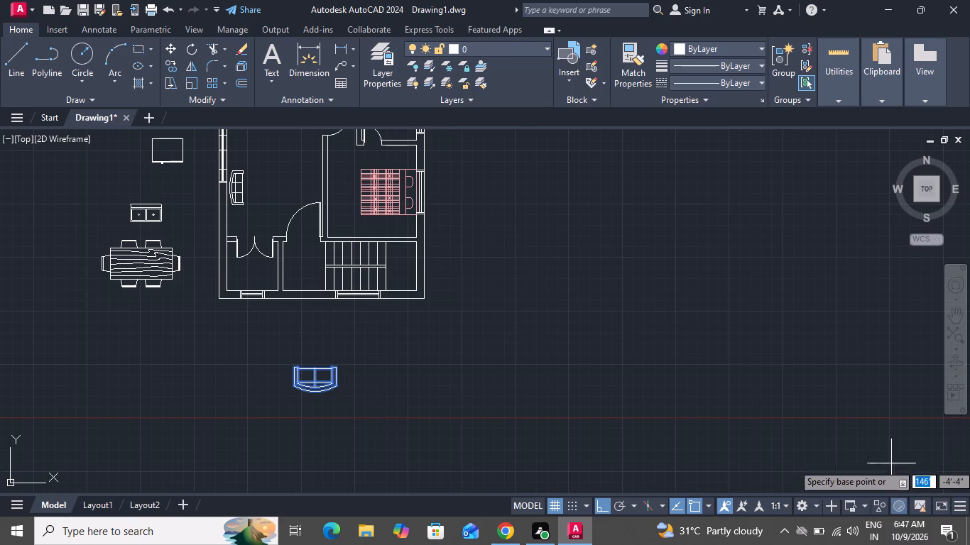
{"action": "left_click", "coordinate": [606, 509]}
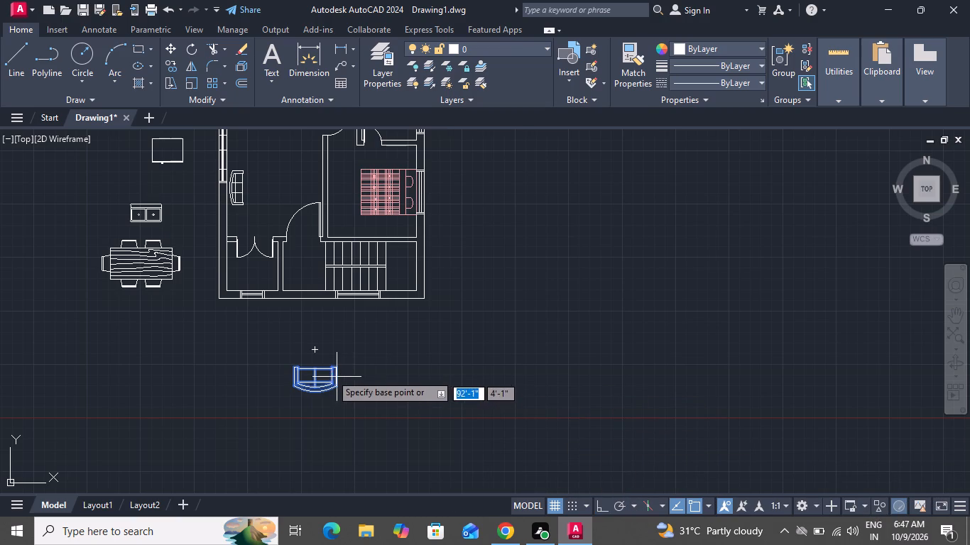
{"action": "scroll", "coordinate": [329, 370], "scroll_direction": "up", "scroll_amount": 1}
{"action": "scroll", "coordinate": [329, 370], "scroll_direction": "down", "scroll_amount": 1}
{"action": "left_click", "coordinate": [331, 362]}
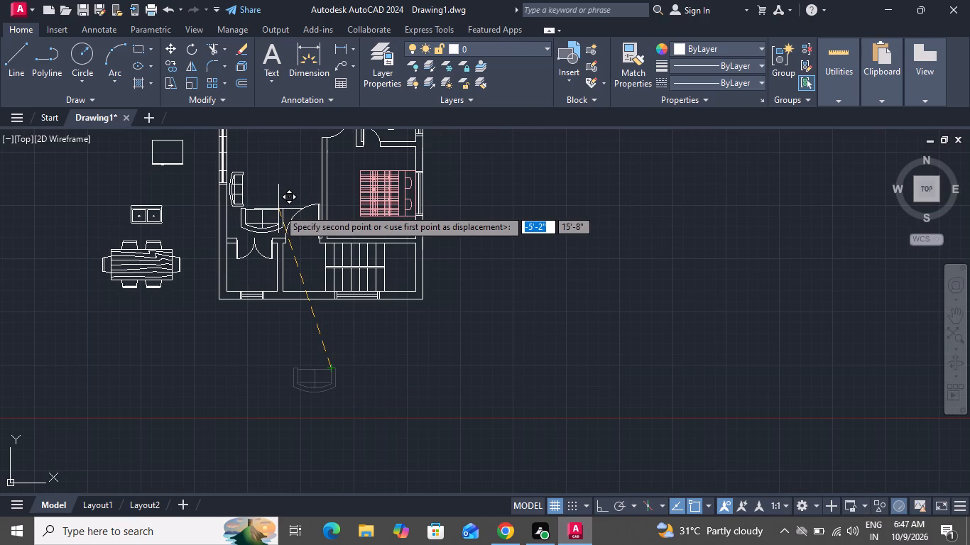
{"action": "left_click", "coordinate": [290, 159]}
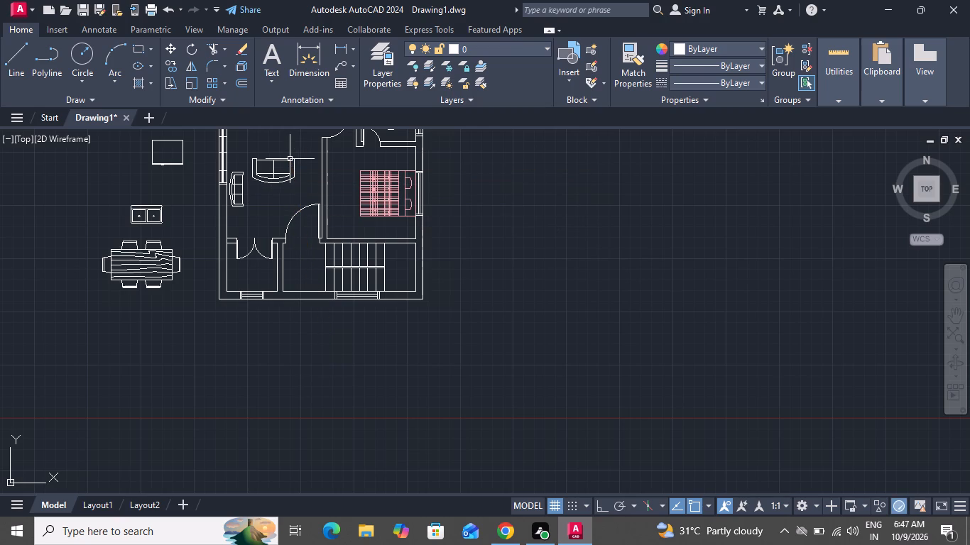
Rotate the living room loveseat 180 degrees about its northeast corner, with Ortho on, so its back faces north.
{"action": "scroll", "coordinate": [290, 159], "scroll_direction": "up", "scroll_amount": 3}
{"action": "left_click", "coordinate": [290, 159]}
{"action": "left_click", "coordinate": [274, 214]}
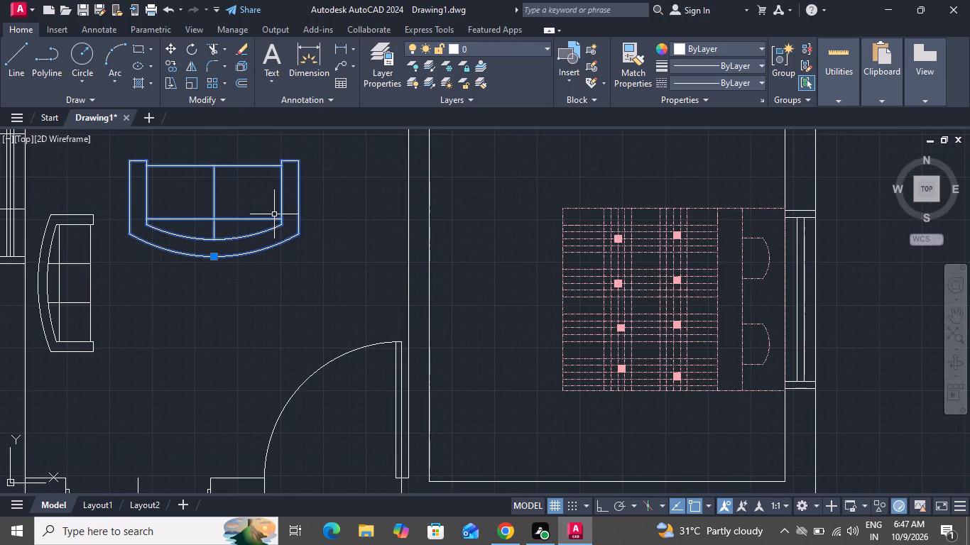
{"action": "left_click", "coordinate": [188, 39]}
{"action": "left_click", "coordinate": [595, 505]}
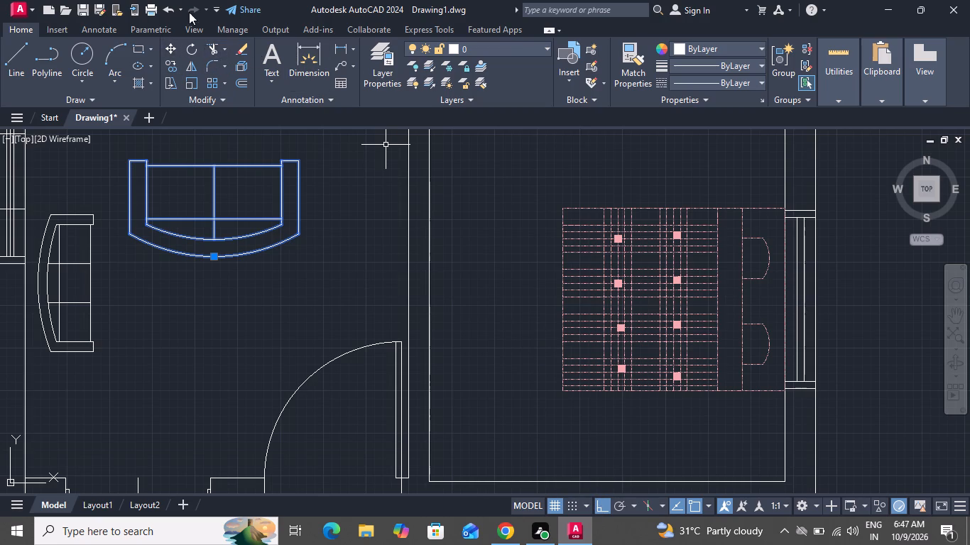
{"action": "left_click", "coordinate": [196, 43]}
{"action": "left_click_drag", "start_coordinate": [300, 163], "coordinate": [300, 177]}
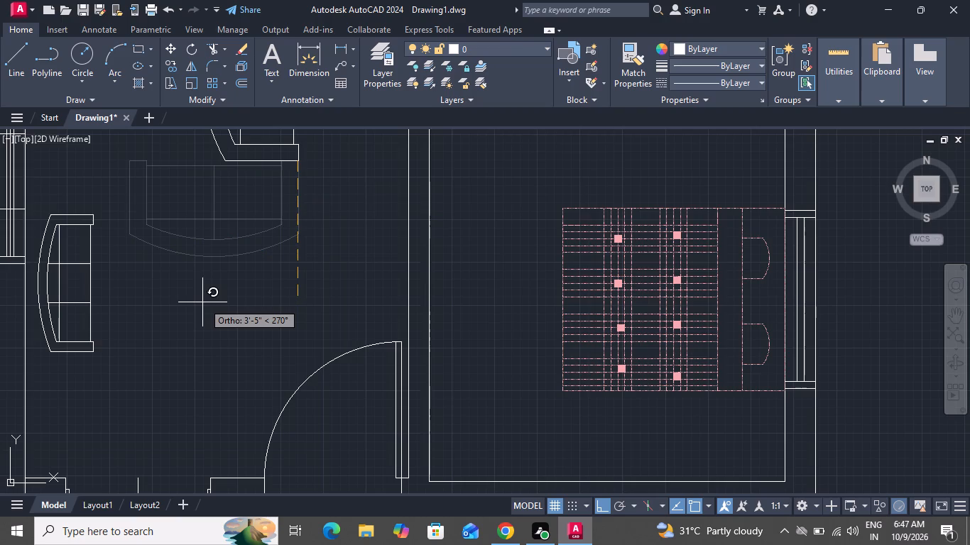
{"action": "scroll", "coordinate": [213, 291], "scroll_direction": "down", "scroll_amount": 3}
{"action": "left_click", "coordinate": [124, 179]}
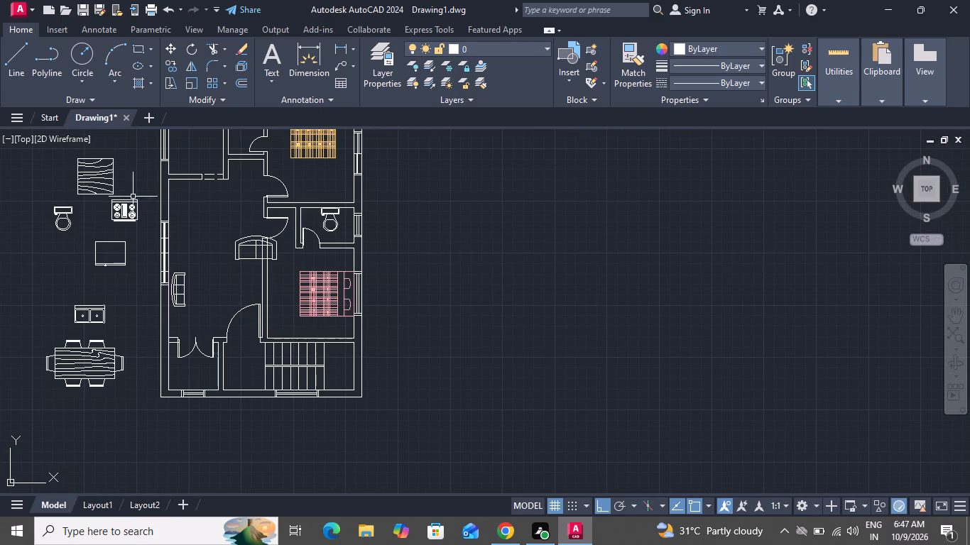
Move the loveseat about 4 ft west, with Ortho on, clear of the bedroom wall and door.
{"action": "scroll", "coordinate": [245, 241], "scroll_direction": "up", "scroll_amount": 2}
{"action": "left_click", "coordinate": [245, 241]}
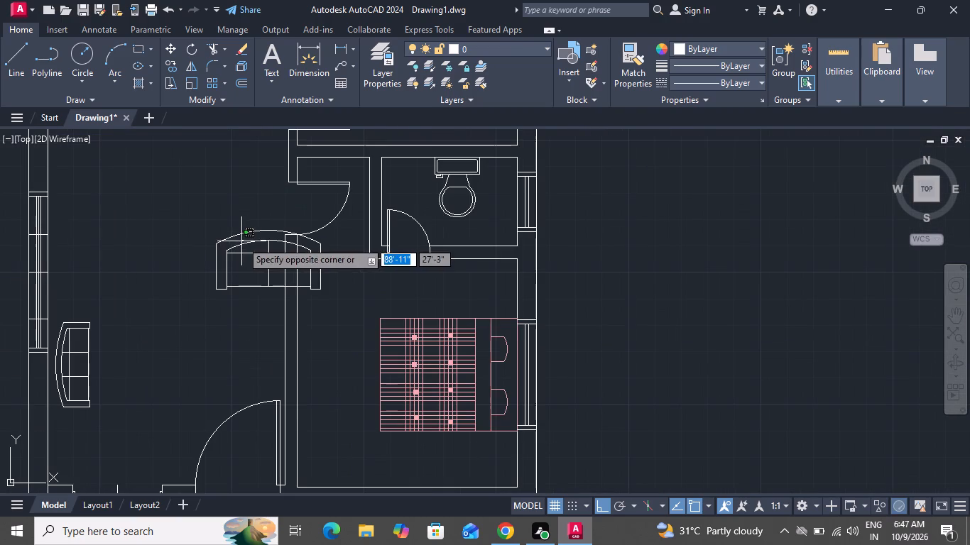
{"action": "left_click", "coordinate": [217, 268]}
{"action": "left_click", "coordinate": [171, 45]}
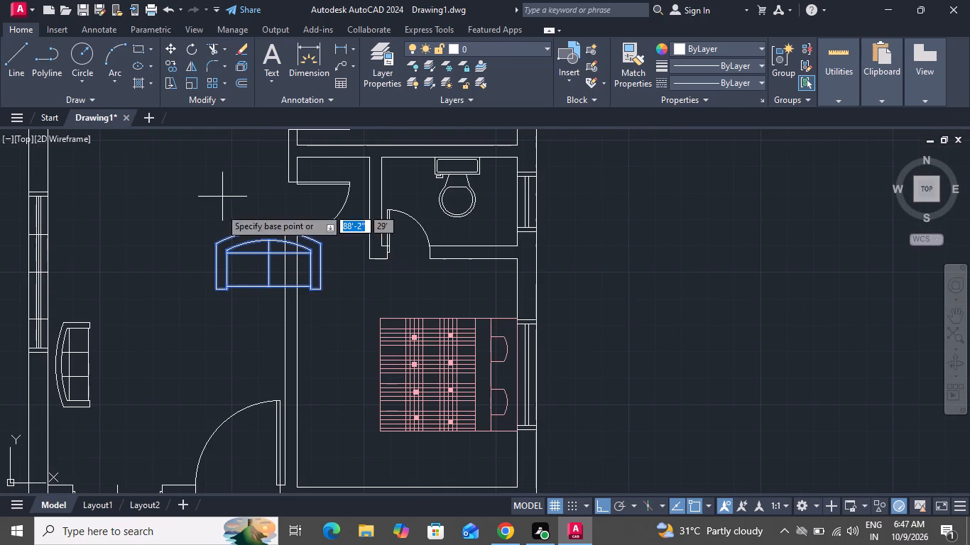
{"action": "left_click", "coordinate": [215, 288]}
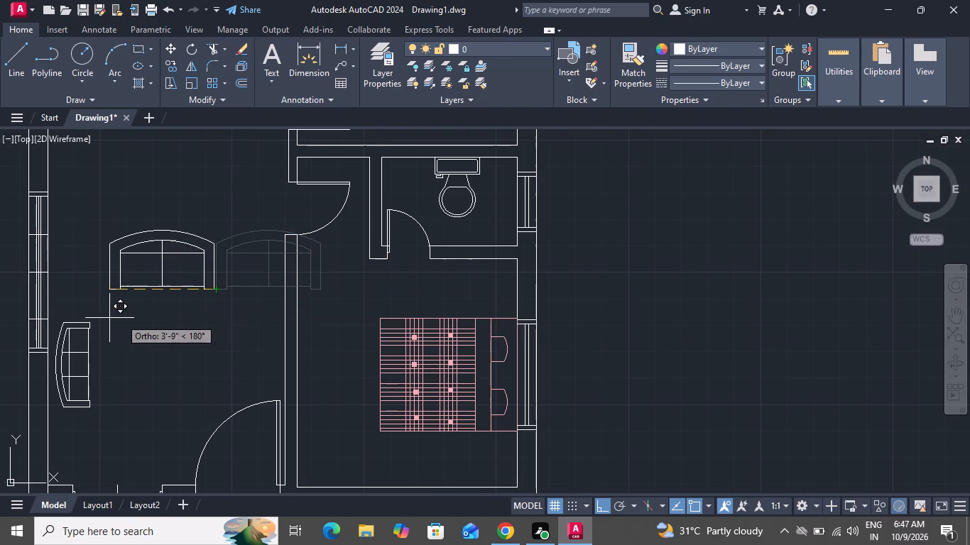
{"action": "left_click", "coordinate": [102, 317]}
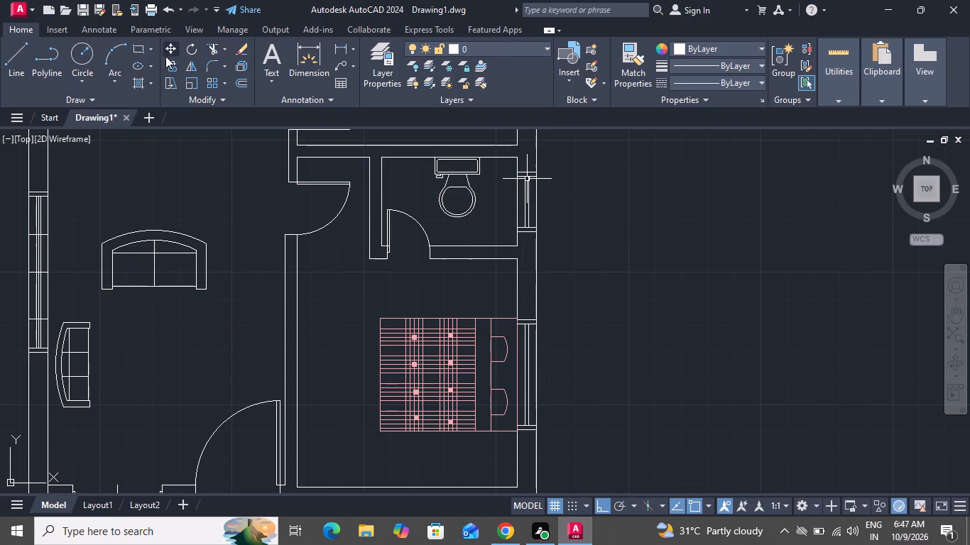
Scale the living room loveseat down to about three quarters of its size from the middle of its seat.
{"action": "left_click", "coordinate": [149, 234]}
{"action": "left_click", "coordinate": [114, 272]}
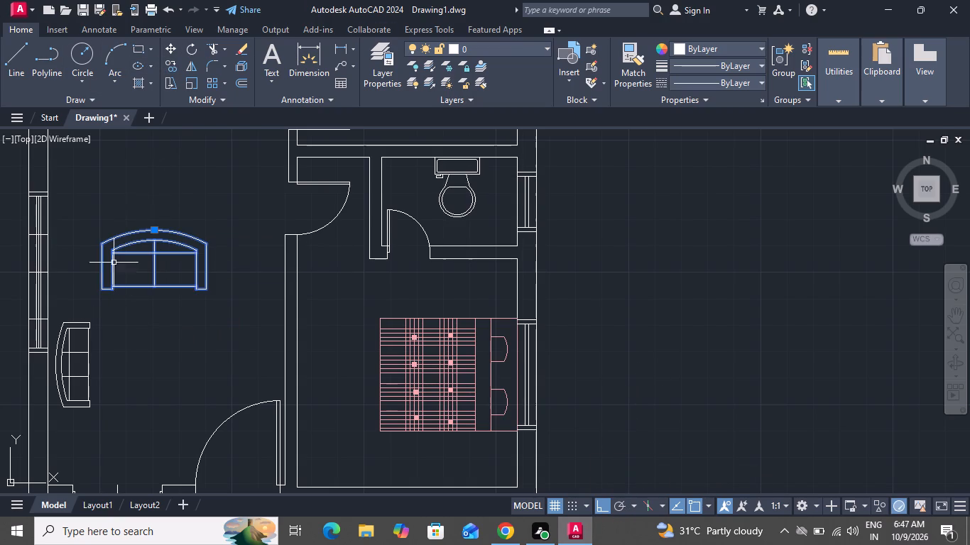
{"action": "left_click", "coordinate": [184, 77]}
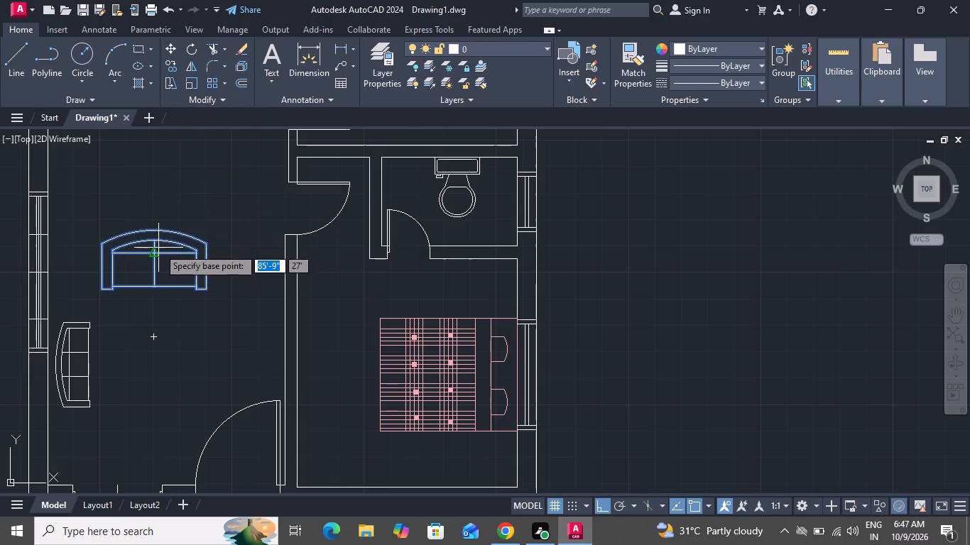
{"action": "left_click", "coordinate": [156, 252]}
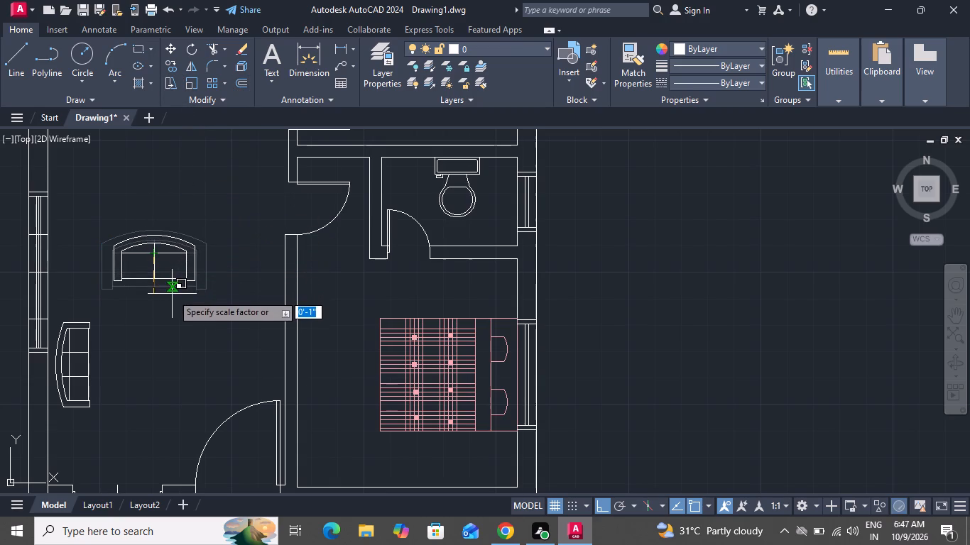
{"action": "left_click_drag", "start_coordinate": [172, 294], "coordinate": [175, 283]}
Finish scaling the living room loveseat at about three quarters of its size.
{"action": "left_click", "coordinate": [175, 257]}
Move the loveseat, with Ortho off, about 5 in west and 1 ft 7 in south, closer to the sofa.
{"action": "left_click", "coordinate": [109, 250]}
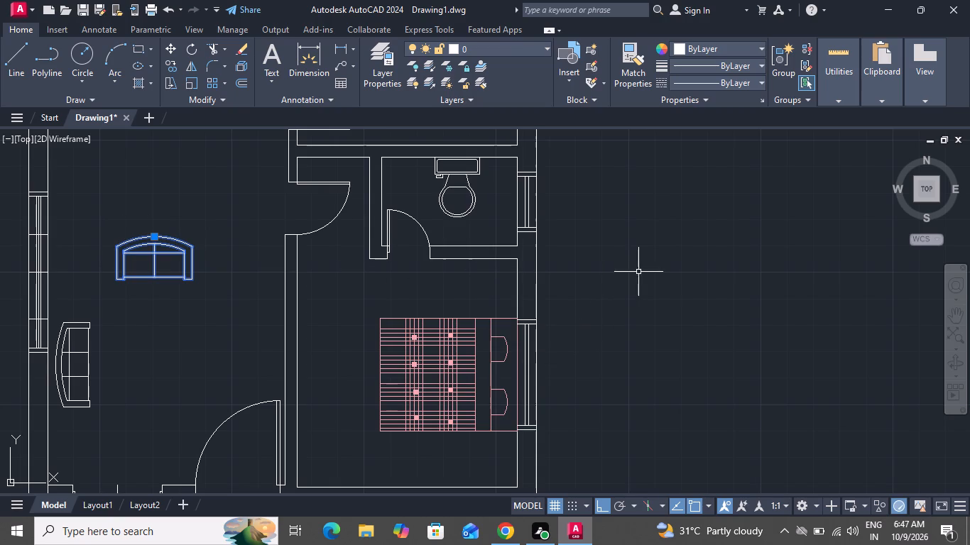
{"action": "left_click_drag", "start_coordinate": [604, 500], "coordinate": [611, 502]}
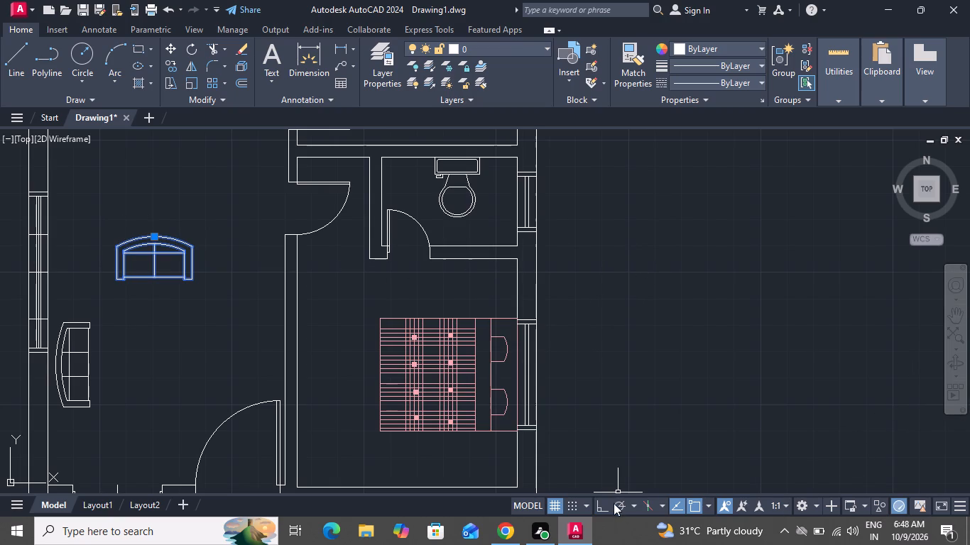
{"action": "left_click", "coordinate": [175, 49]}
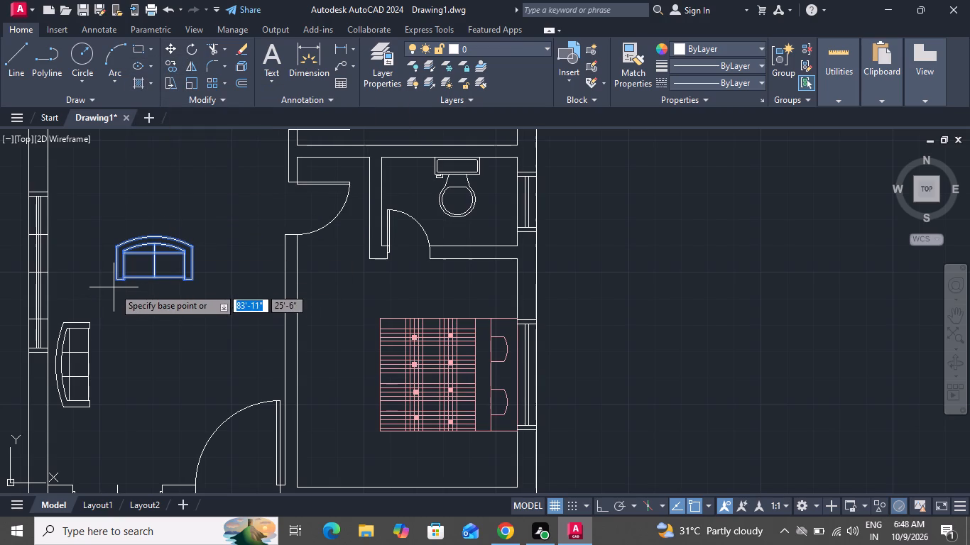
{"action": "left_click_drag", "start_coordinate": [125, 279], "coordinate": [124, 287]}
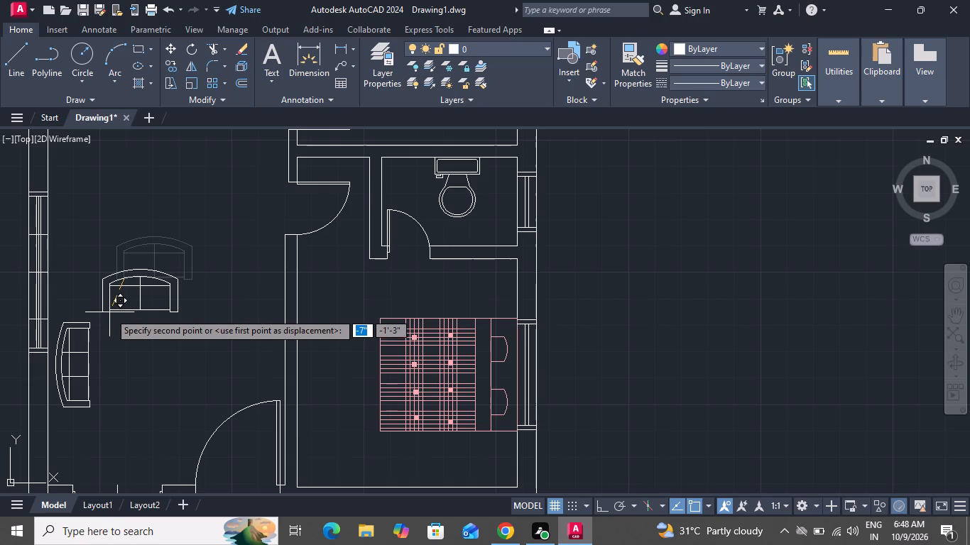
{"action": "left_click", "coordinate": [114, 320]}
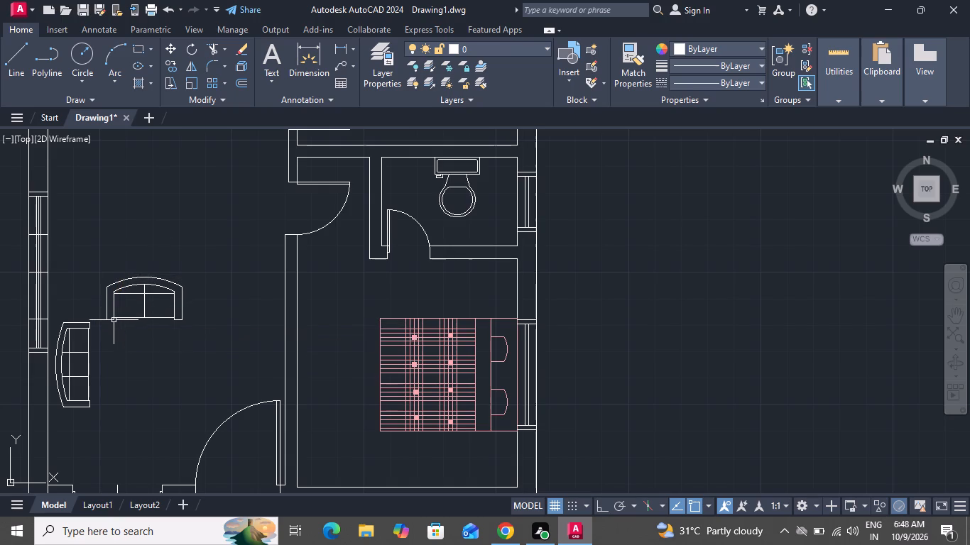
Move the square wood-grain table from outside the plan about 11'-6" east and 11'-11" south, beside the living room sofa.
{"action": "scroll", "coordinate": [209, 186], "scroll_direction": "down", "scroll_amount": 2}
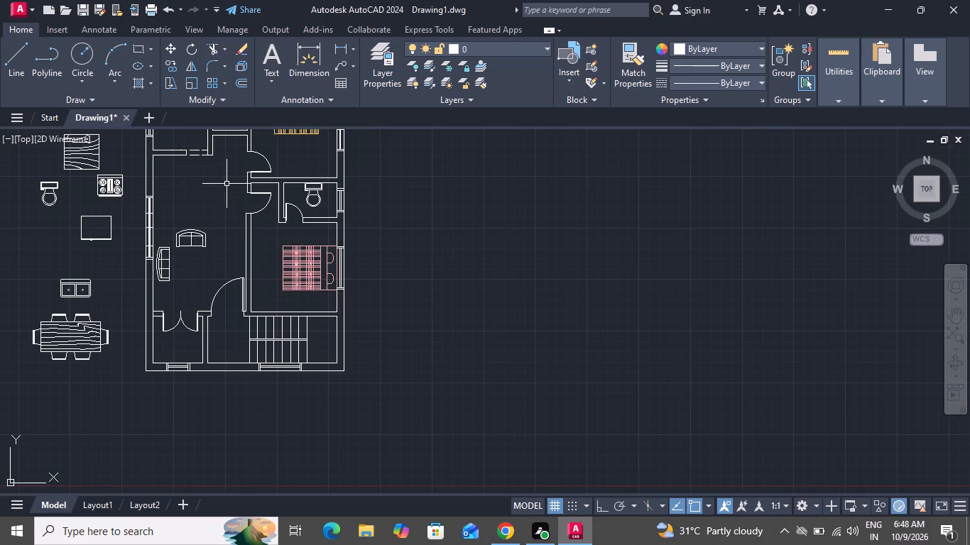
{"action": "scroll", "coordinate": [138, 203], "scroll_direction": "up", "scroll_amount": 1}
{"action": "scroll", "coordinate": [138, 203], "scroll_direction": "down", "scroll_amount": 1}
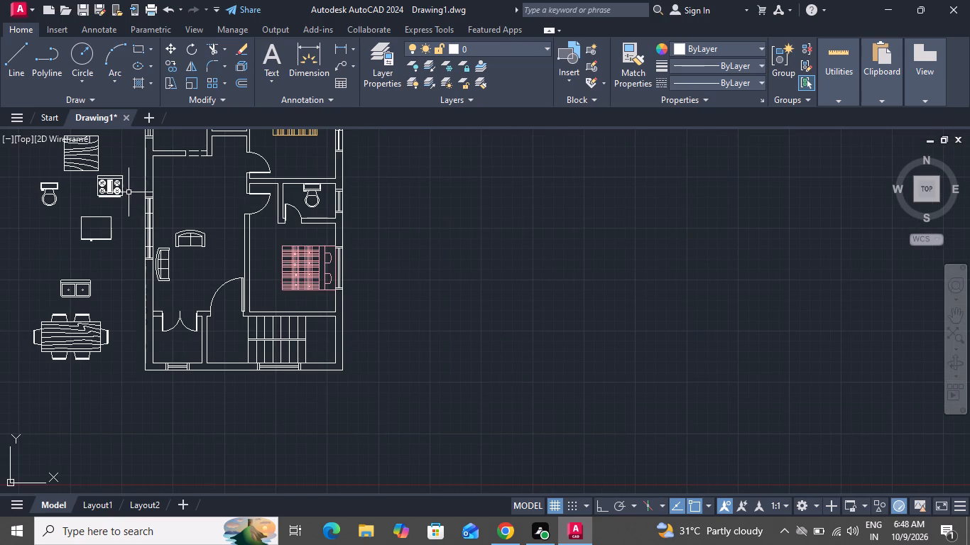
{"action": "scroll", "coordinate": [94, 143], "scroll_direction": "up", "scroll_amount": 1}
{"action": "scroll", "coordinate": [94, 143], "scroll_direction": "down", "scroll_amount": 1}
{"action": "scroll", "coordinate": [94, 143], "scroll_direction": "up", "scroll_amount": 4}
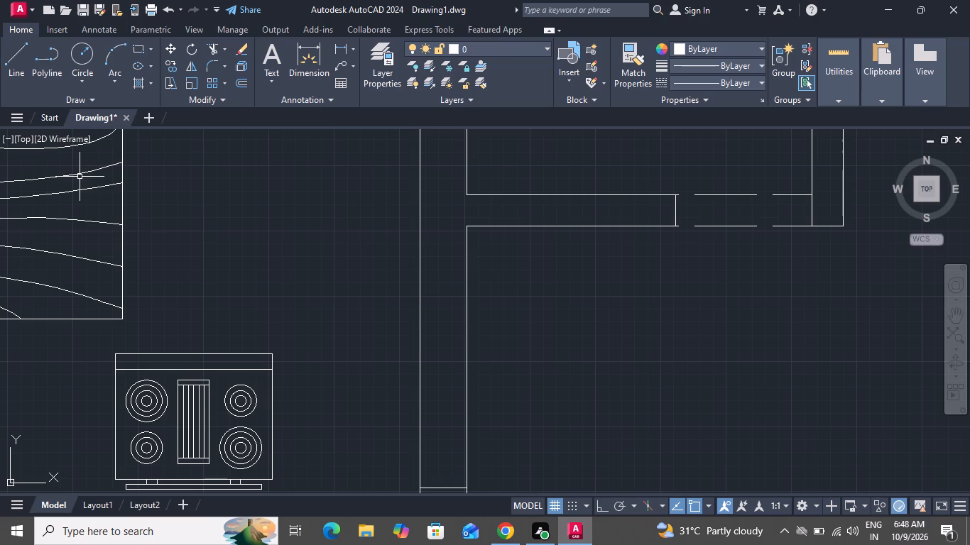
{"action": "left_click", "coordinate": [80, 177]}
{"action": "left_click", "coordinate": [76, 178]}
{"action": "left_click", "coordinate": [92, 153]}
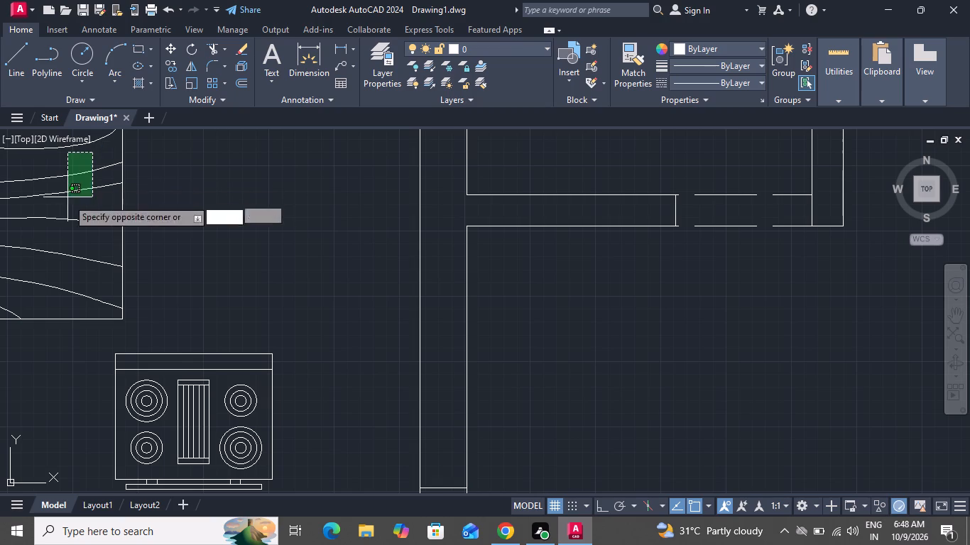
{"action": "left_click", "coordinate": [67, 201]}
{"action": "left_click", "coordinate": [166, 50]}
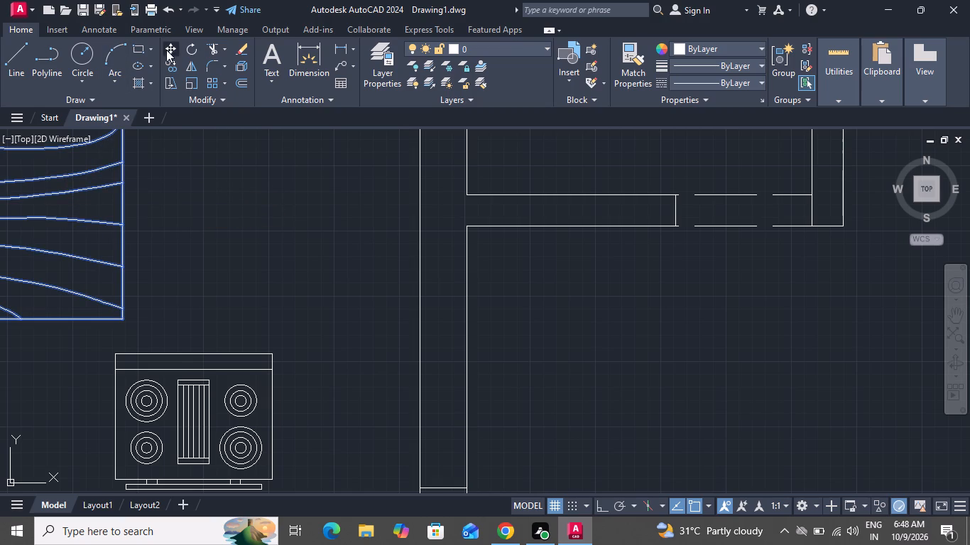
{"action": "left_click", "coordinate": [121, 189]}
{"action": "scroll", "coordinate": [224, 190], "scroll_direction": "down", "scroll_amount": 2}
{"action": "scroll", "coordinate": [231, 182], "scroll_direction": "up", "scroll_amount": 1}
{"action": "scroll", "coordinate": [232, 182], "scroll_direction": "down", "scroll_amount": 1}
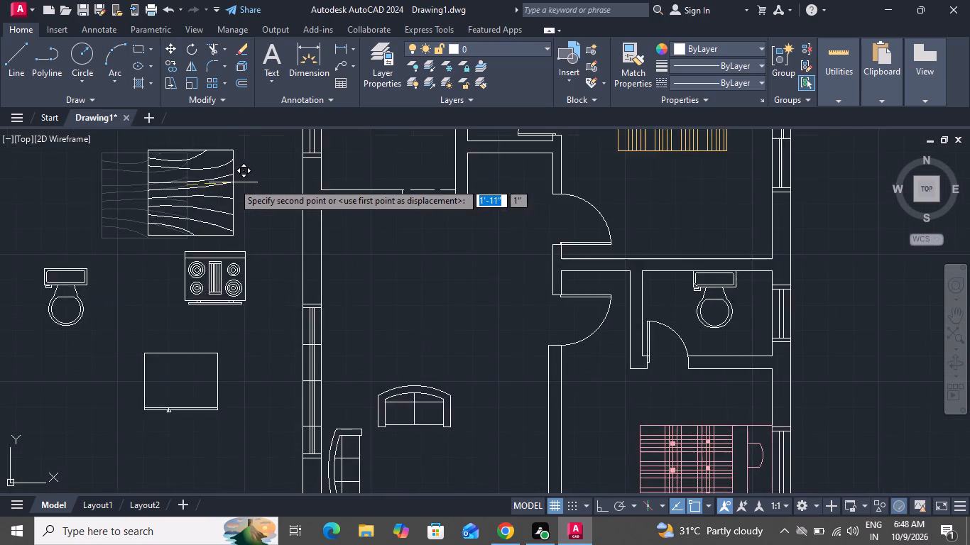
{"action": "scroll", "coordinate": [238, 185], "scroll_direction": "up", "scroll_amount": 1}
{"action": "scroll", "coordinate": [241, 195], "scroll_direction": "down", "scroll_amount": 1}
{"action": "scroll", "coordinate": [353, 302], "scroll_direction": "down", "scroll_amount": 2}
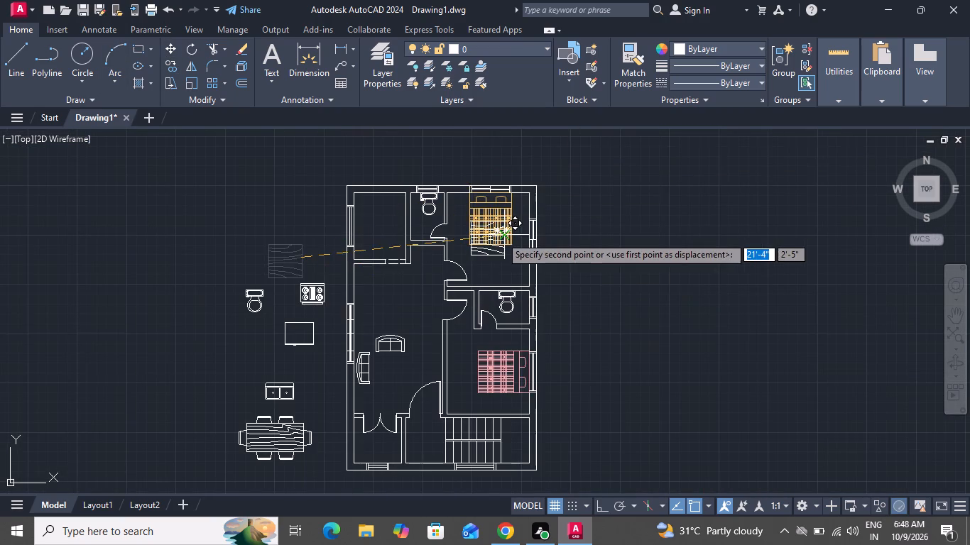
{"action": "scroll", "coordinate": [423, 389], "scroll_direction": "up", "scroll_amount": 3}
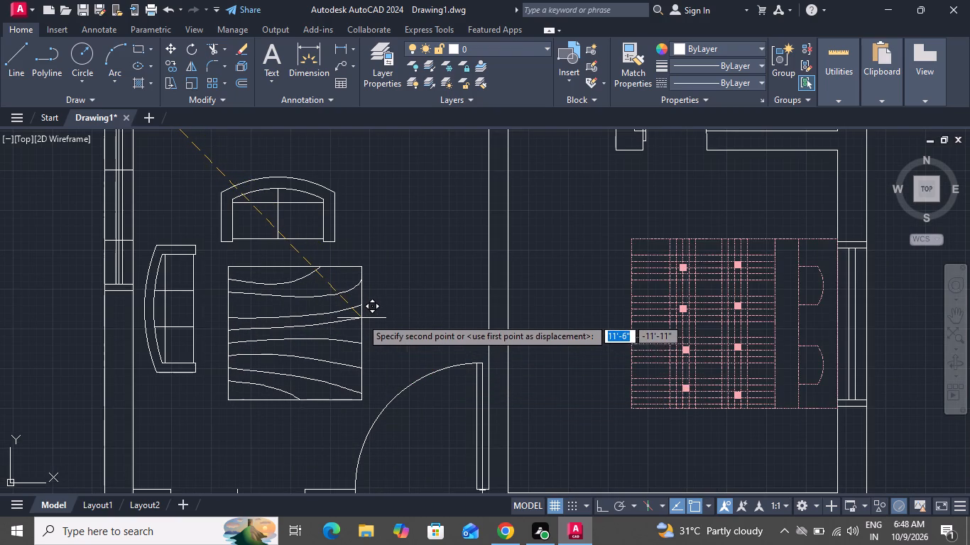
{"action": "left_click", "coordinate": [361, 318]}
Scale the wood-grain table down to about one third of its size from near its middle.
{"action": "left_click", "coordinate": [338, 316]}
{"action": "left_click", "coordinate": [257, 338]}
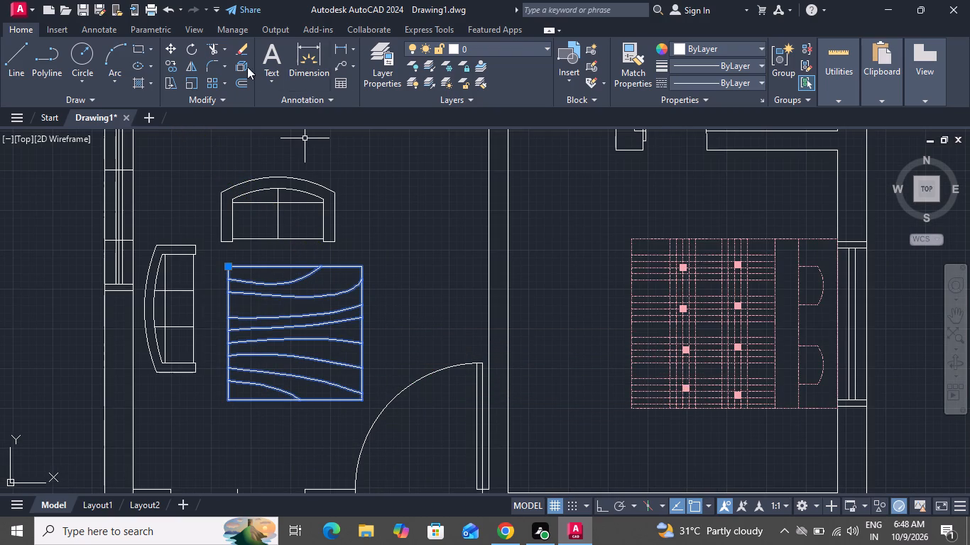
{"action": "left_click", "coordinate": [197, 81]}
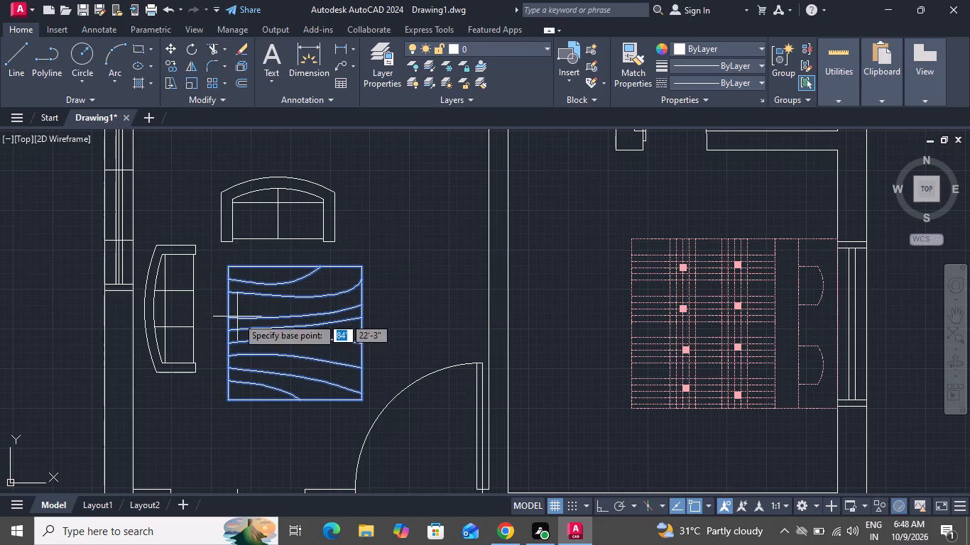
{"action": "left_click", "coordinate": [293, 327]}
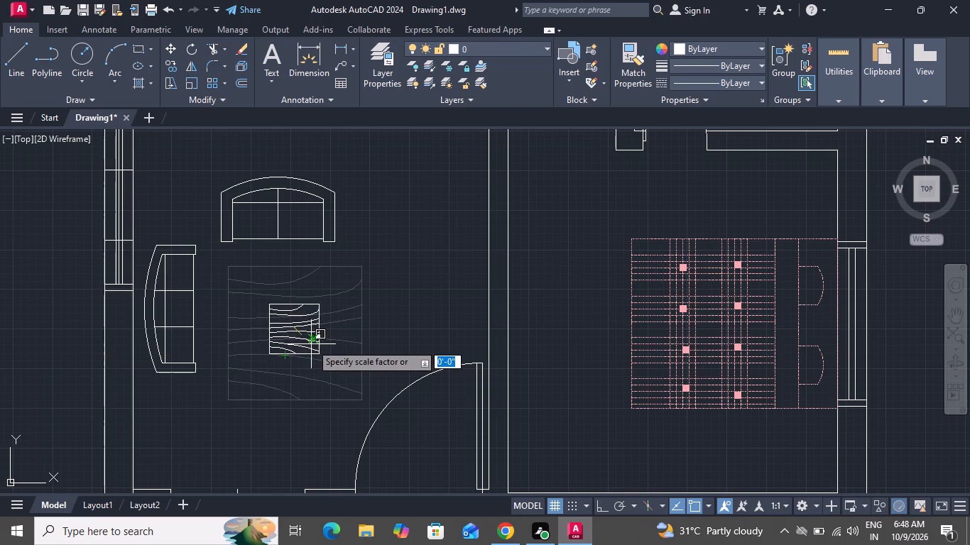
{"action": "left_click", "coordinate": [311, 343]}
Move the small table about 1 ft west and 8 in north, closer to the sofa and loveseat.
{"action": "left_click", "coordinate": [307, 335]}
{"action": "left_click", "coordinate": [301, 308]}
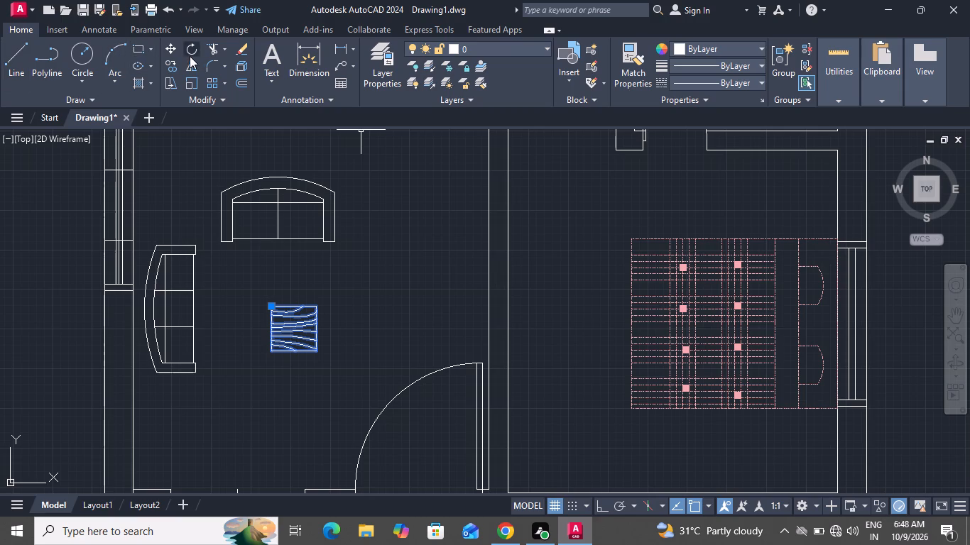
{"action": "left_click", "coordinate": [163, 49]}
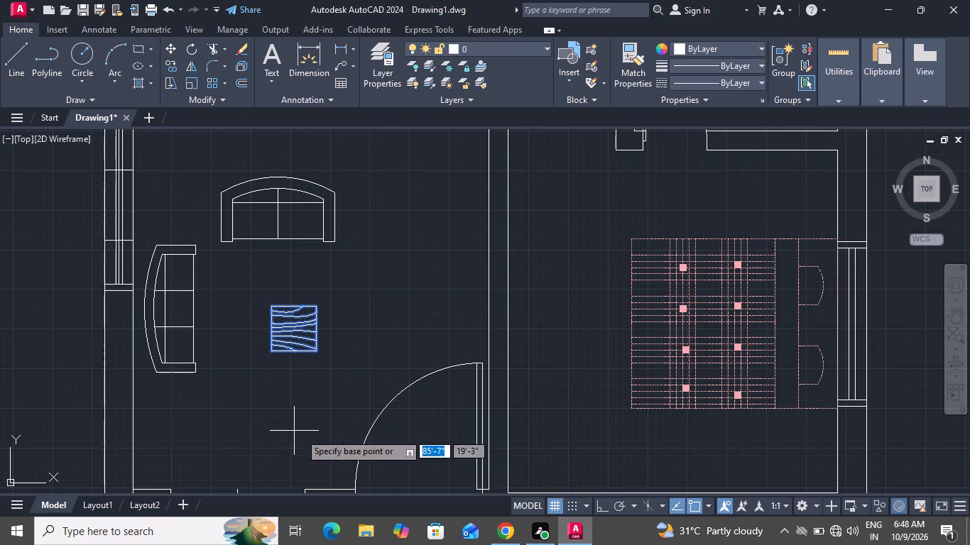
{"action": "left_click", "coordinate": [288, 312]}
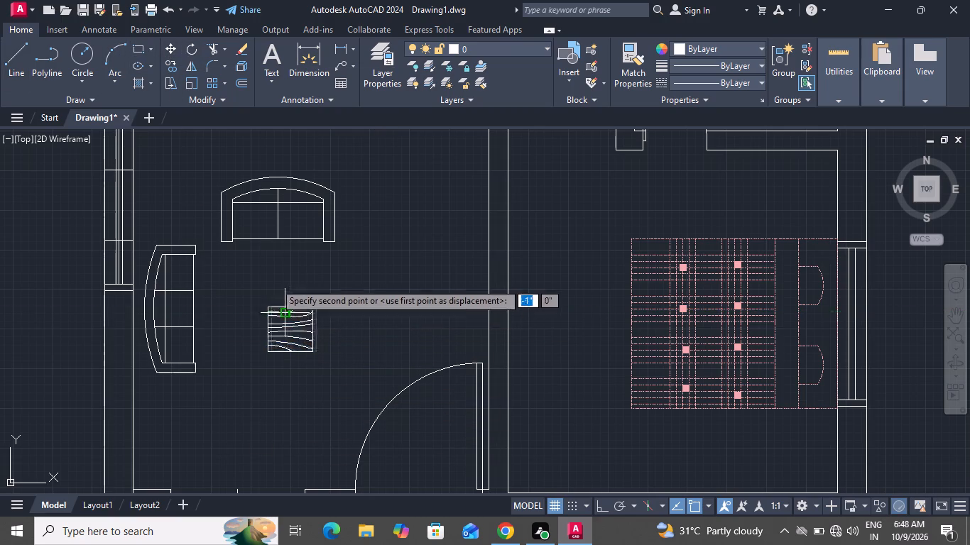
{"action": "left_click", "coordinate": [249, 287]}
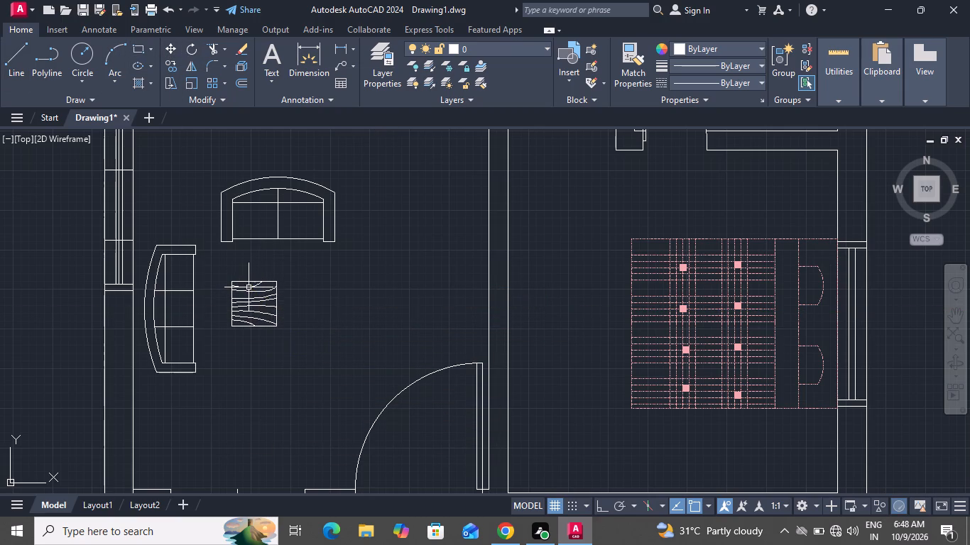
Move the loveseat about 1 in north, away from the table.
{"action": "left_click", "coordinate": [347, 208]}
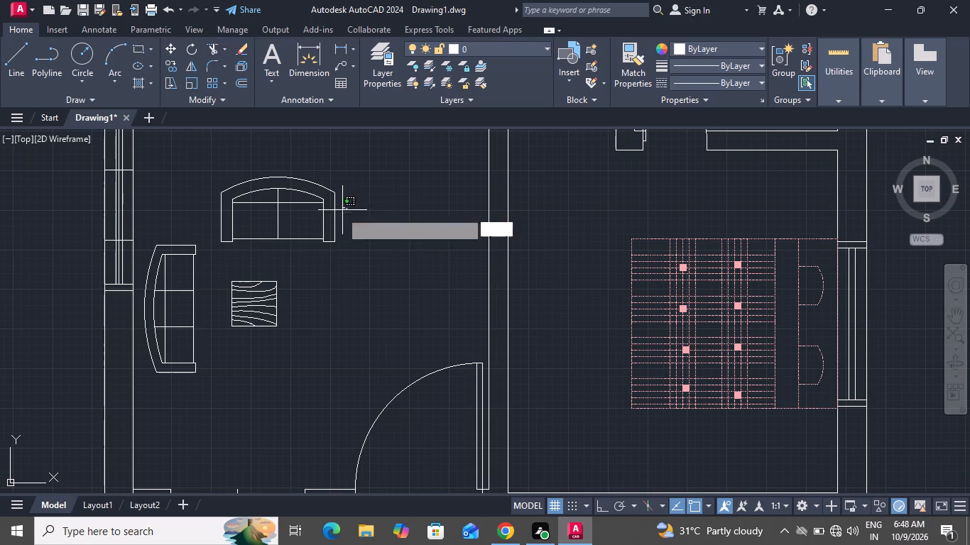
{"action": "left_click", "coordinate": [266, 183]}
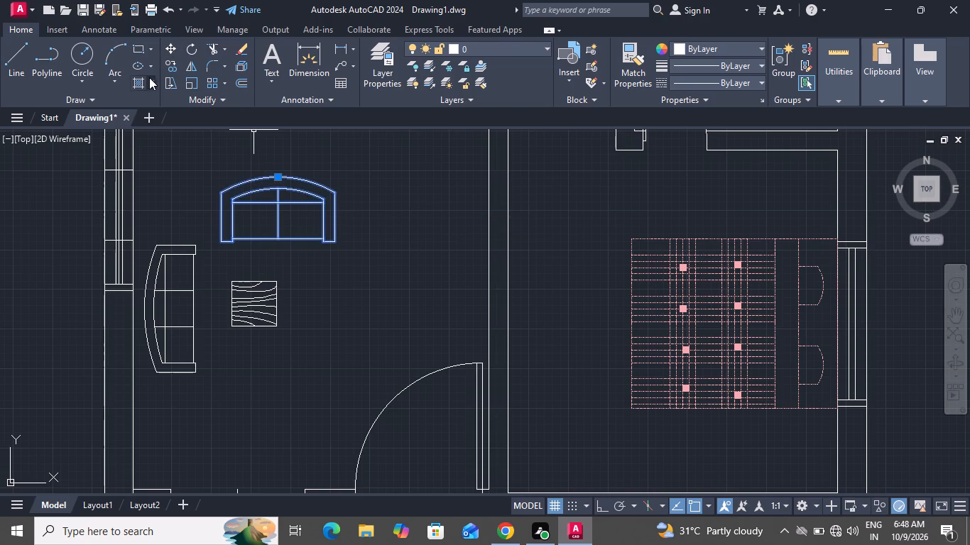
{"action": "left_click", "coordinate": [175, 48]}
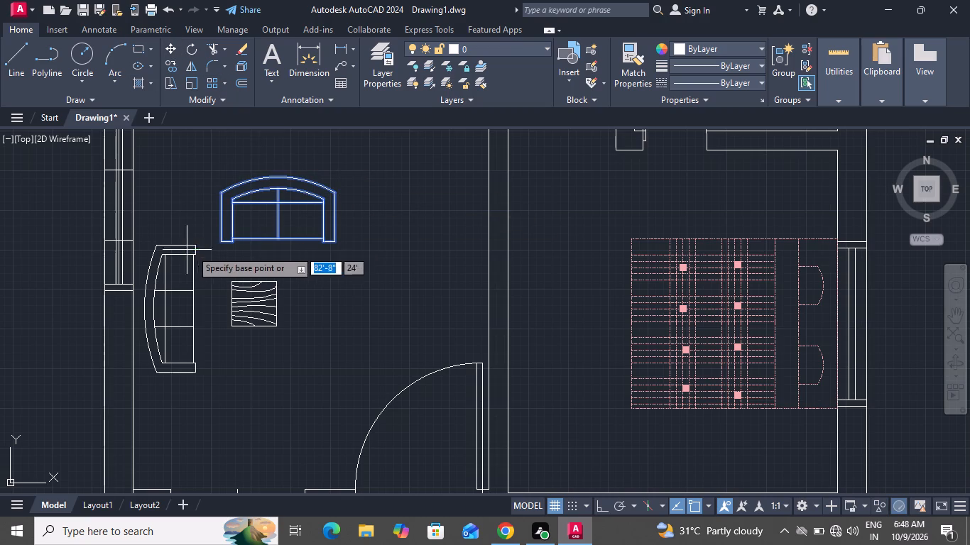
{"action": "left_click", "coordinate": [229, 242]}
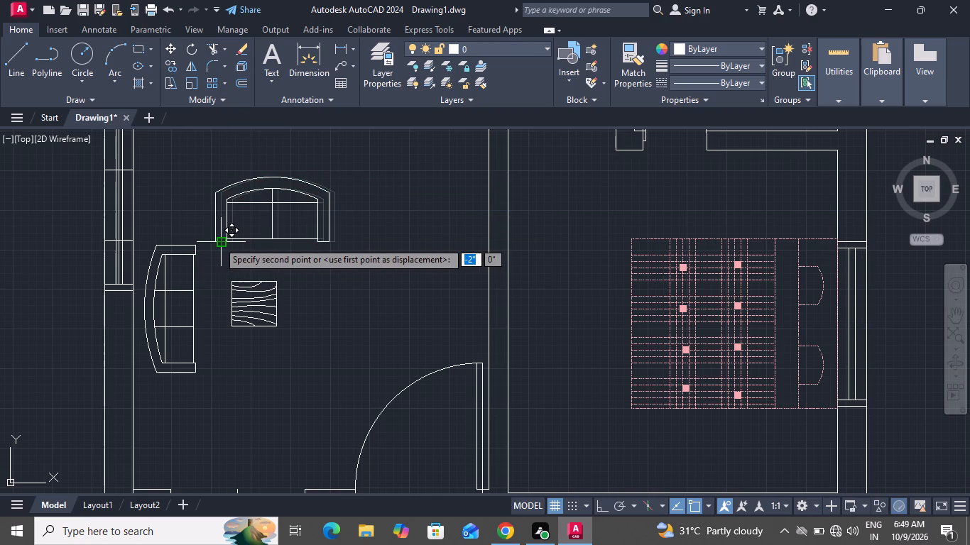
{"action": "left_click", "coordinate": [226, 237]}
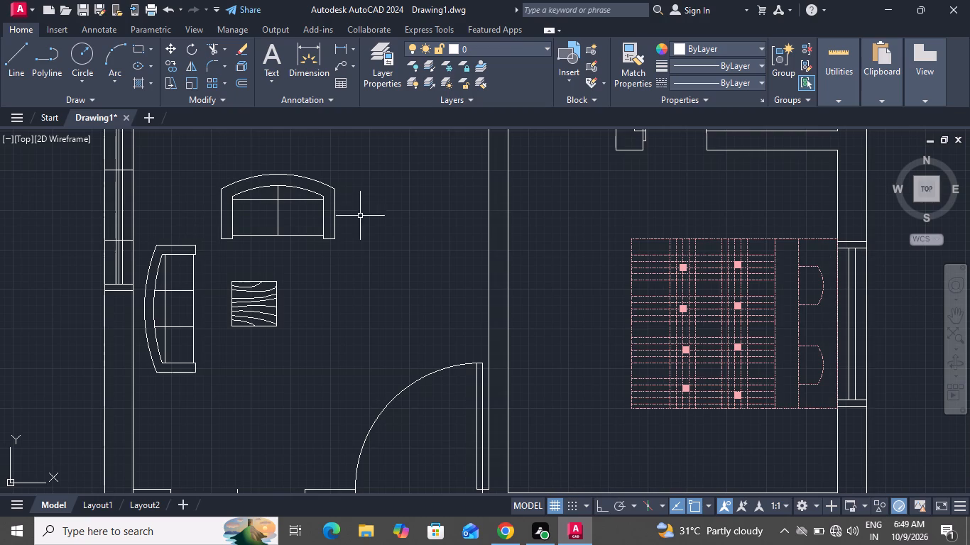
Scale the living room table up to about one and a half times its size from a point inside it.
{"action": "scroll", "coordinate": [371, 248], "scroll_direction": "down", "scroll_amount": 1}
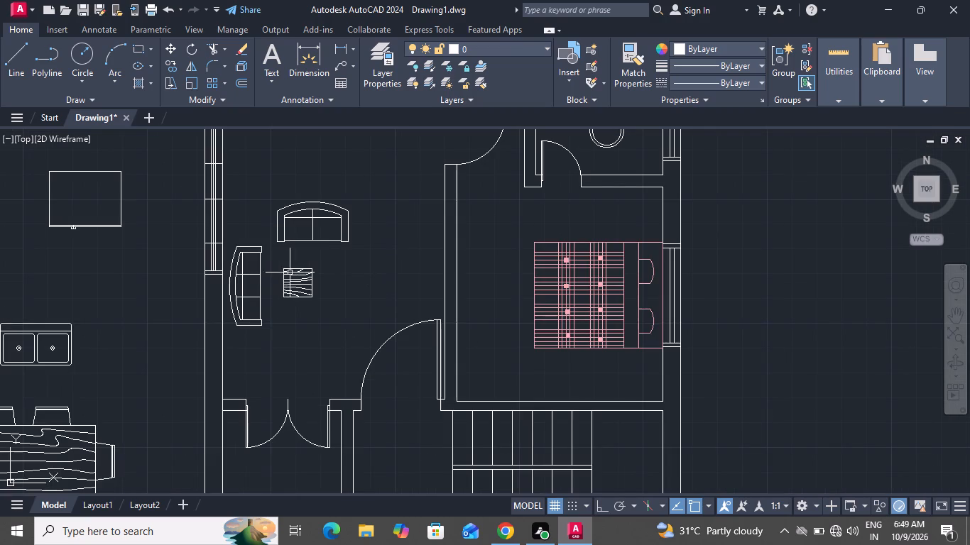
{"action": "left_click", "coordinate": [288, 282]}
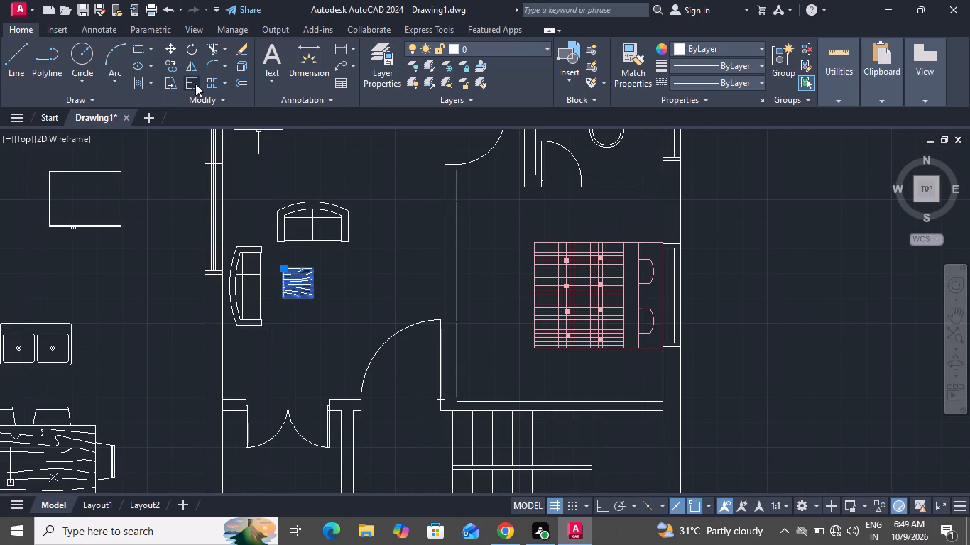
{"action": "left_click", "coordinate": [195, 84]}
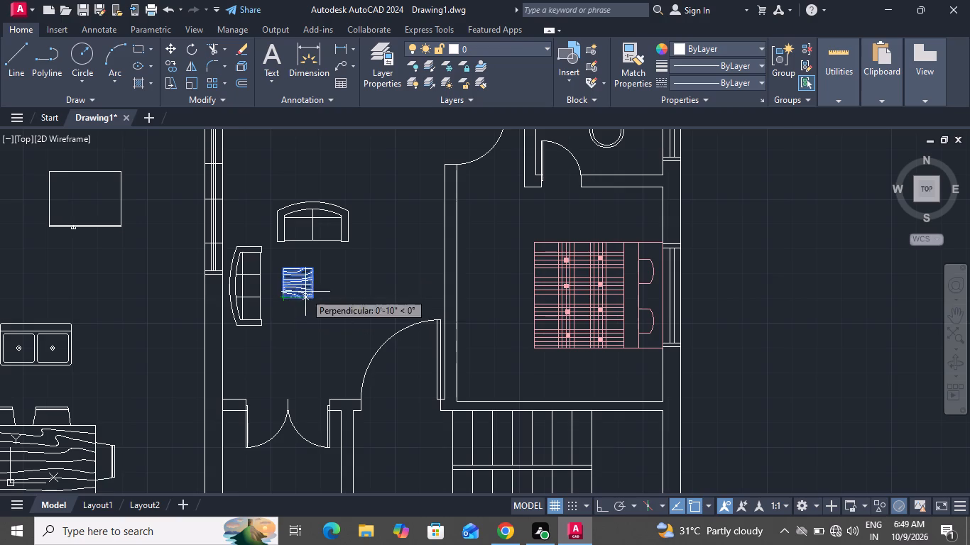
{"action": "left_click", "coordinate": [305, 282]}
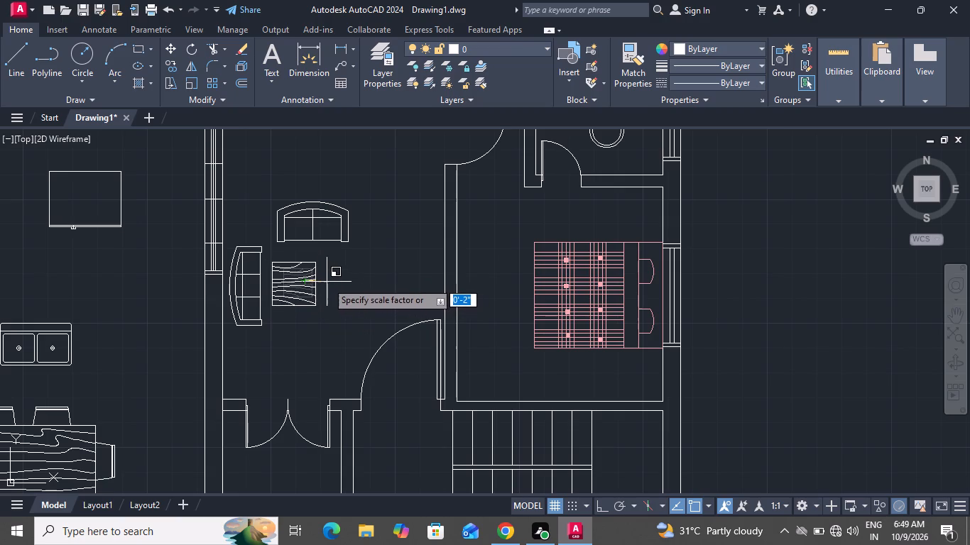
{"action": "left_click", "coordinate": [327, 282]}
Move the enlarged table about 6 in east and 2 in north, centring it more under the loveseat.
{"action": "left_click", "coordinate": [296, 287]}
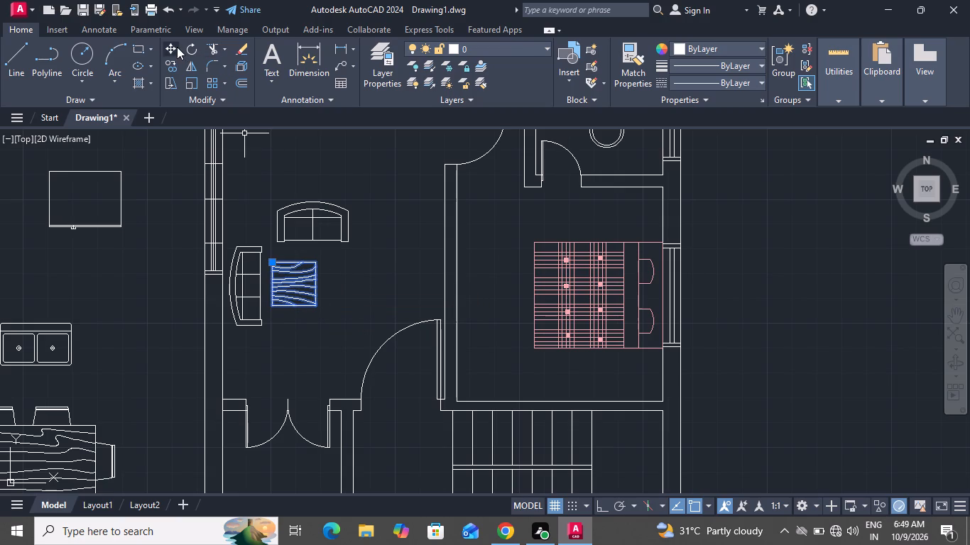
{"action": "left_click", "coordinate": [177, 47]}
{"action": "left_click", "coordinate": [288, 299]}
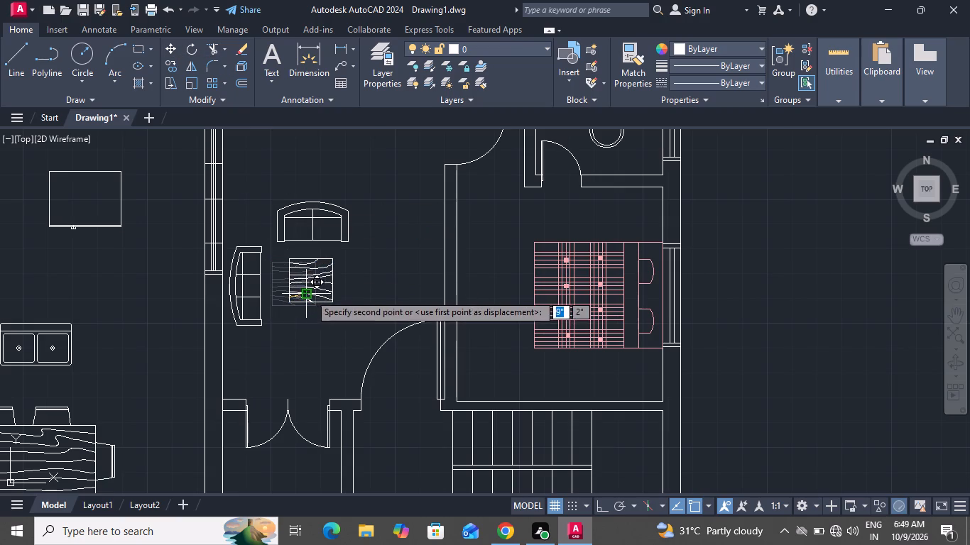
{"action": "left_click", "coordinate": [301, 296]}
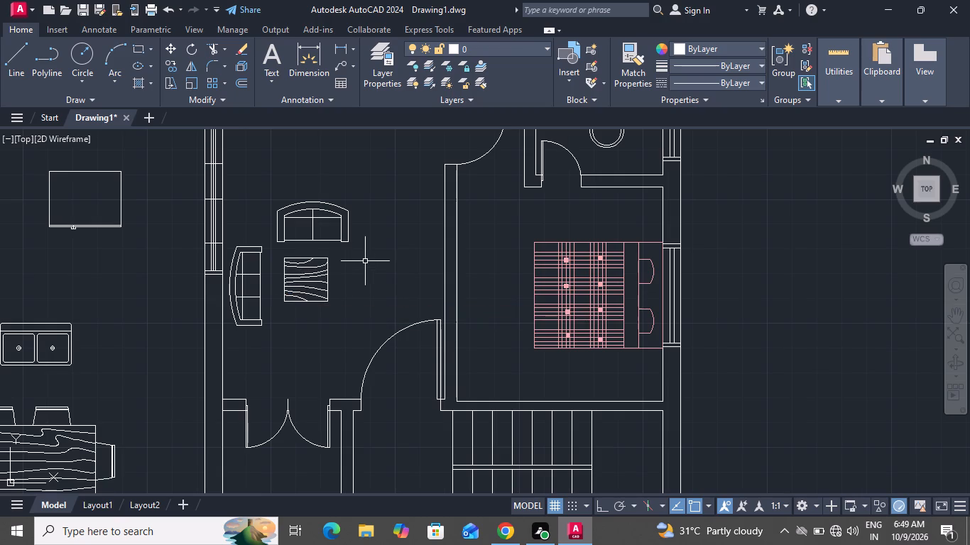
Draw a rectangular TV unit about 3'-5" long and 1 ft deep against the living room's east wall, facing the sofa.
{"action": "scroll", "coordinate": [398, 221], "scroll_direction": "down", "scroll_amount": 1}
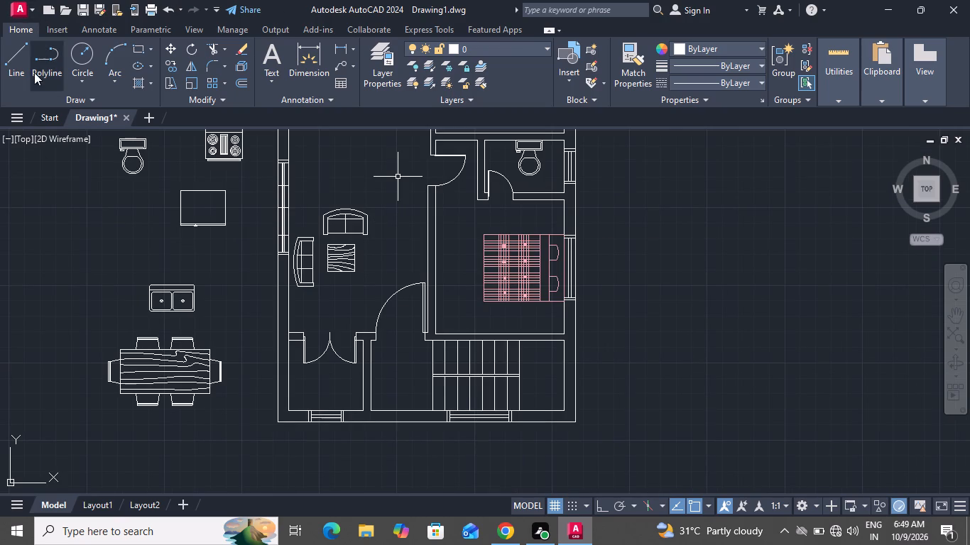
{"action": "left_click", "coordinate": [131, 50]}
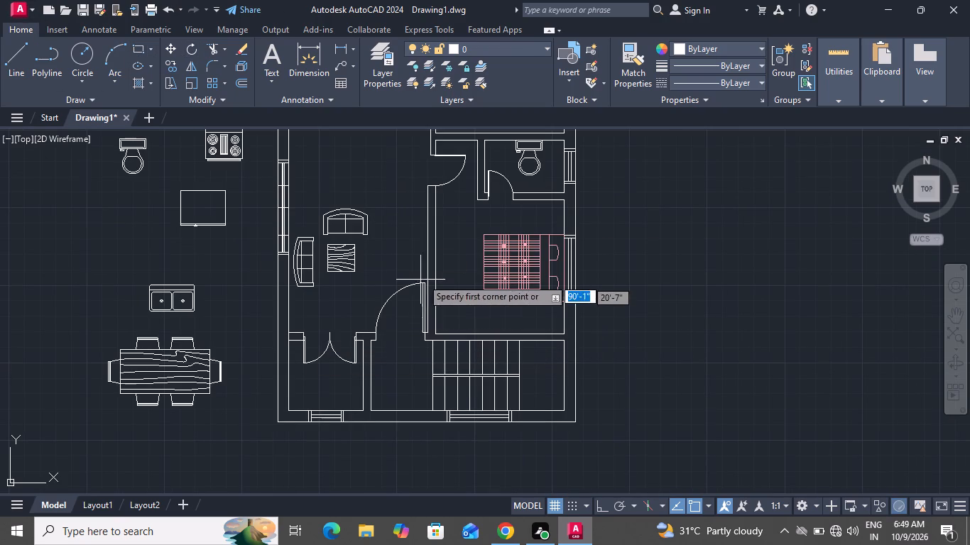
{"action": "scroll", "coordinate": [432, 229], "scroll_direction": "up", "scroll_amount": 1}
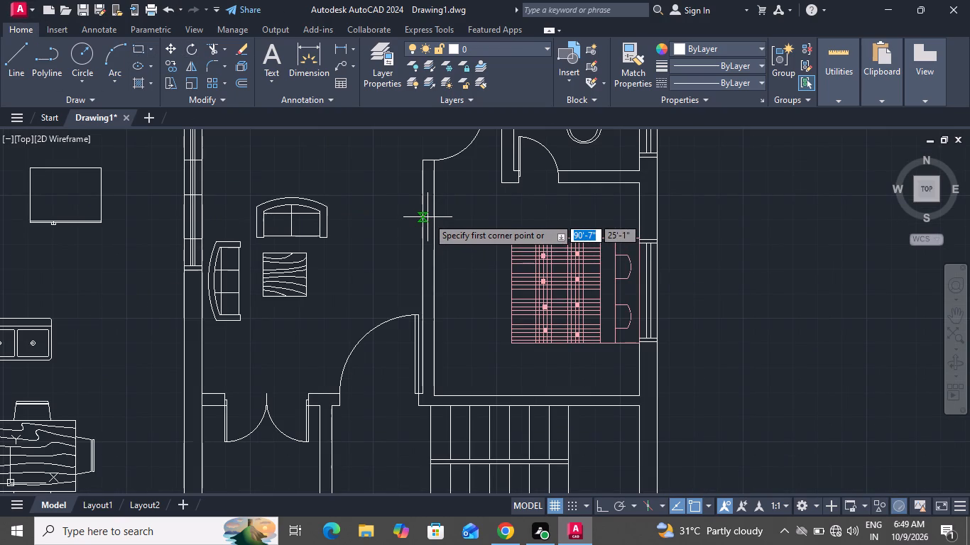
{"action": "left_click", "coordinate": [421, 202]}
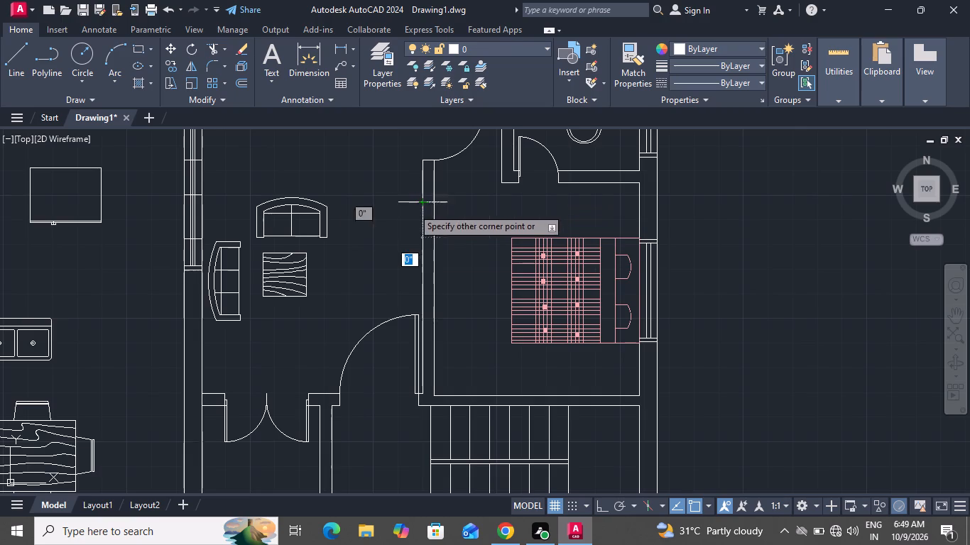
{"action": "left_click", "coordinate": [400, 280]}
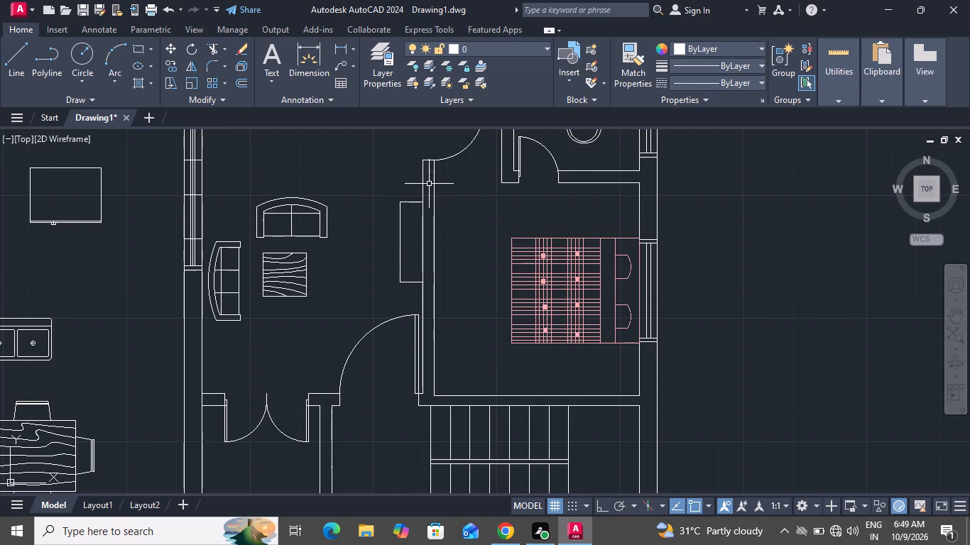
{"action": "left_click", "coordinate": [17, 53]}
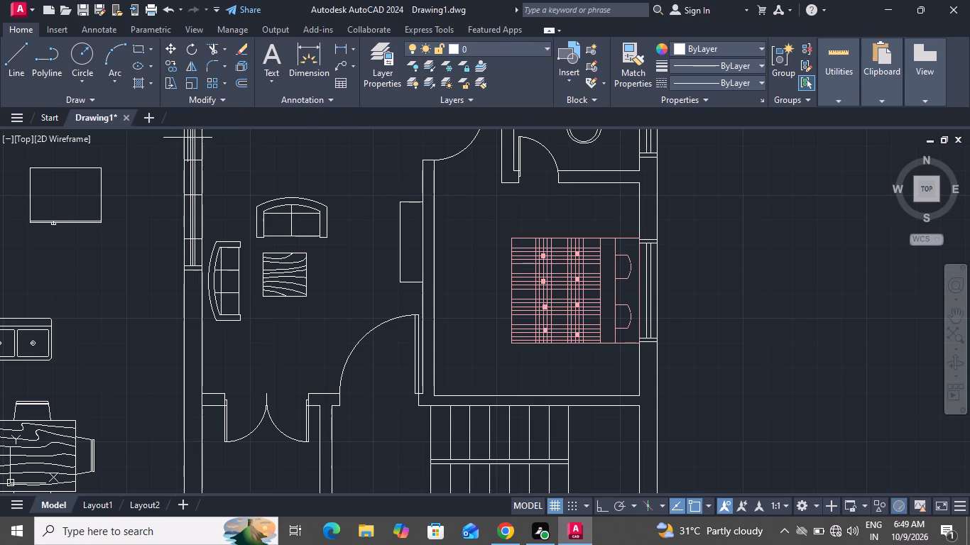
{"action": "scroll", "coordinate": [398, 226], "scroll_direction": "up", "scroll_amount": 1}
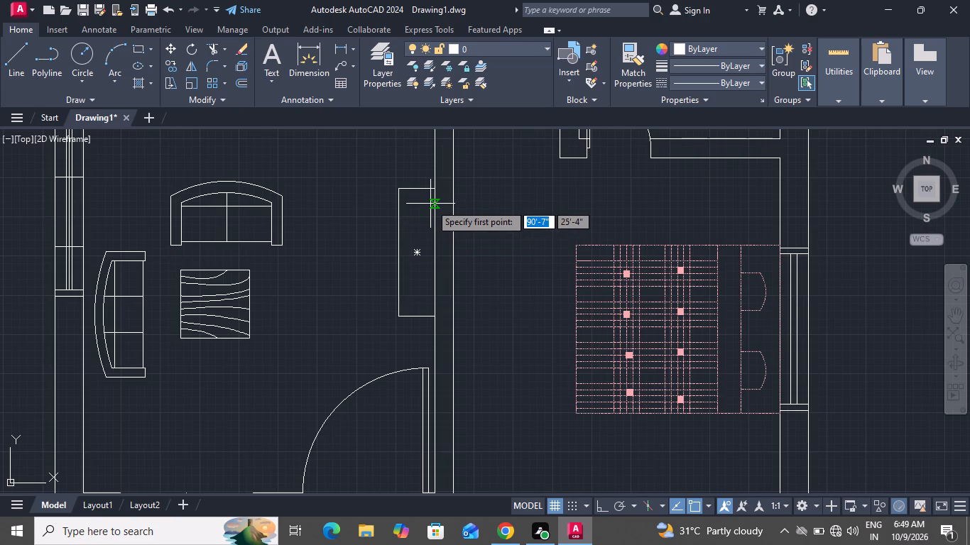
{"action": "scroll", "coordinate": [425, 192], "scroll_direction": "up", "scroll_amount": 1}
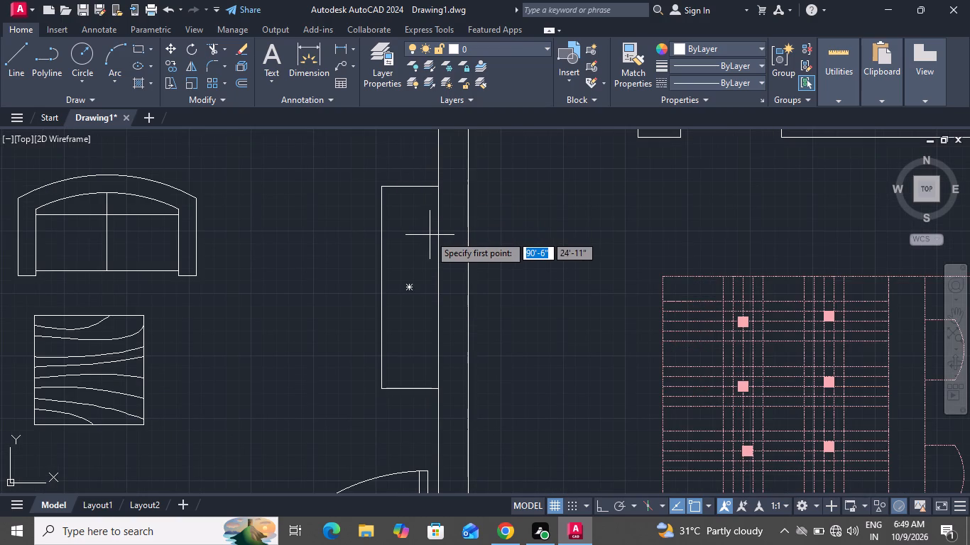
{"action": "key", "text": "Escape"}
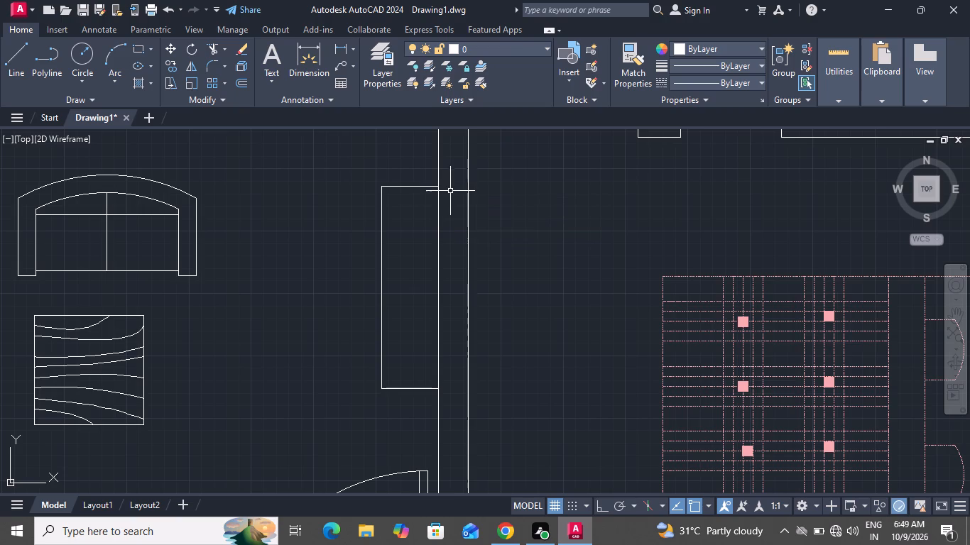
With Ortho on, draw the TV's front edge inside the unit as a line about 2'-1" straight south.
{"action": "left_click", "coordinate": [26, 55]}
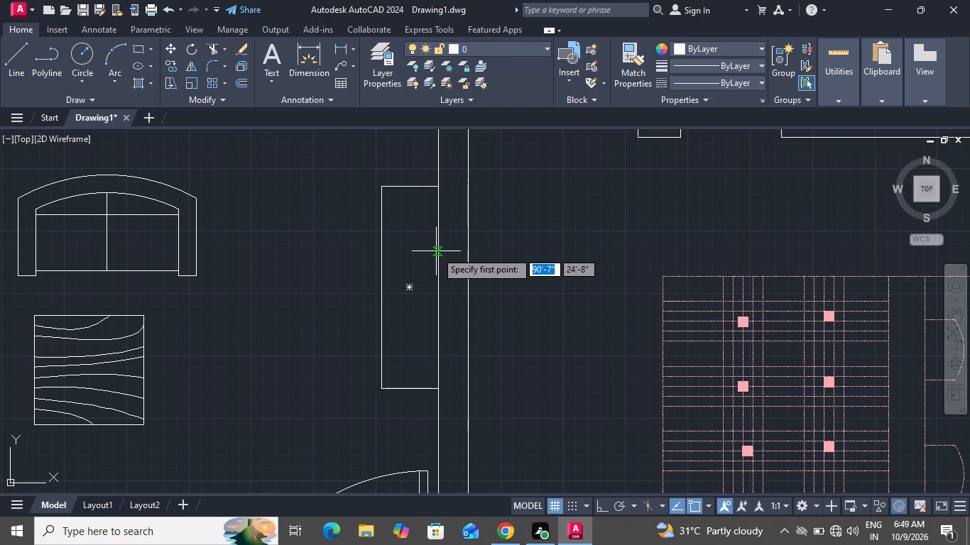
{"action": "left_click", "coordinate": [423, 229]}
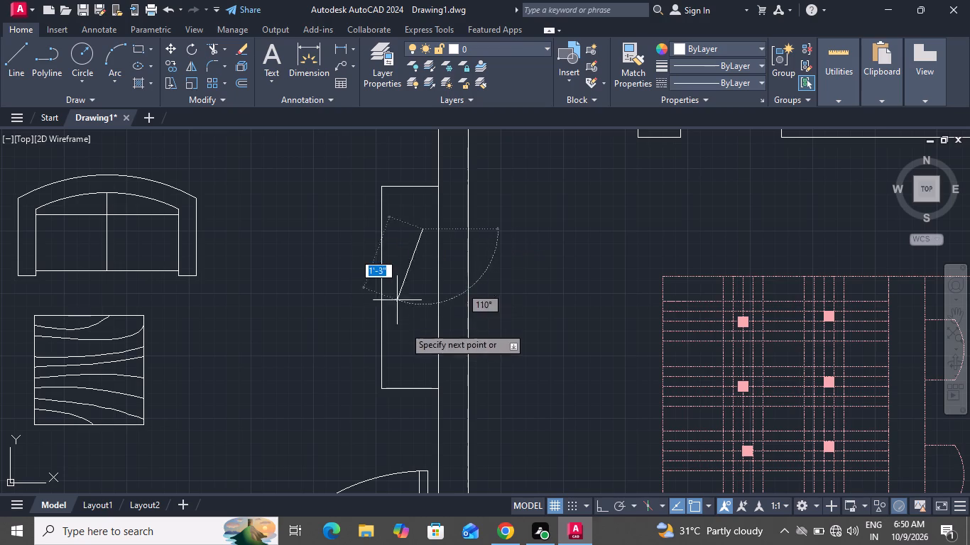
{"action": "left_click", "coordinate": [599, 511]}
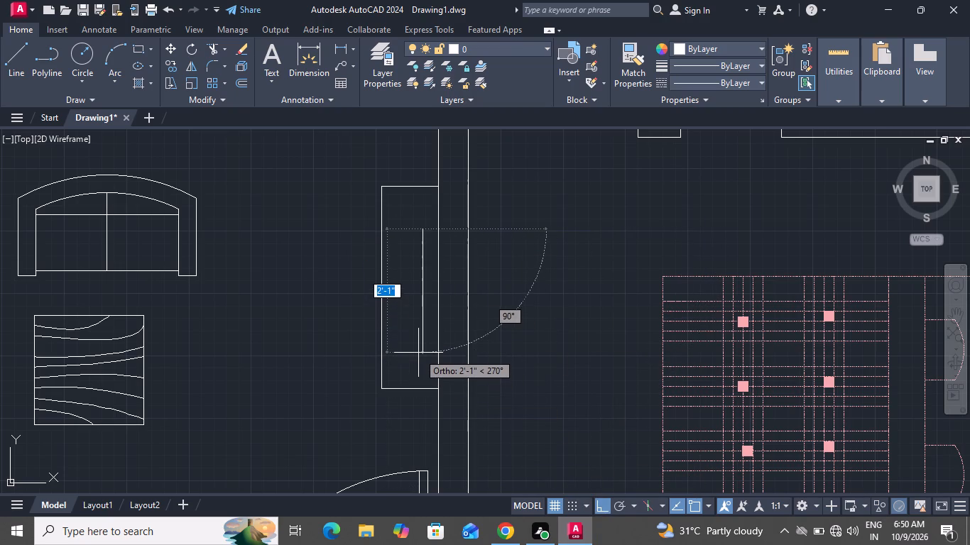
{"action": "left_click", "coordinate": [418, 352]}
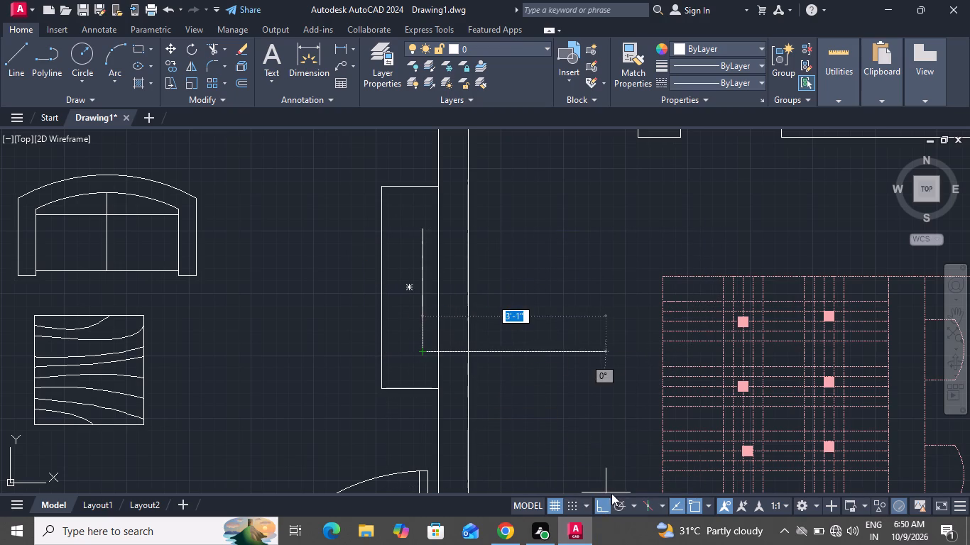
With Ortho off, continue the TV outline with a short slanted edge, about 2.5 in, northeast towards the wall.
{"action": "left_click", "coordinate": [606, 502]}
{"action": "scroll", "coordinate": [432, 360], "scroll_direction": "up", "scroll_amount": 1}
{"action": "scroll", "coordinate": [432, 360], "scroll_direction": "down", "scroll_amount": 1}
{"action": "scroll", "coordinate": [432, 360], "scroll_direction": "up", "scroll_amount": 1}
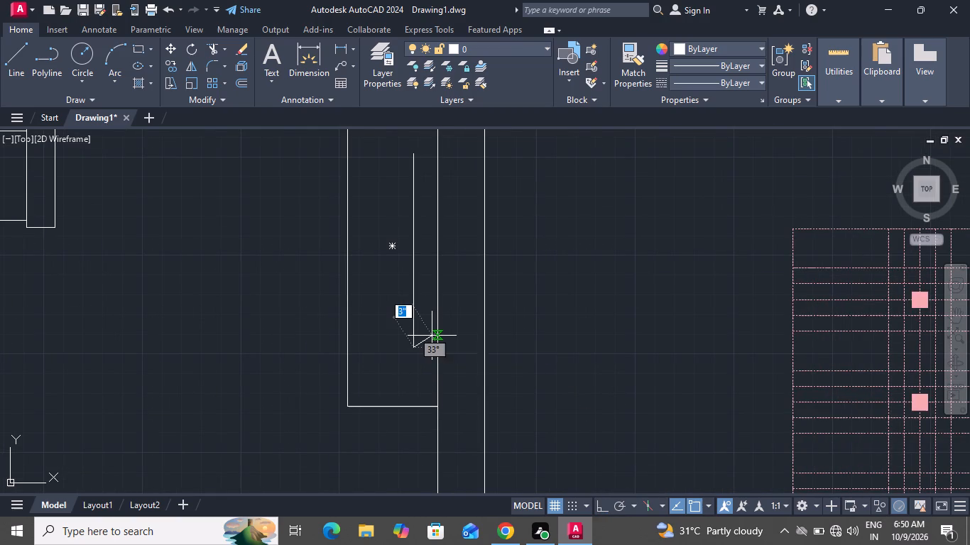
{"action": "scroll", "coordinate": [428, 336], "scroll_direction": "up", "scroll_amount": 3}
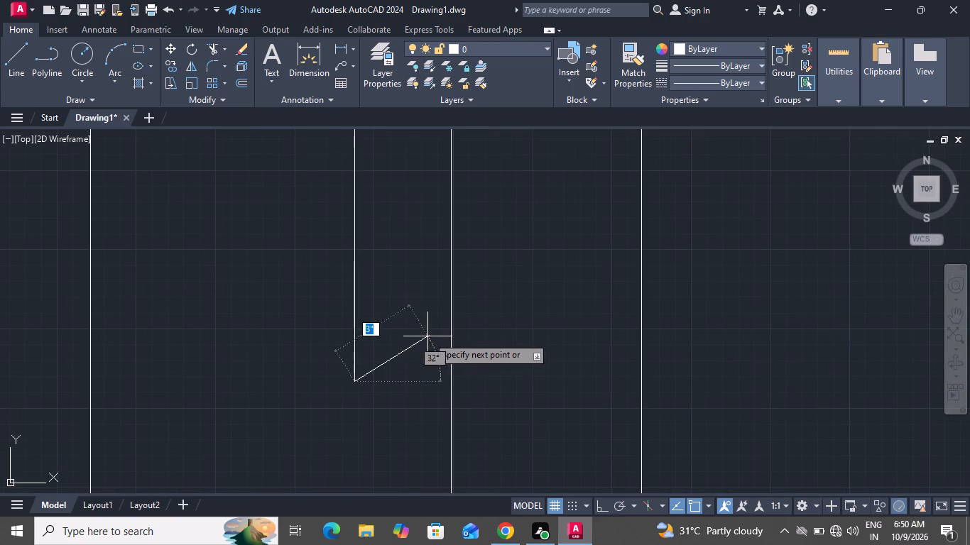
{"action": "left_click", "coordinate": [416, 341]}
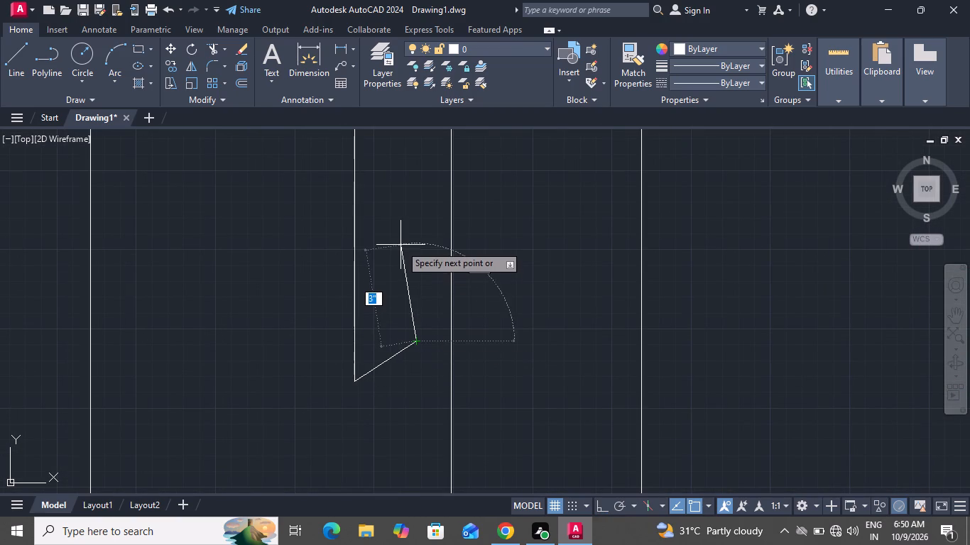
With Ortho on, continue the TV outline with a back edge about 1'-9" straight north, parallel to the front edge.
{"action": "scroll", "coordinate": [412, 258], "scroll_direction": "down", "scroll_amount": 2}
{"action": "scroll", "coordinate": [425, 267], "scroll_direction": "up", "scroll_amount": 1}
{"action": "scroll", "coordinate": [425, 267], "scroll_direction": "down", "scroll_amount": 1}
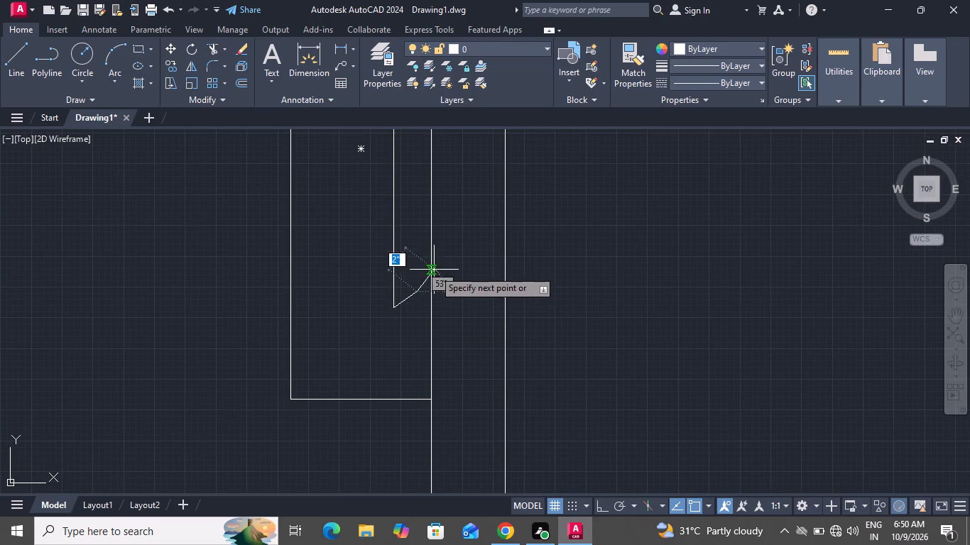
{"action": "left_click", "coordinate": [602, 504]}
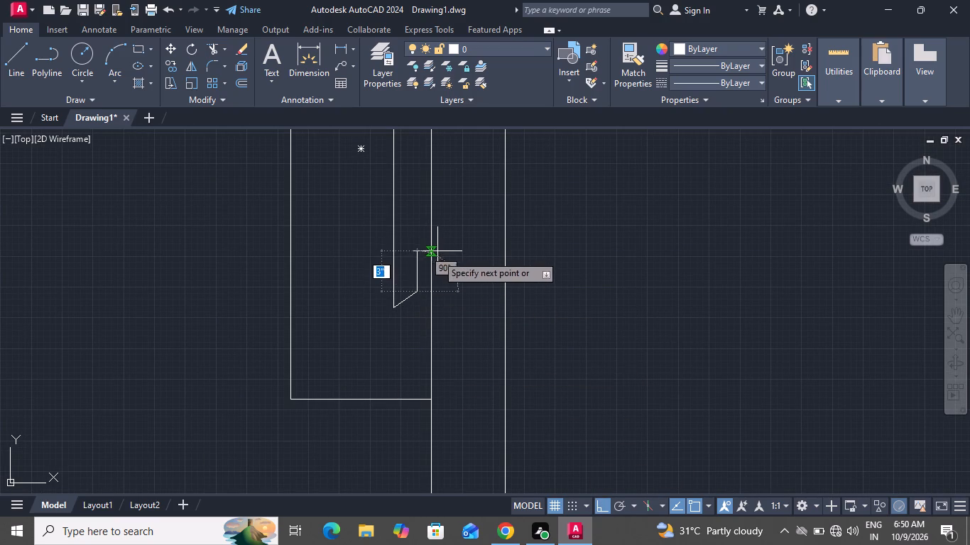
{"action": "scroll", "coordinate": [416, 251], "scroll_direction": "down", "scroll_amount": 2}
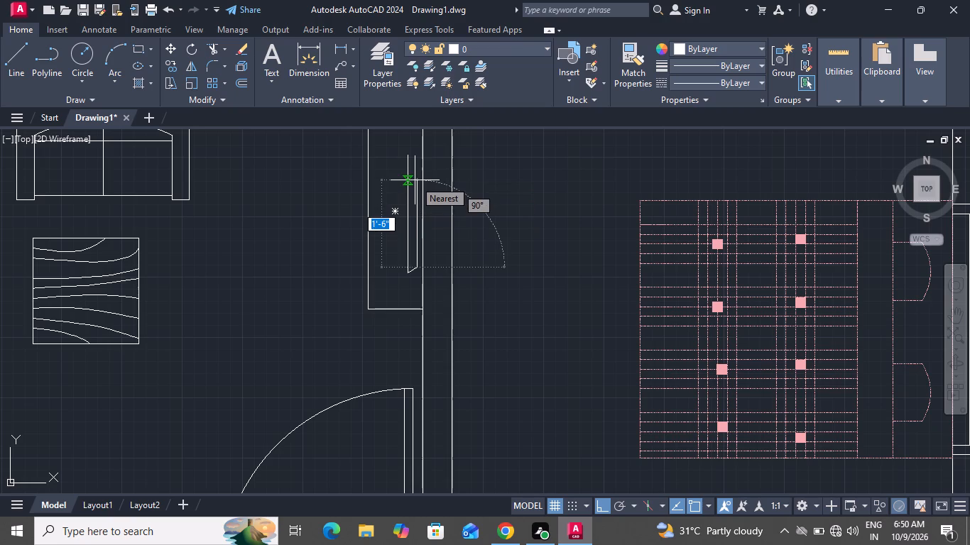
{"action": "scroll", "coordinate": [415, 180], "scroll_direction": "up", "scroll_amount": 2}
{"action": "scroll", "coordinate": [415, 180], "scroll_direction": "down", "scroll_amount": 2}
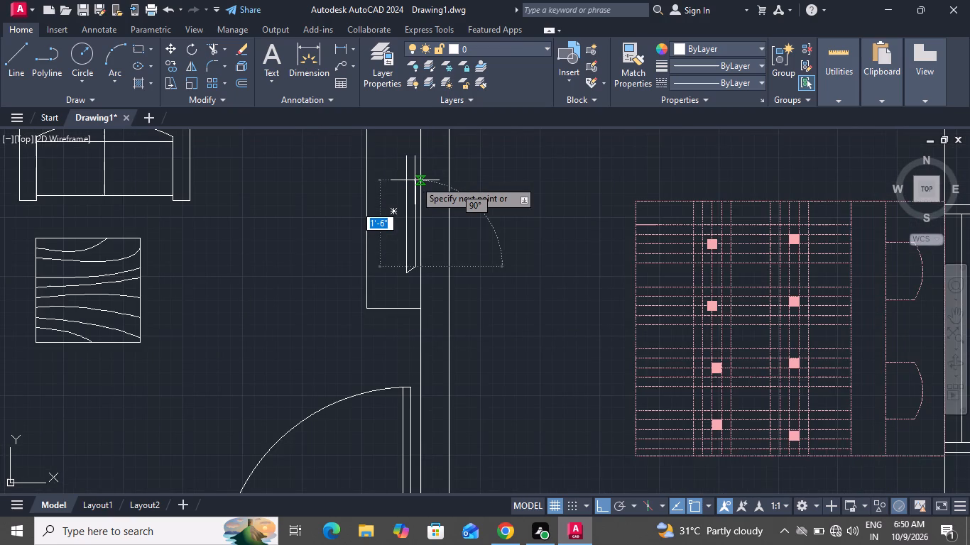
{"action": "scroll", "coordinate": [415, 175], "scroll_direction": "up", "scroll_amount": 1}
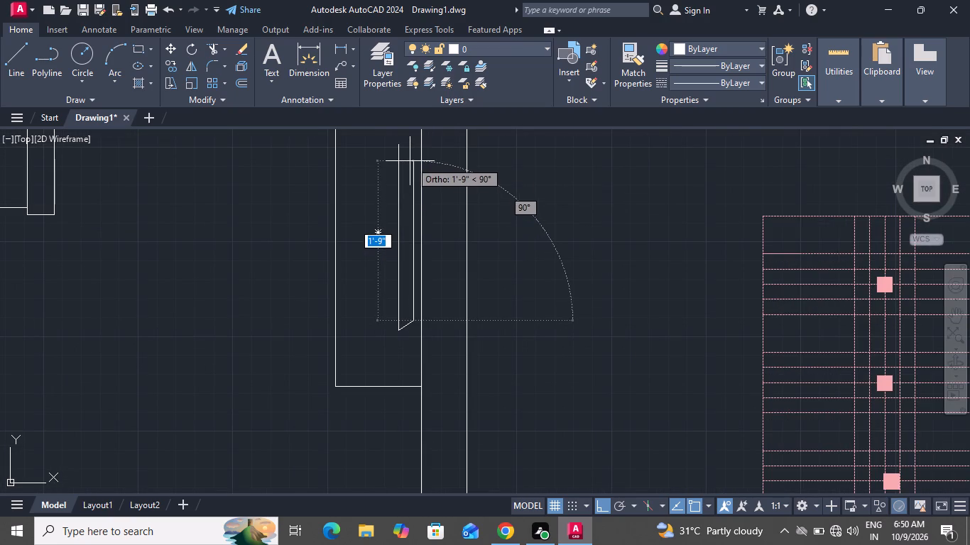
{"action": "left_click", "coordinate": [410, 161]}
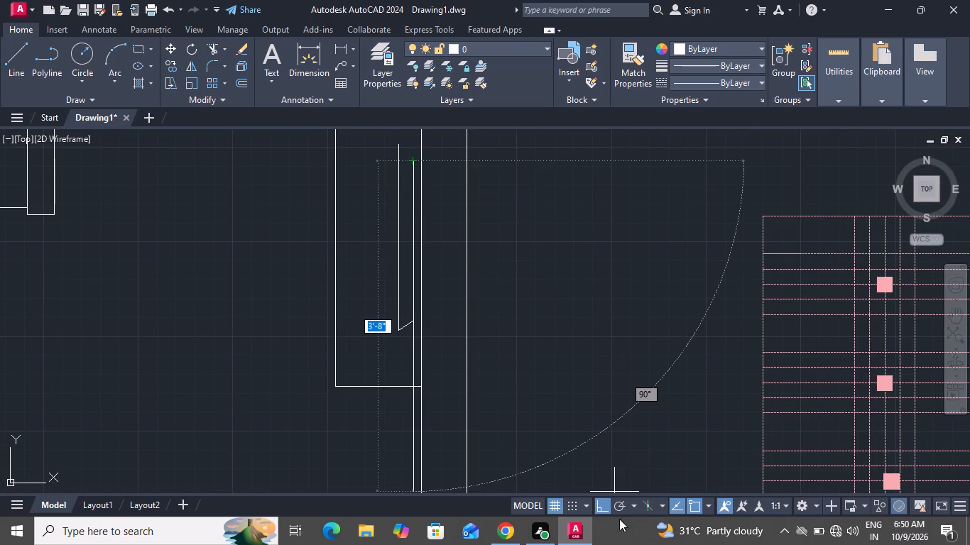
With Ortho off, close the TV outline with a slanted edge to the north end of its front line.
{"action": "left_click", "coordinate": [596, 505]}
{"action": "scroll", "coordinate": [505, 312], "scroll_direction": "down", "scroll_amount": 1}
{"action": "scroll", "coordinate": [443, 211], "scroll_direction": "up", "scroll_amount": 3}
{"action": "scroll", "coordinate": [446, 211], "scroll_direction": "down", "scroll_amount": 1}
{"action": "scroll", "coordinate": [440, 216], "scroll_direction": "up", "scroll_amount": 1}
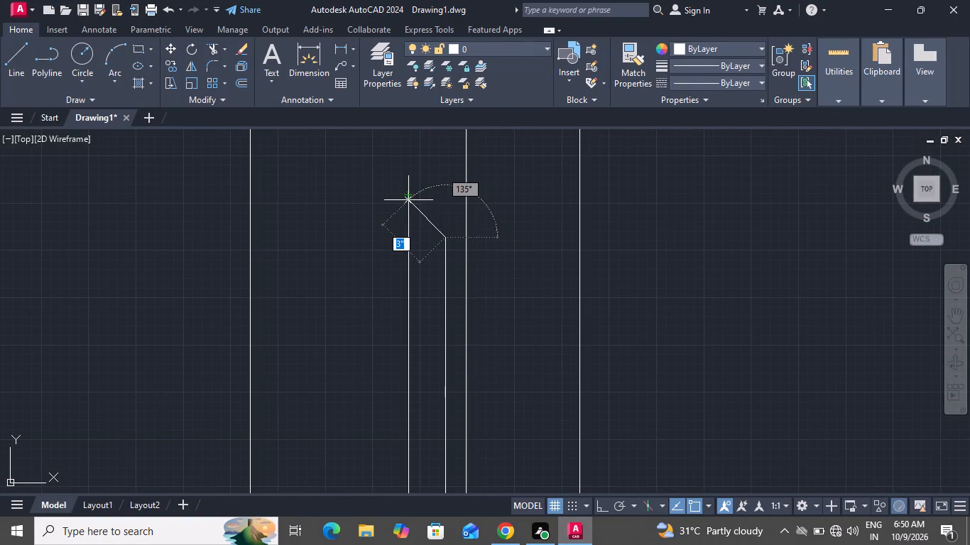
{"action": "left_click", "coordinate": [407, 202]}
{"action": "right_click", "coordinate": [432, 246]}
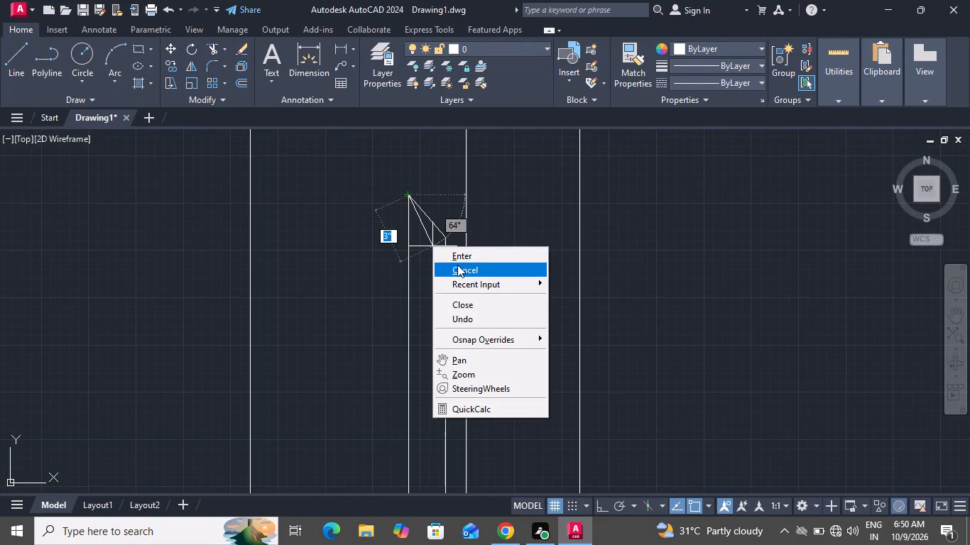
{"action": "left_click", "coordinate": [459, 265]}
Draw a narrow rectangle about 5 in long on the TV's back edge, near its middle, as the wall mount.
{"action": "scroll", "coordinate": [461, 255], "scroll_direction": "down", "scroll_amount": 1}
{"action": "scroll", "coordinate": [461, 251], "scroll_direction": "up", "scroll_amount": 1}
{"action": "scroll", "coordinate": [461, 241], "scroll_direction": "down", "scroll_amount": 2}
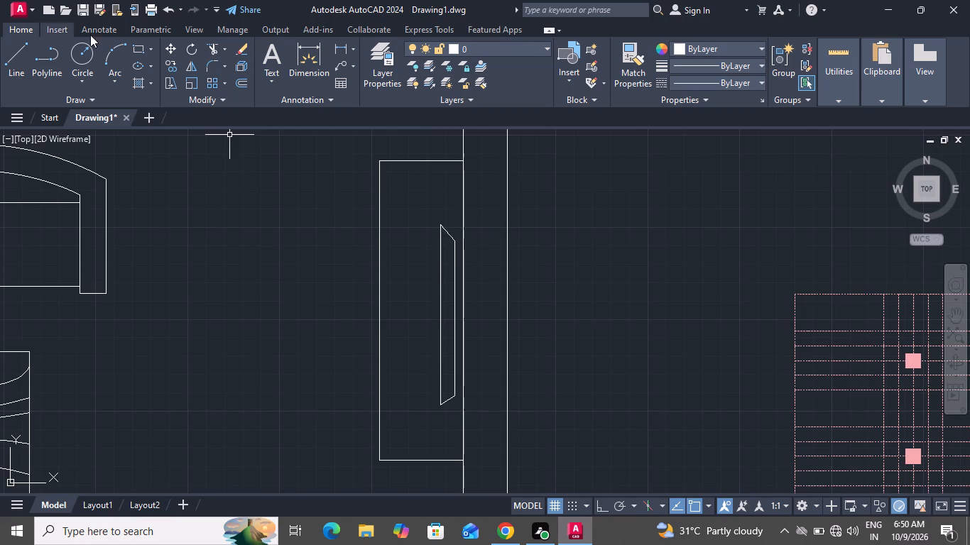
{"action": "left_click", "coordinate": [133, 45]}
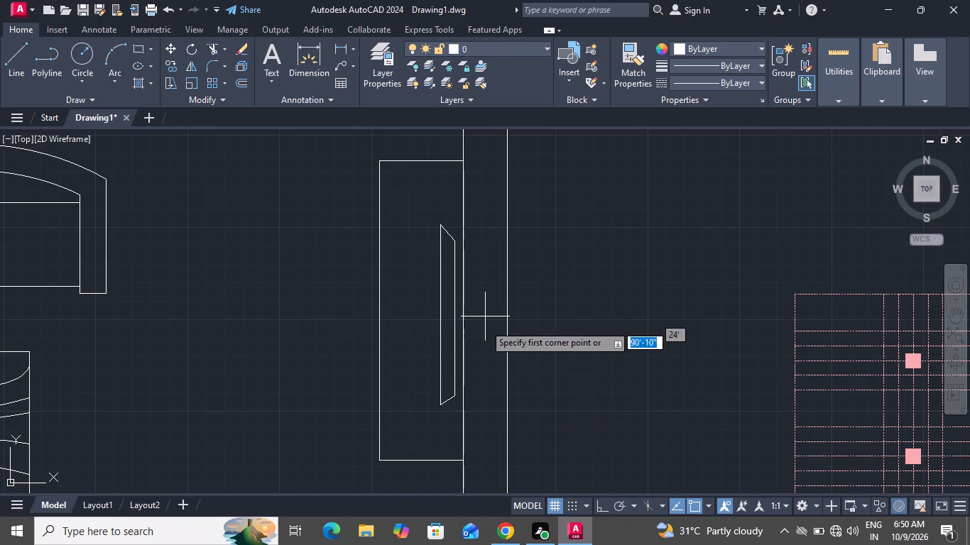
{"action": "scroll", "coordinate": [461, 274], "scroll_direction": "up", "scroll_amount": 3}
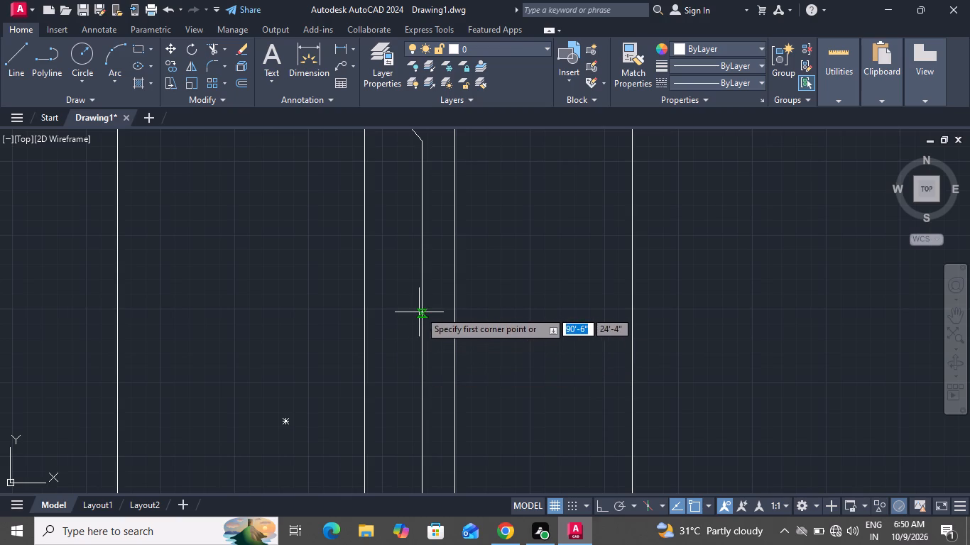
{"action": "scroll", "coordinate": [430, 338], "scroll_direction": "up", "scroll_amount": 1}
{"action": "scroll", "coordinate": [430, 338], "scroll_direction": "down", "scroll_amount": 3}
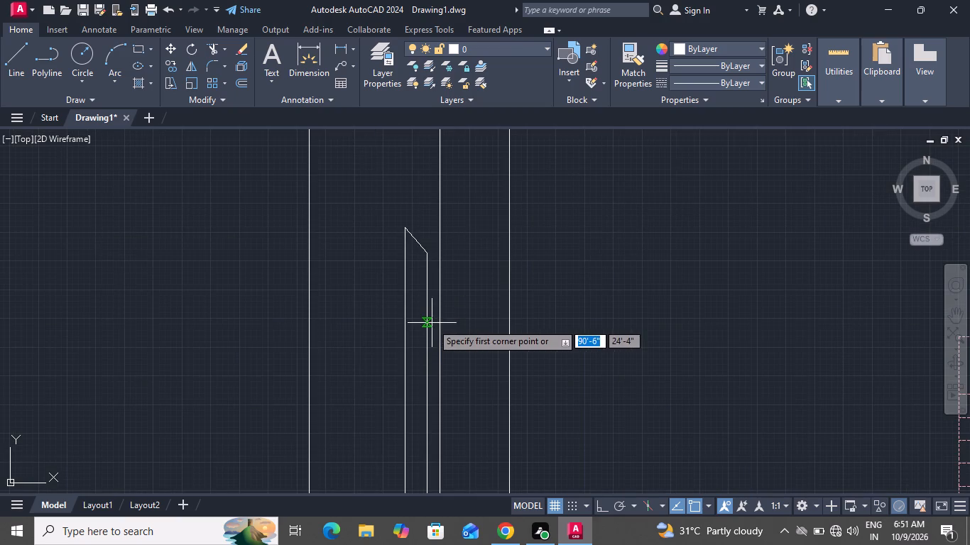
{"action": "scroll", "coordinate": [434, 332], "scroll_direction": "up", "scroll_amount": 1}
{"action": "scroll", "coordinate": [434, 332], "scroll_direction": "down", "scroll_amount": 4}
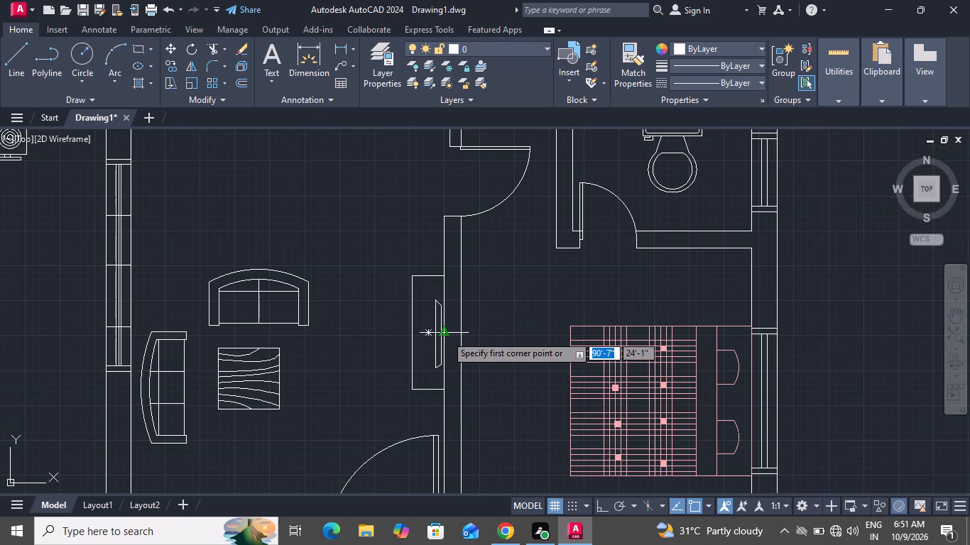
{"action": "scroll", "coordinate": [446, 335], "scroll_direction": "up", "scroll_amount": 3}
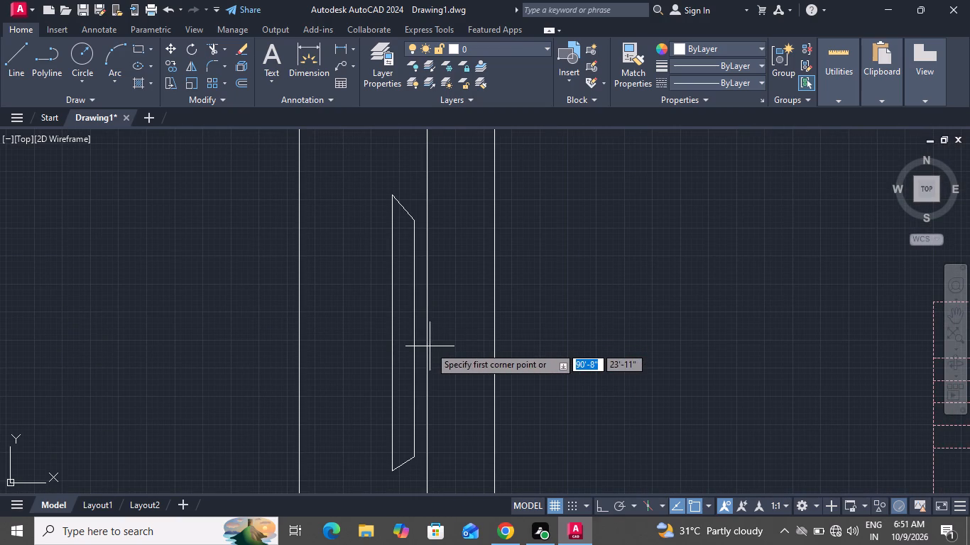
{"action": "left_click", "coordinate": [415, 314]}
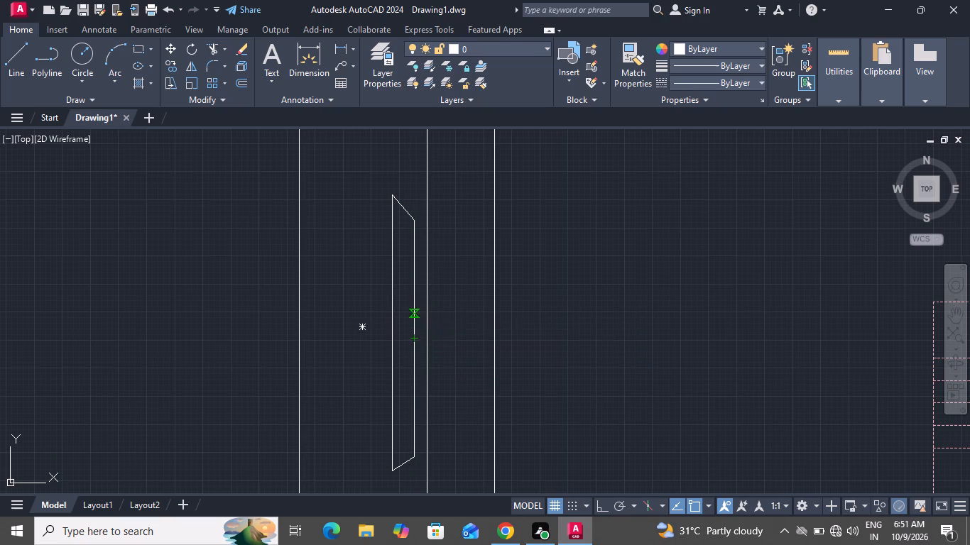
{"action": "scroll", "coordinate": [420, 351], "scroll_direction": "up", "scroll_amount": 1}
{"action": "scroll", "coordinate": [420, 351], "scroll_direction": "down", "scroll_amount": 1}
{"action": "scroll", "coordinate": [425, 351], "scroll_direction": "up", "scroll_amount": 1}
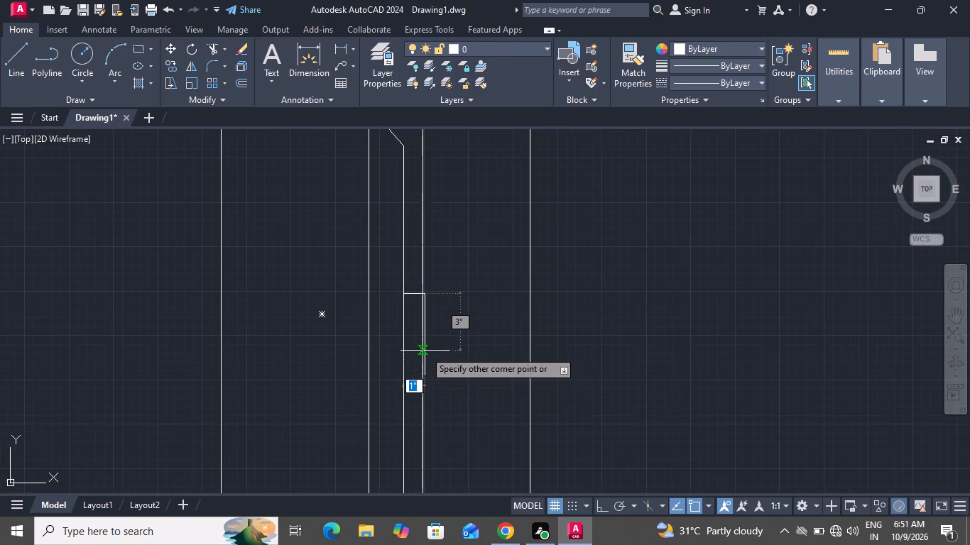
{"action": "left_click", "coordinate": [414, 395]}
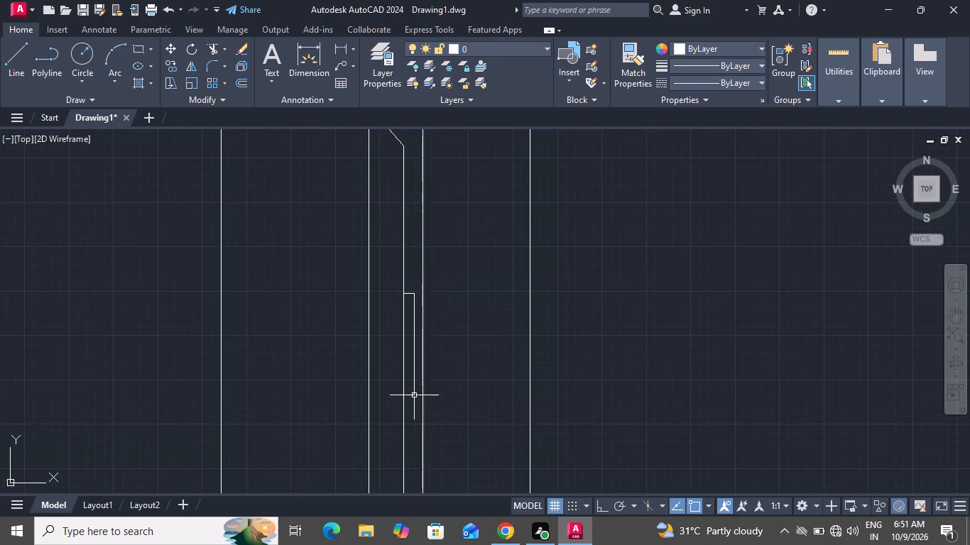
Fill the living-room TV outline and its wall mount with a solid black (0,0,0) hatch.
{"action": "scroll", "coordinate": [451, 329], "scroll_direction": "down", "scroll_amount": 1}
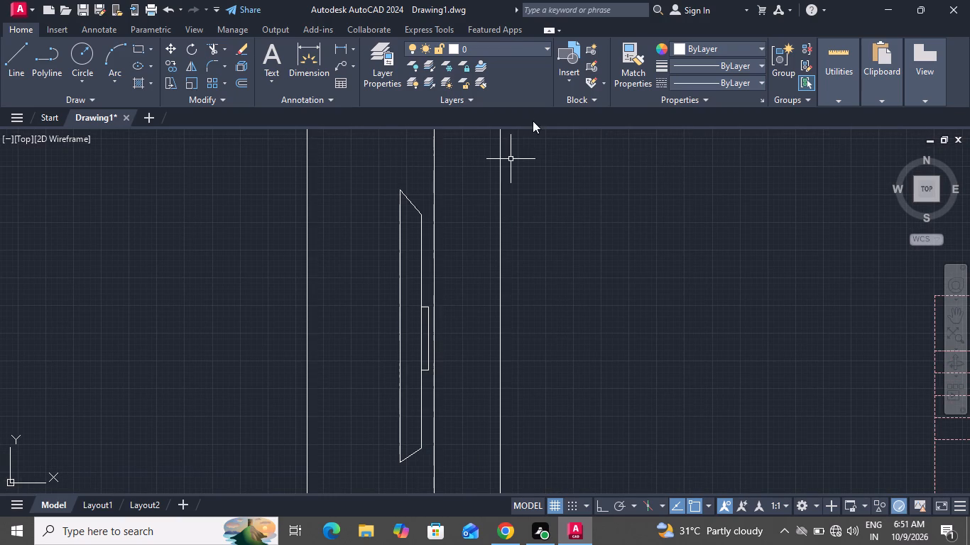
{"action": "left_click", "coordinate": [141, 80]}
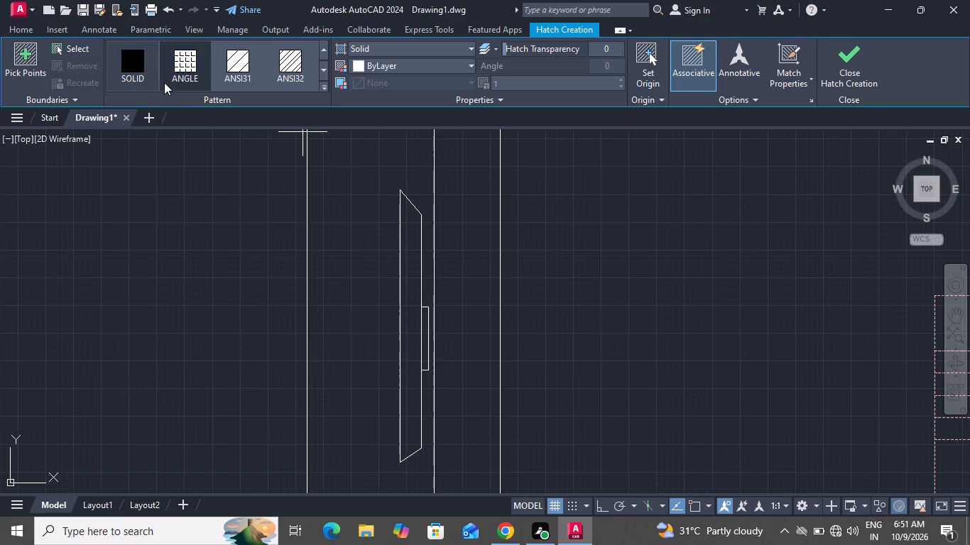
{"action": "left_click", "coordinate": [137, 64]}
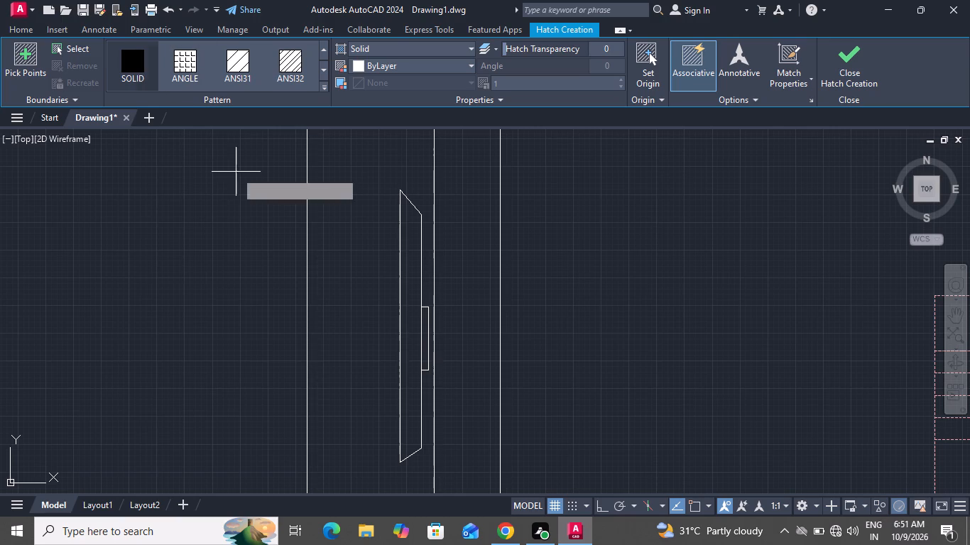
{"action": "left_click", "coordinate": [418, 276]}
{"action": "scroll", "coordinate": [425, 349], "scroll_direction": "up", "scroll_amount": 2}
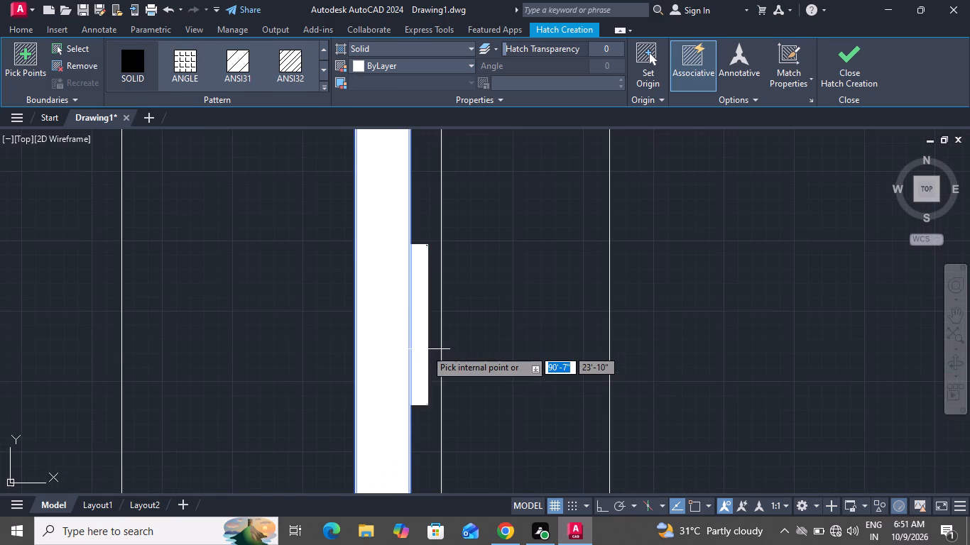
{"action": "left_click", "coordinate": [425, 349]}
{"action": "left_click", "coordinate": [369, 43]}
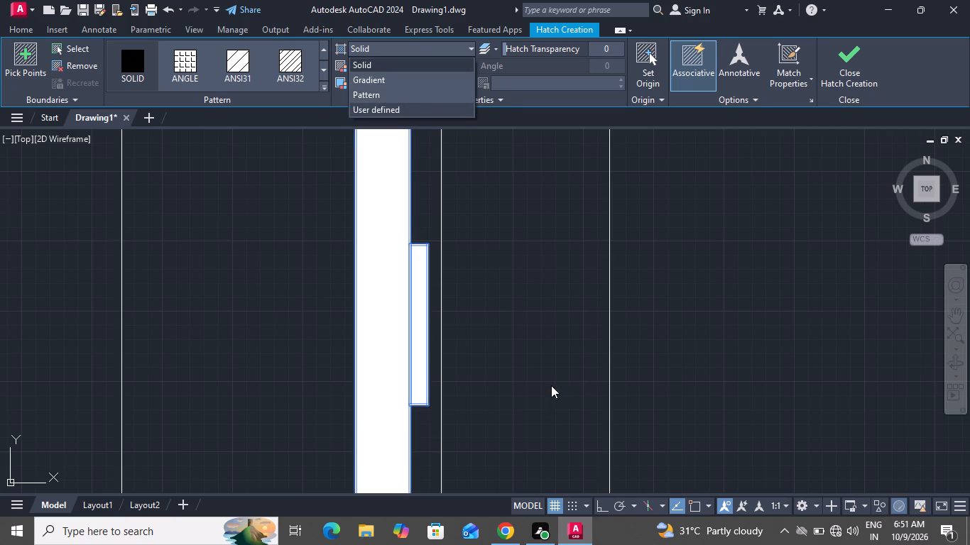
{"action": "left_click", "coordinate": [540, 268]}
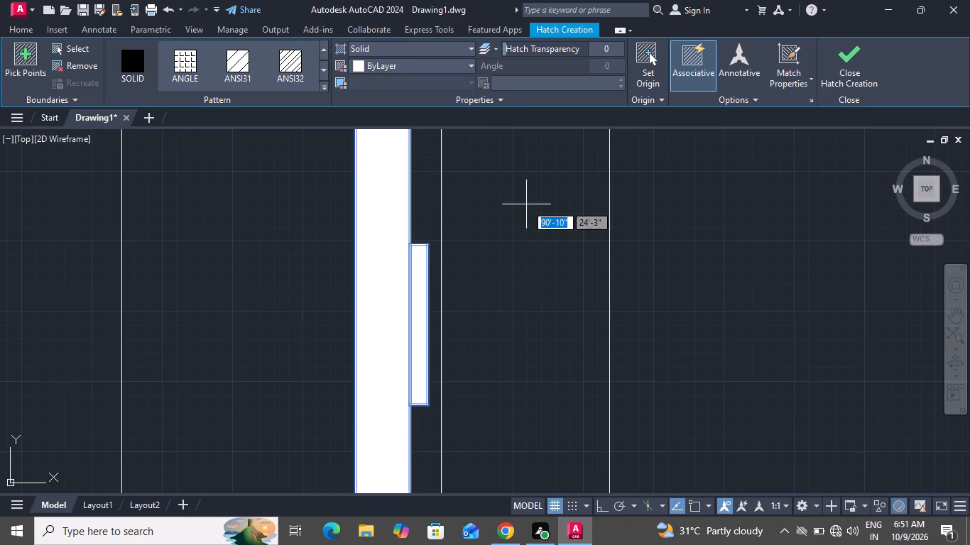
{"action": "left_click", "coordinate": [461, 68]}
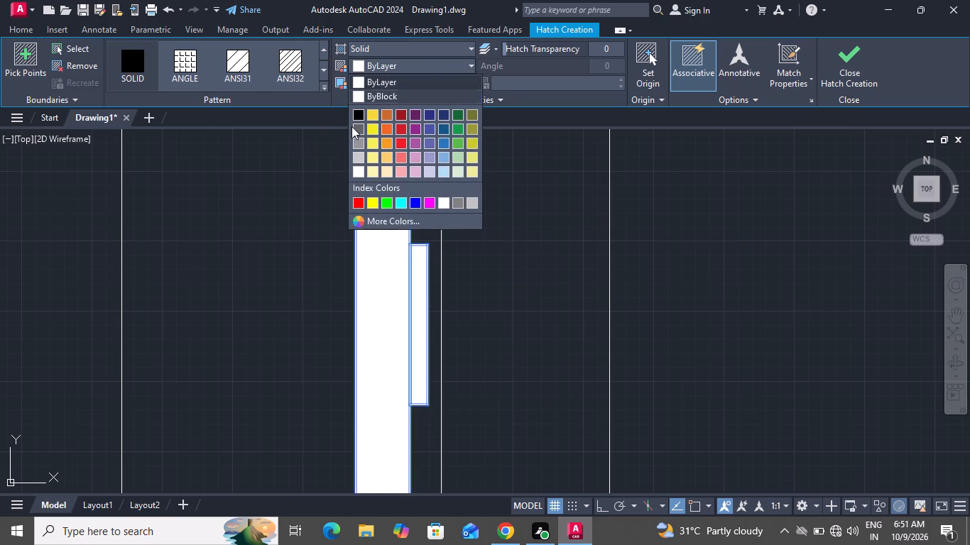
{"action": "left_click", "coordinate": [360, 110]}
{"action": "key", "text": "Escape"}
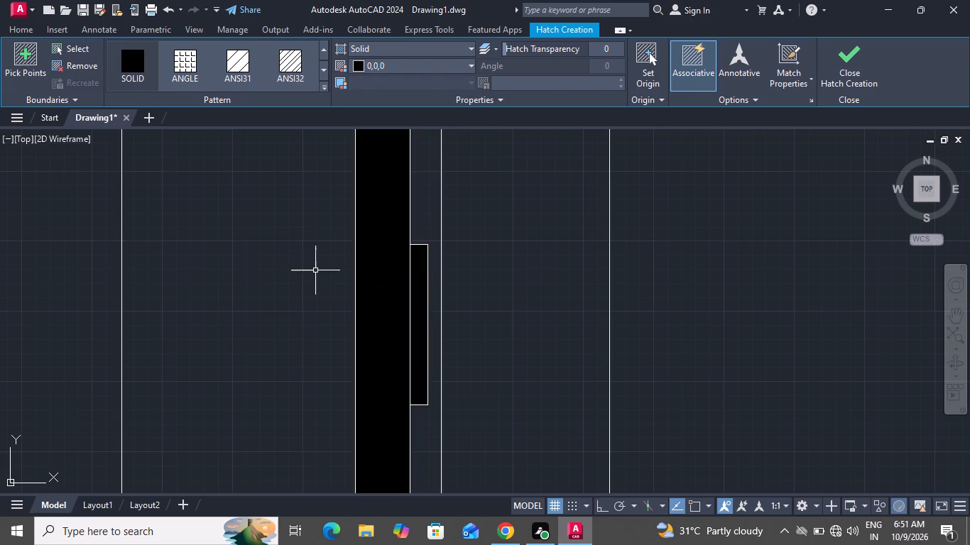
Draw a circle of about 3 in radius at the north end of the TV unit, beyond the TV.
{"action": "scroll", "coordinate": [318, 307], "scroll_direction": "down", "scroll_amount": 2}
{"action": "scroll", "coordinate": [307, 341], "scroll_direction": "up", "scroll_amount": 1}
{"action": "scroll", "coordinate": [306, 343], "scroll_direction": "down", "scroll_amount": 3}
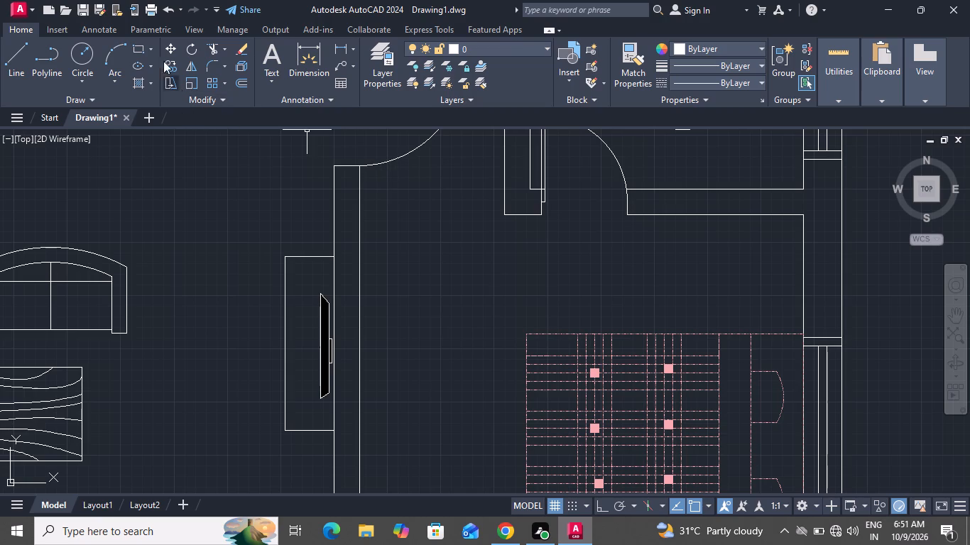
{"action": "left_click", "coordinate": [82, 50]}
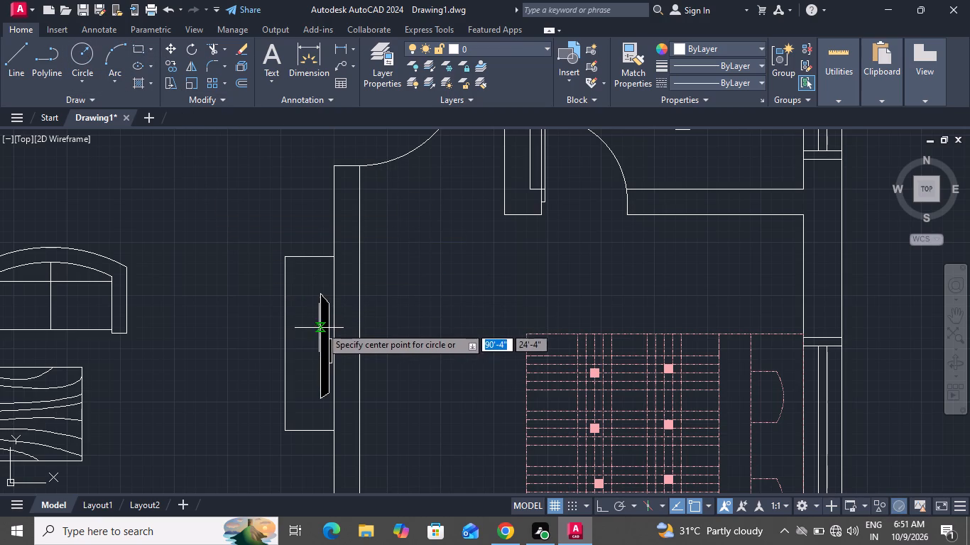
{"action": "scroll", "coordinate": [312, 272], "scroll_direction": "up", "scroll_amount": 2}
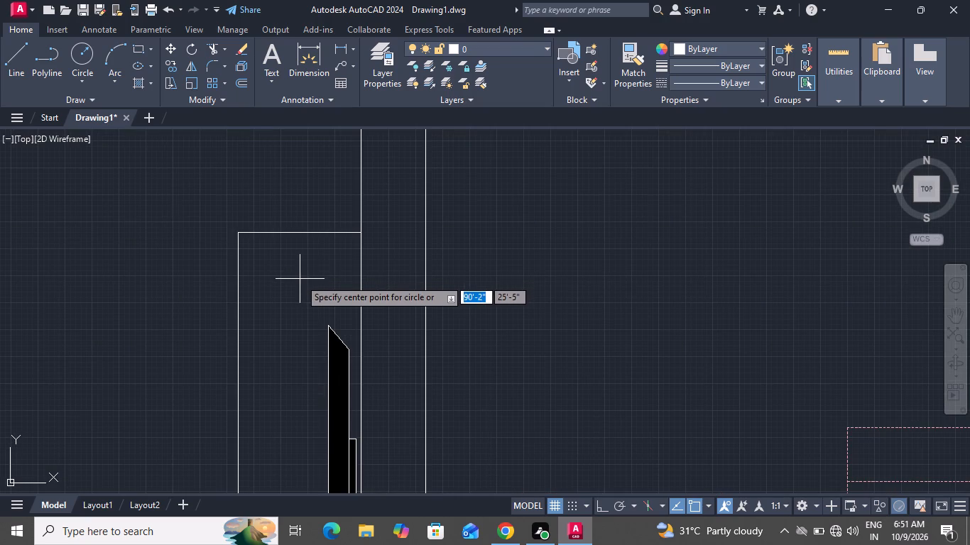
{"action": "left_click", "coordinate": [298, 266]}
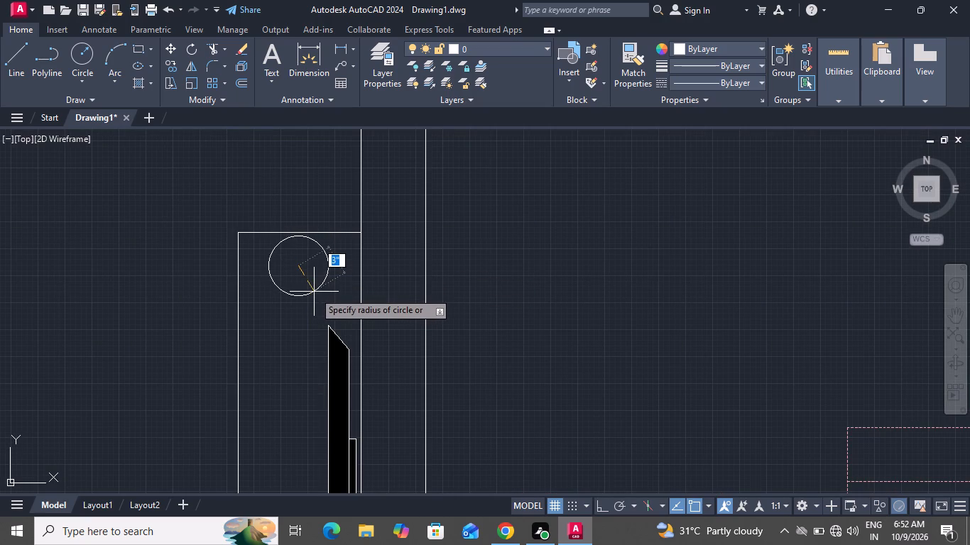
{"action": "left_click", "coordinate": [315, 292]}
Copy the circle to the south end of the TV unit, its lowest point at the midpoint of the south edge.
{"action": "scroll", "coordinate": [327, 310], "scroll_direction": "down", "scroll_amount": 2}
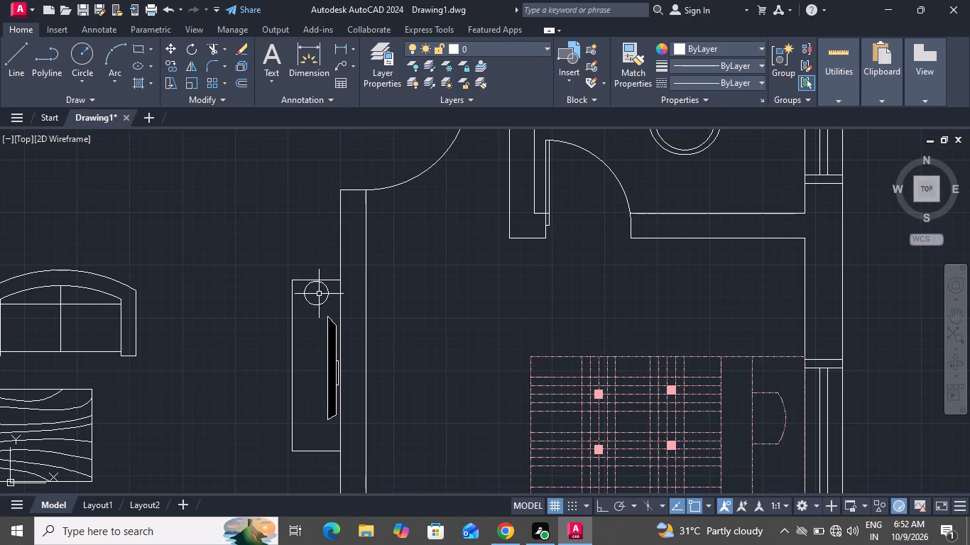
{"action": "left_click", "coordinate": [318, 294]}
{"action": "left_click_drag", "start_coordinate": [308, 314], "coordinate": [316, 300]}
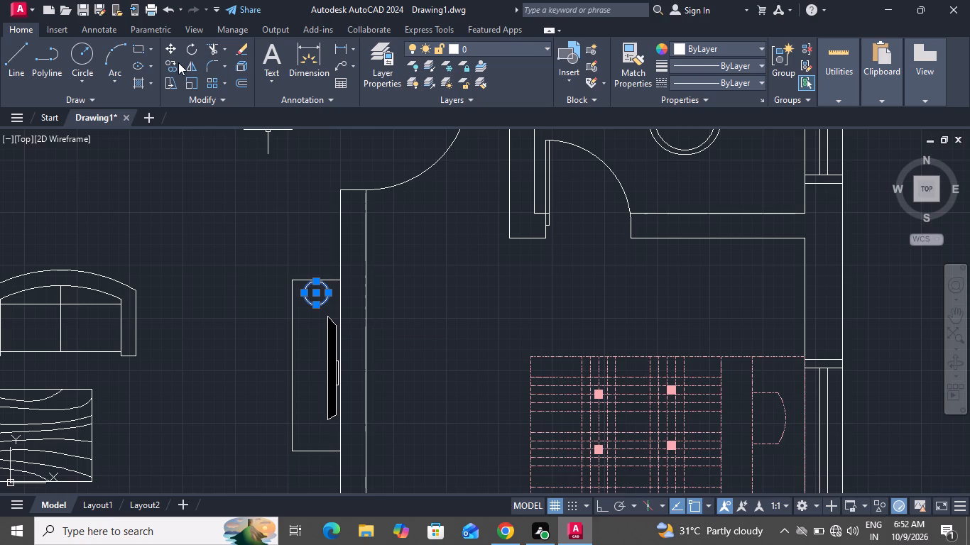
{"action": "left_click", "coordinate": [178, 62]}
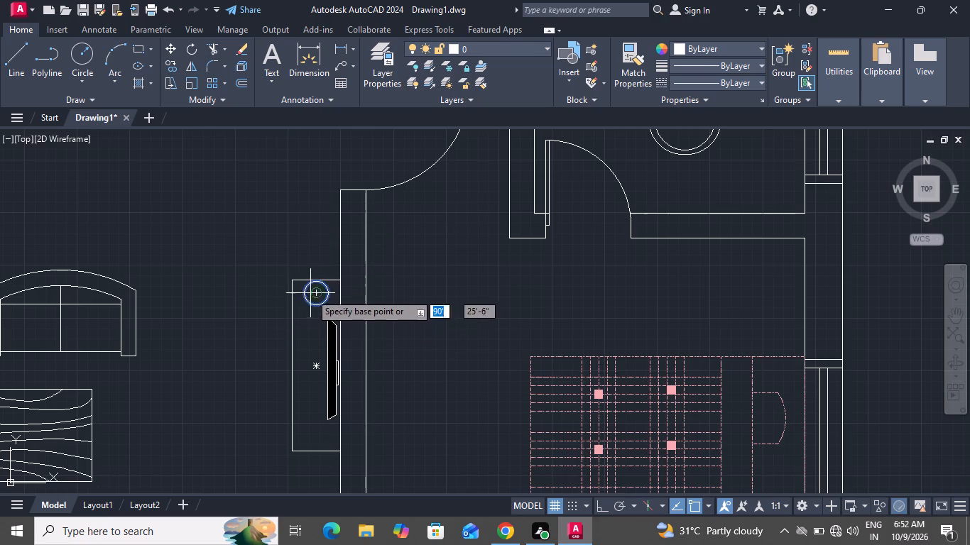
{"action": "left_click", "coordinate": [311, 302]}
{"action": "scroll", "coordinate": [318, 357], "scroll_direction": "down", "scroll_amount": 2}
{"action": "scroll", "coordinate": [332, 388], "scroll_direction": "up", "scroll_amount": 3}
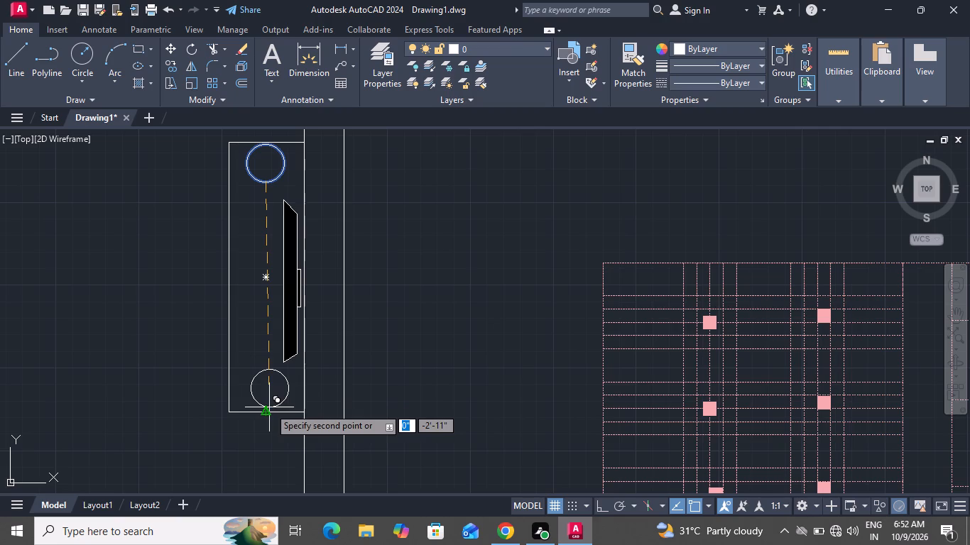
{"action": "left_click", "coordinate": [269, 407]}
{"action": "right_click", "coordinate": [447, 309]}
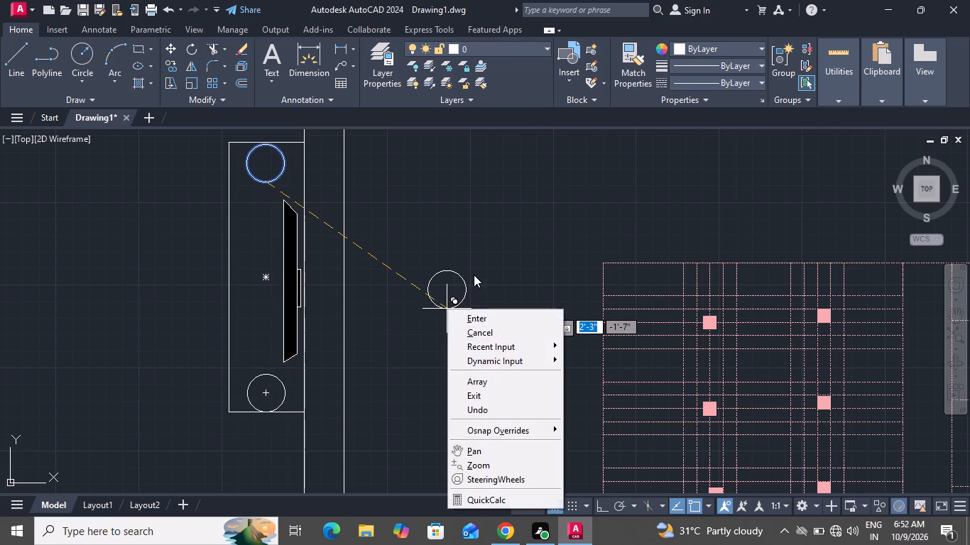
{"action": "left_click_drag", "start_coordinate": [481, 323], "coordinate": [491, 289]}
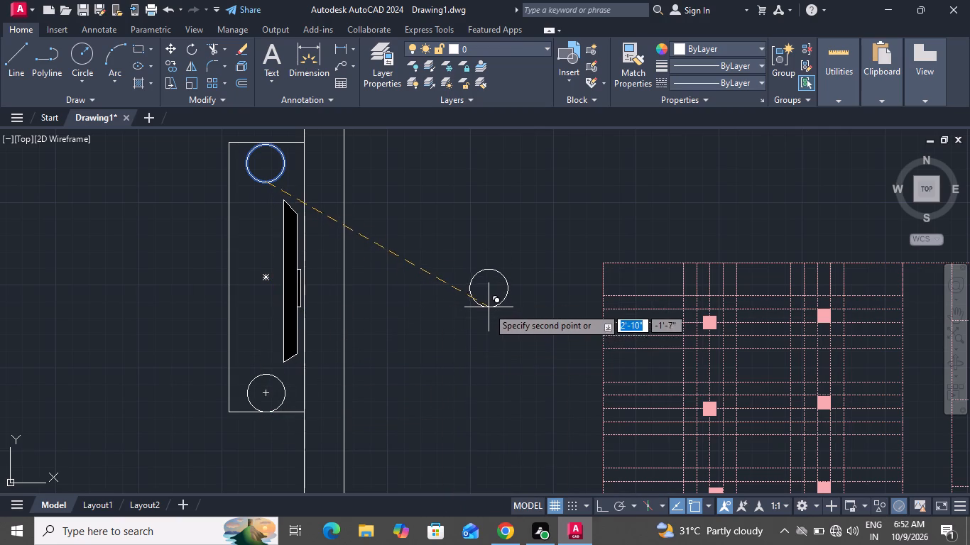
{"action": "right_click", "coordinate": [486, 308]}
{"action": "left_click", "coordinate": [496, 334]}
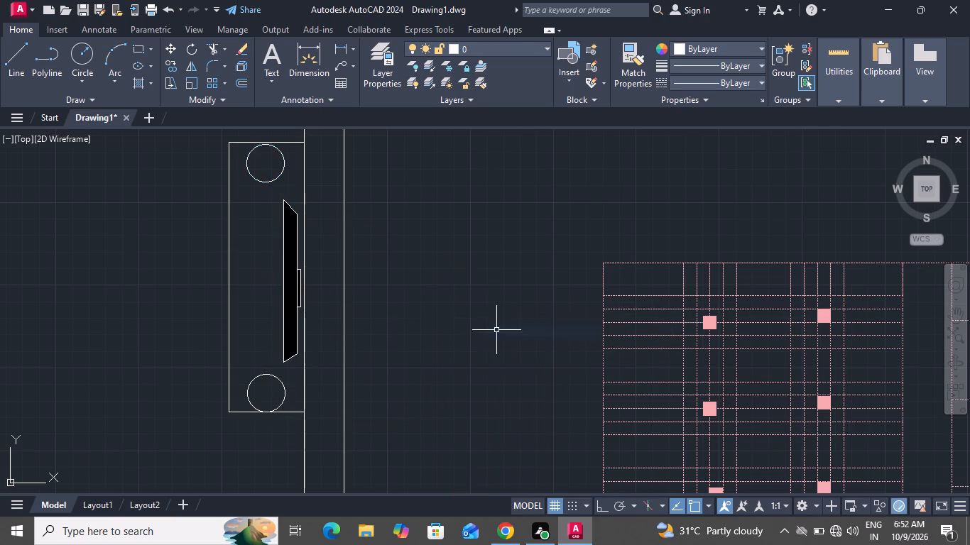
With Ortho on, draw a unit about 1'-6" deep and 4'-11" long against the bedroom's west wall, facing the pink bed.
{"action": "scroll", "coordinate": [486, 314], "scroll_direction": "down", "scroll_amount": 1}
{"action": "scroll", "coordinate": [486, 314], "scroll_direction": "up", "scroll_amount": 1}
{"action": "scroll", "coordinate": [486, 314], "scroll_direction": "down", "scroll_amount": 4}
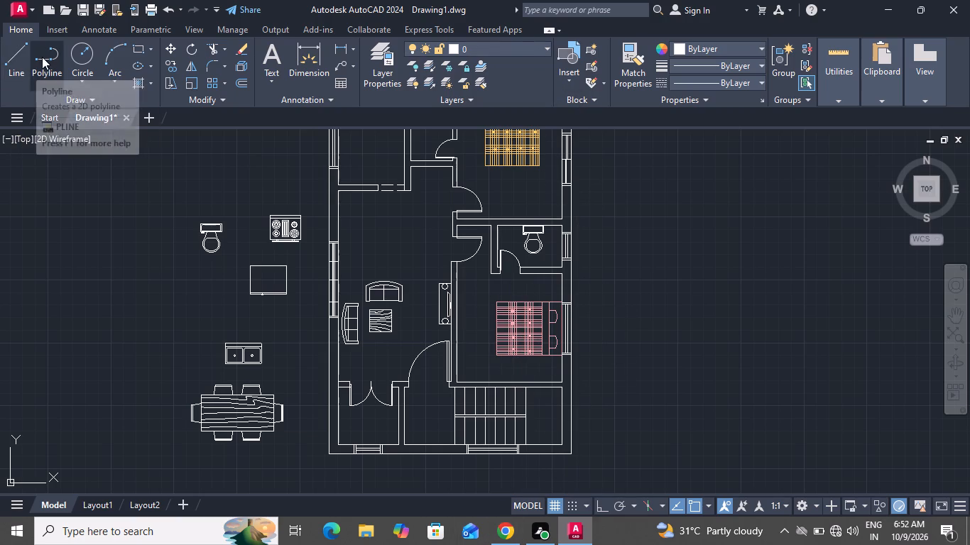
{"action": "left_click", "coordinate": [13, 60]}
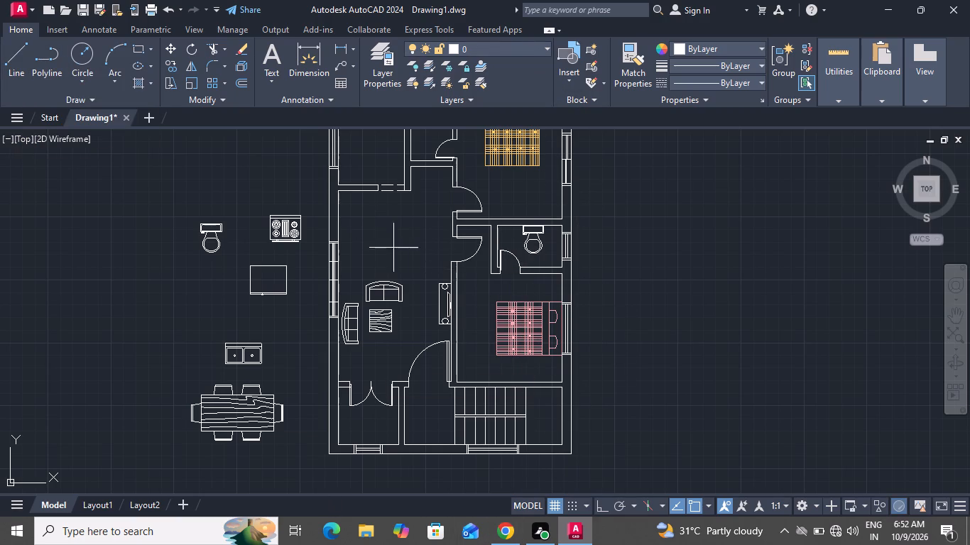
{"action": "scroll", "coordinate": [510, 344], "scroll_direction": "down", "scroll_amount": 1}
{"action": "scroll", "coordinate": [505, 341], "scroll_direction": "up", "scroll_amount": 2}
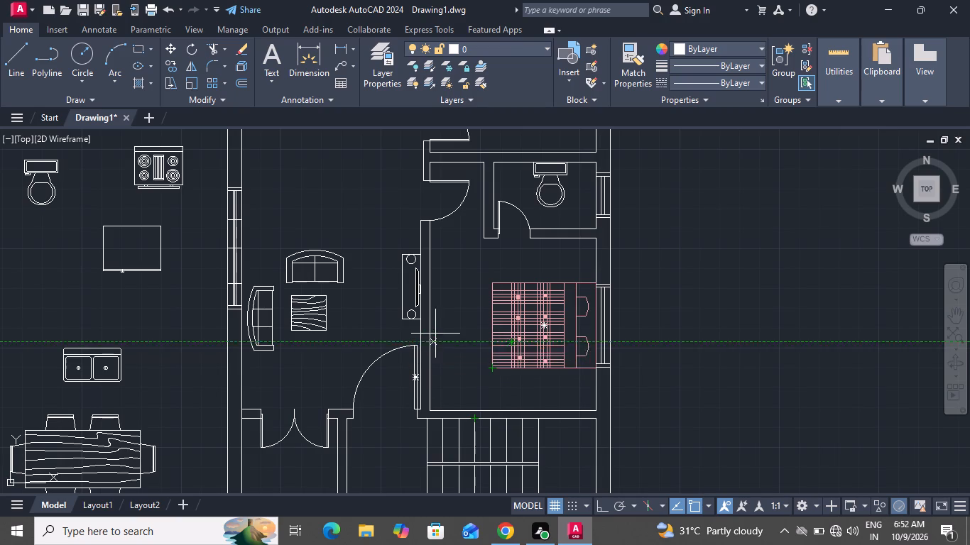
{"action": "scroll", "coordinate": [442, 327], "scroll_direction": "up", "scroll_amount": 3}
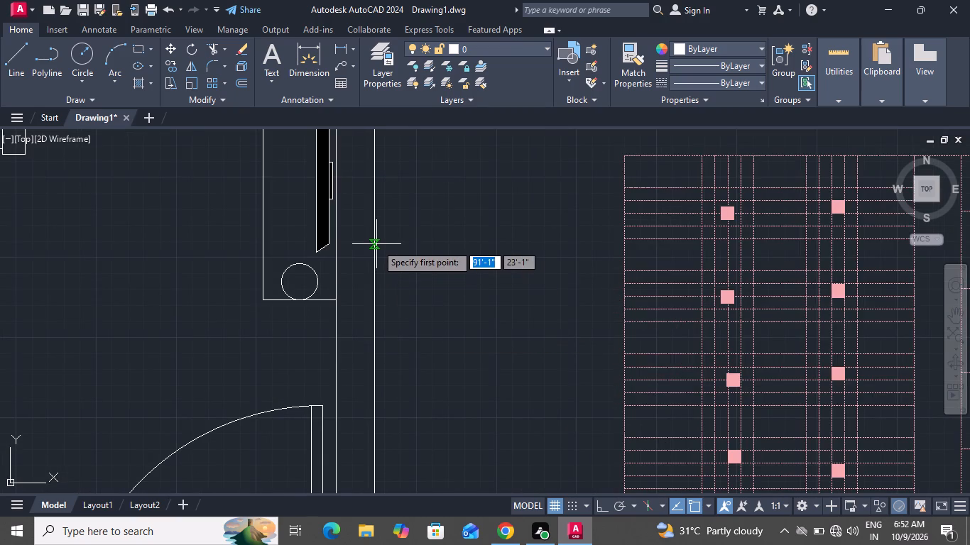
{"action": "scroll", "coordinate": [376, 248], "scroll_direction": "down", "scroll_amount": 1}
{"action": "scroll", "coordinate": [376, 249], "scroll_direction": "up", "scroll_amount": 1}
{"action": "scroll", "coordinate": [376, 249], "scroll_direction": "down", "scroll_amount": 1}
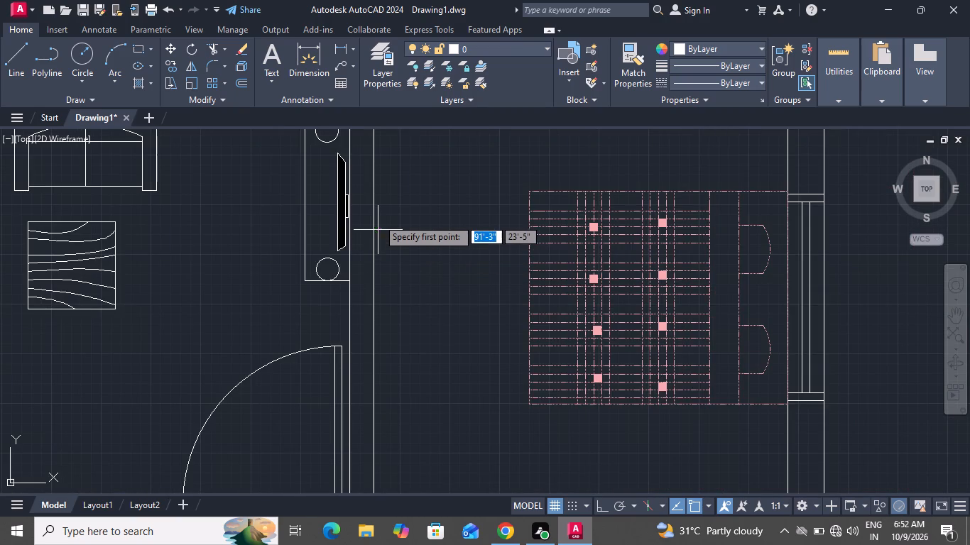
{"action": "left_click", "coordinate": [373, 201]}
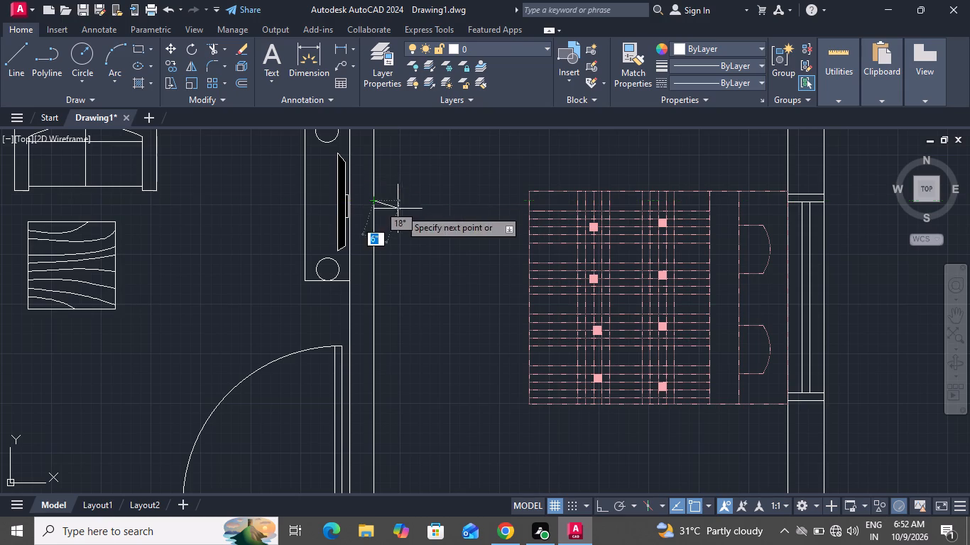
{"action": "left_click", "coordinate": [609, 505]}
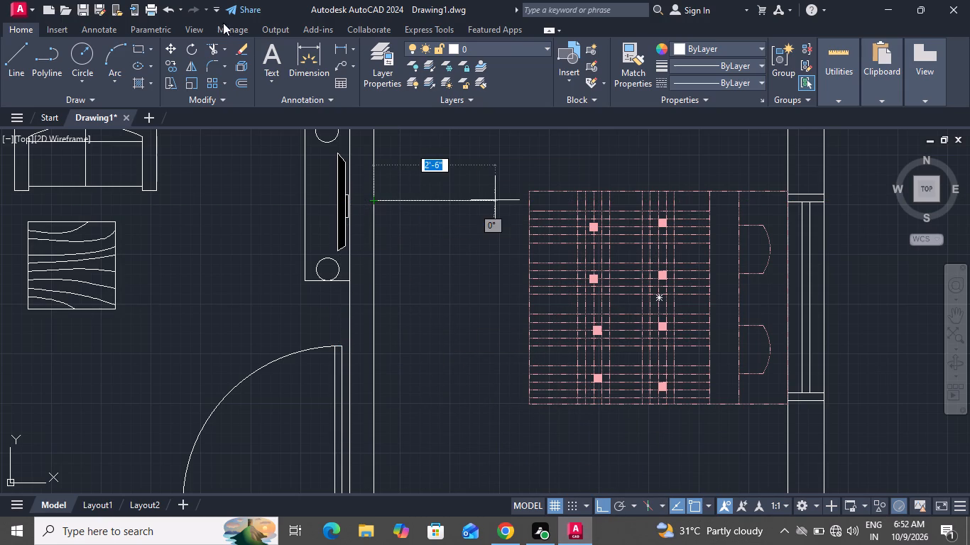
{"action": "left_click", "coordinate": [444, 197]}
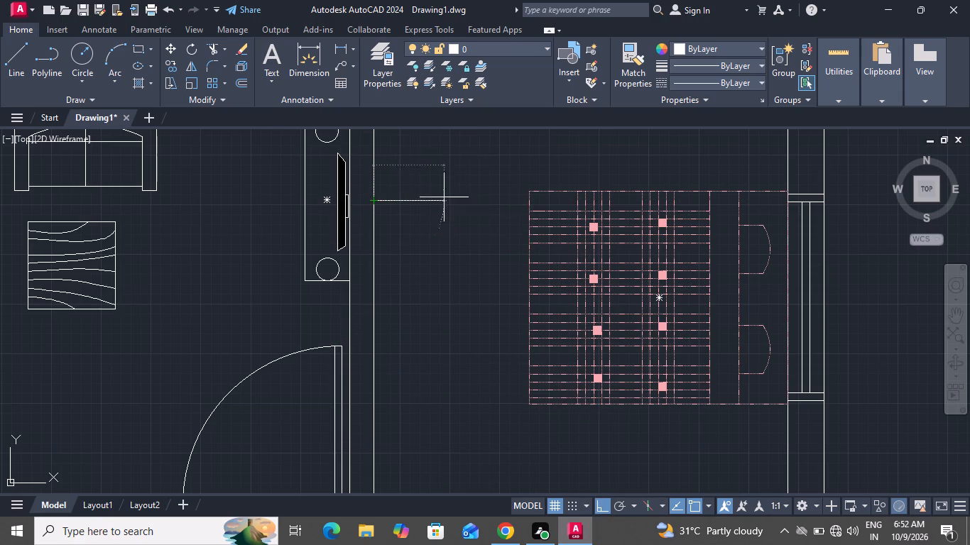
{"action": "left_click", "coordinate": [443, 439]}
{"action": "left_click", "coordinate": [372, 441]}
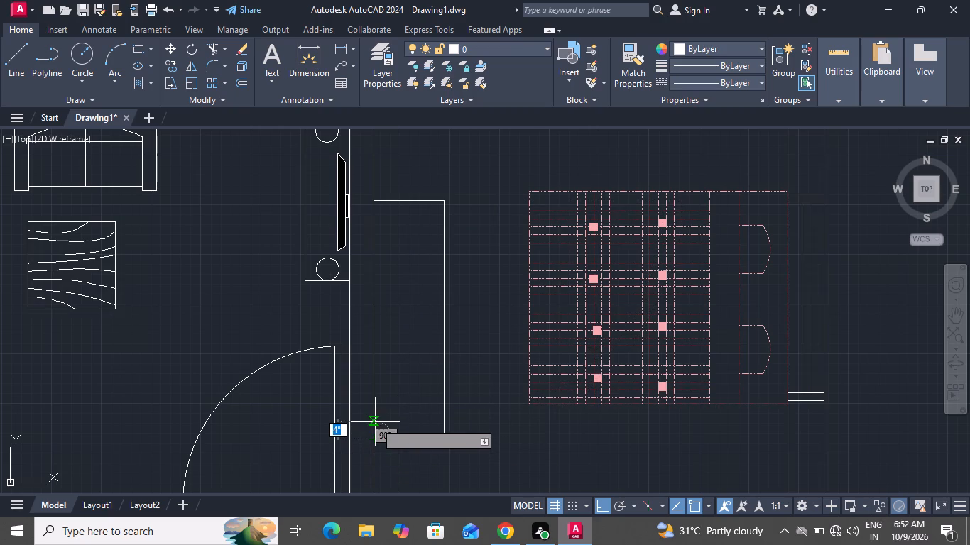
{"action": "right_click", "coordinate": [375, 422]}
{"action": "left_click", "coordinate": [421, 270]}
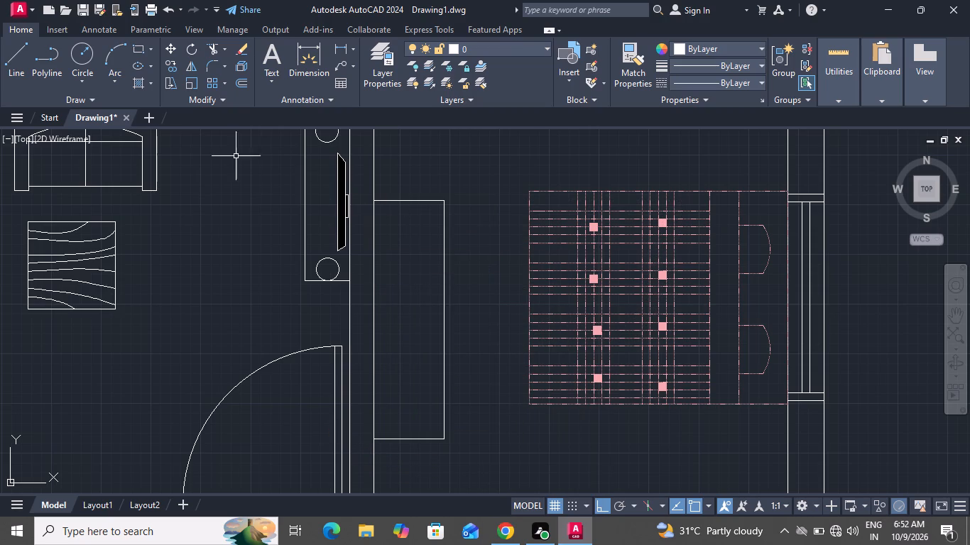
Draw a north-south line about 3'-8" long inside the bedroom unit, parallel to the wall.
{"action": "left_click", "coordinate": [14, 84]}
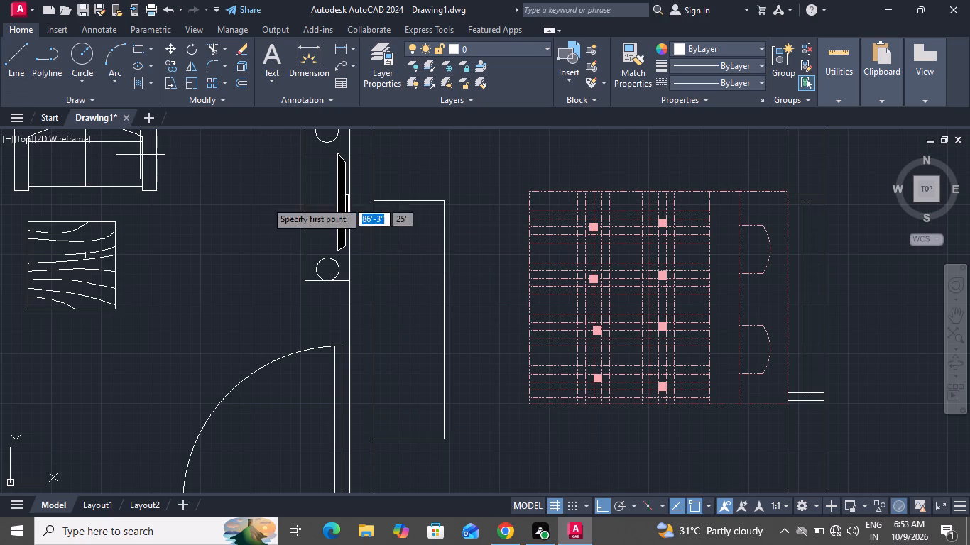
{"action": "left_click", "coordinate": [401, 233]}
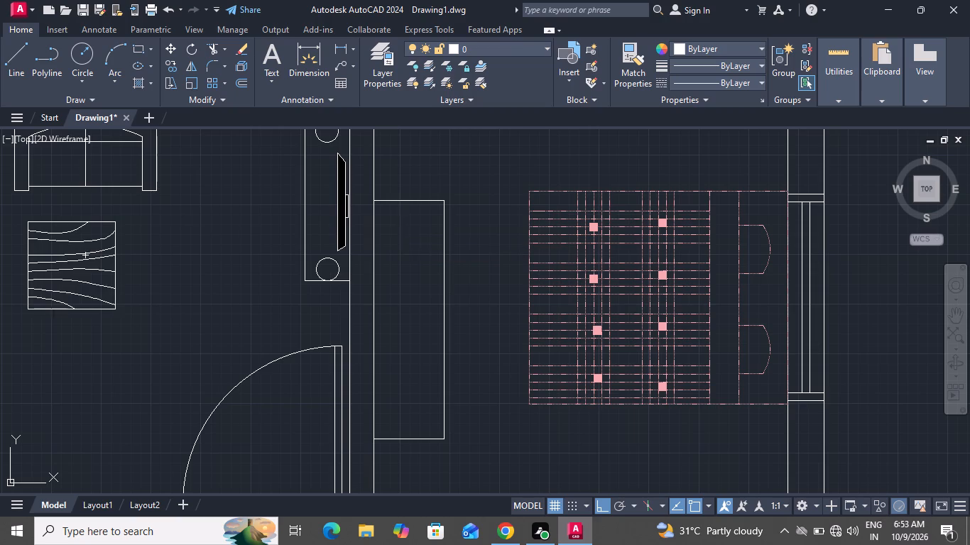
{"action": "left_click", "coordinate": [405, 409]}
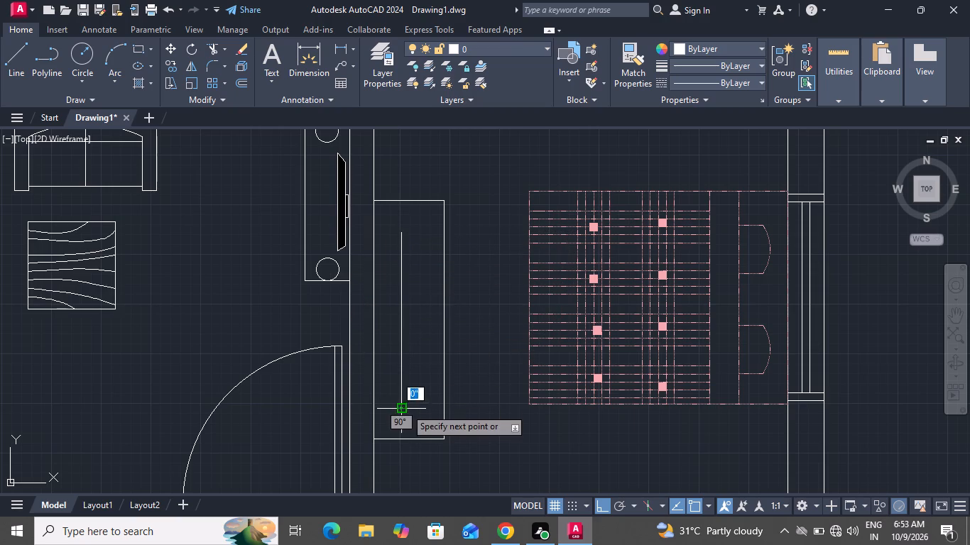
{"action": "right_click", "coordinate": [405, 399]}
{"action": "left_click", "coordinate": [474, 263]}
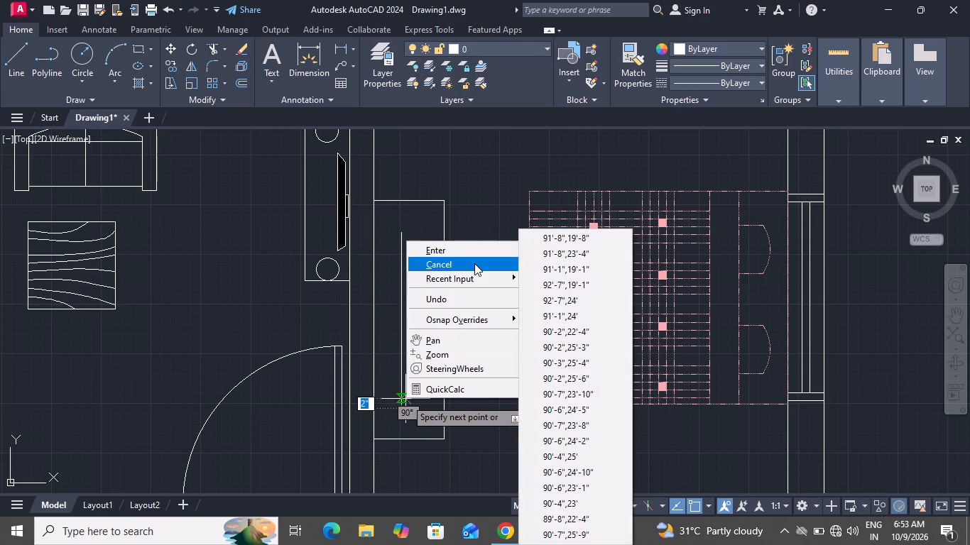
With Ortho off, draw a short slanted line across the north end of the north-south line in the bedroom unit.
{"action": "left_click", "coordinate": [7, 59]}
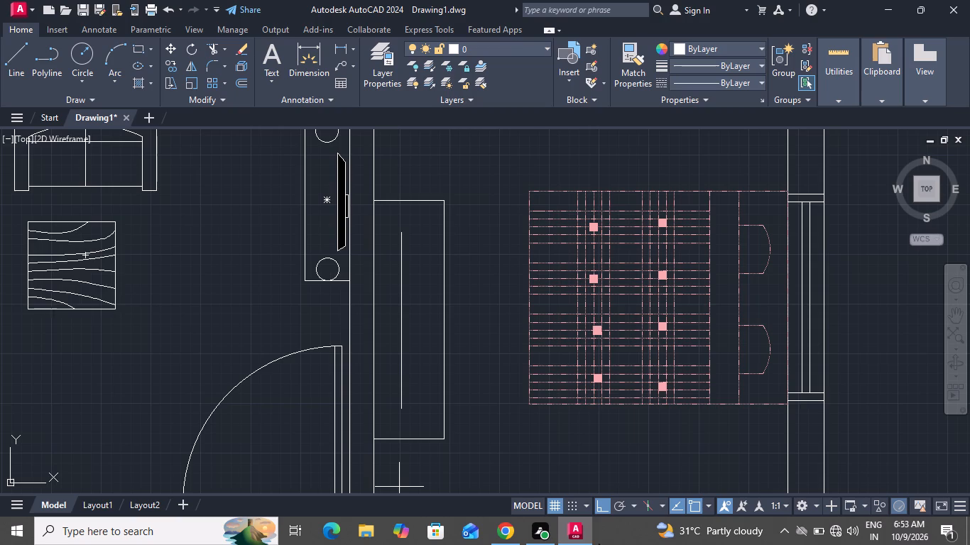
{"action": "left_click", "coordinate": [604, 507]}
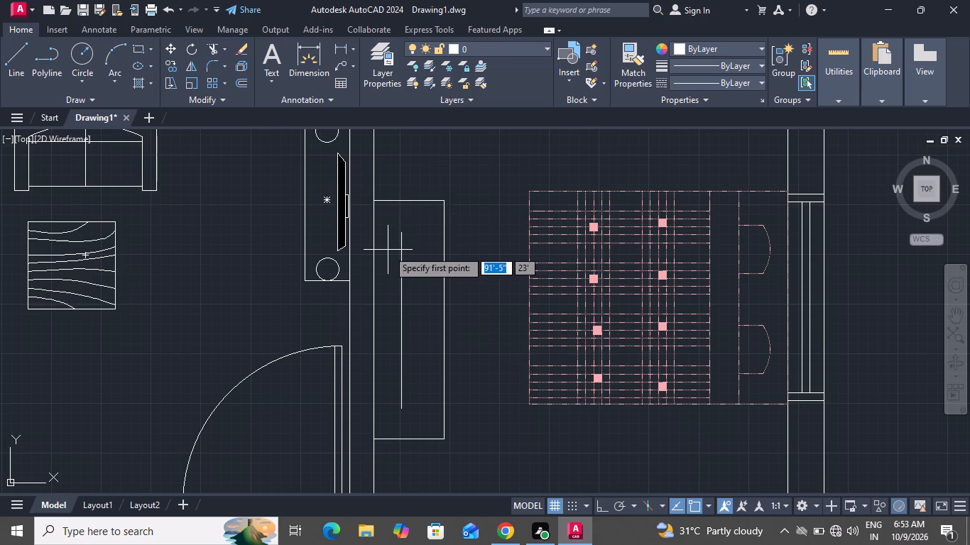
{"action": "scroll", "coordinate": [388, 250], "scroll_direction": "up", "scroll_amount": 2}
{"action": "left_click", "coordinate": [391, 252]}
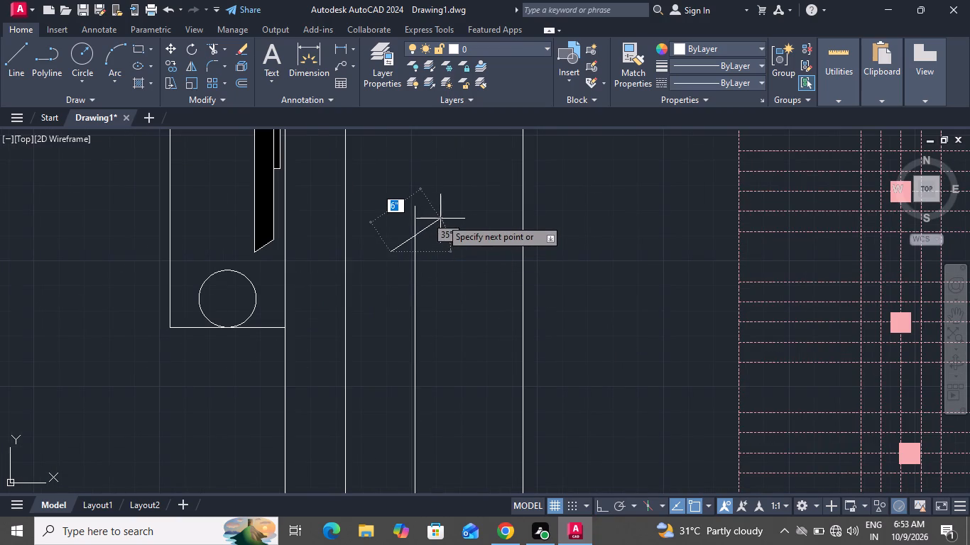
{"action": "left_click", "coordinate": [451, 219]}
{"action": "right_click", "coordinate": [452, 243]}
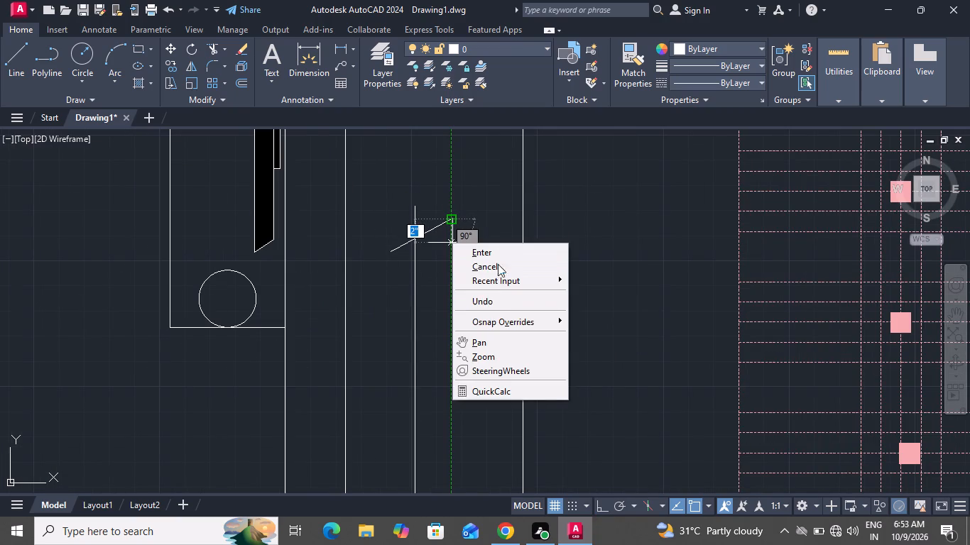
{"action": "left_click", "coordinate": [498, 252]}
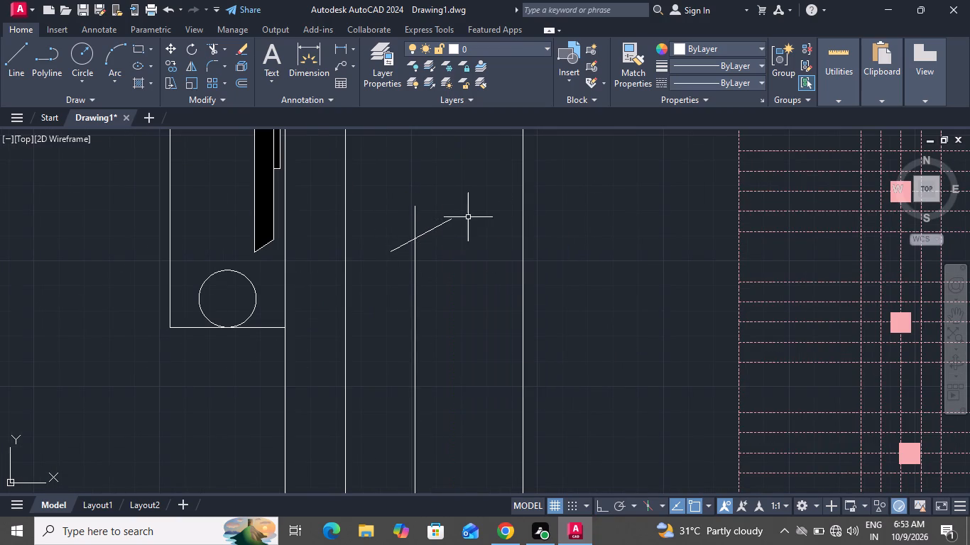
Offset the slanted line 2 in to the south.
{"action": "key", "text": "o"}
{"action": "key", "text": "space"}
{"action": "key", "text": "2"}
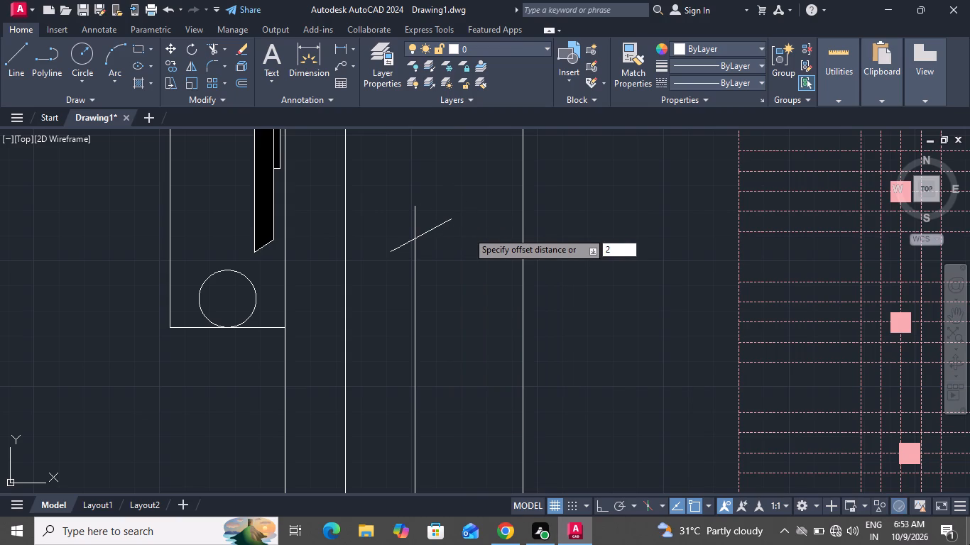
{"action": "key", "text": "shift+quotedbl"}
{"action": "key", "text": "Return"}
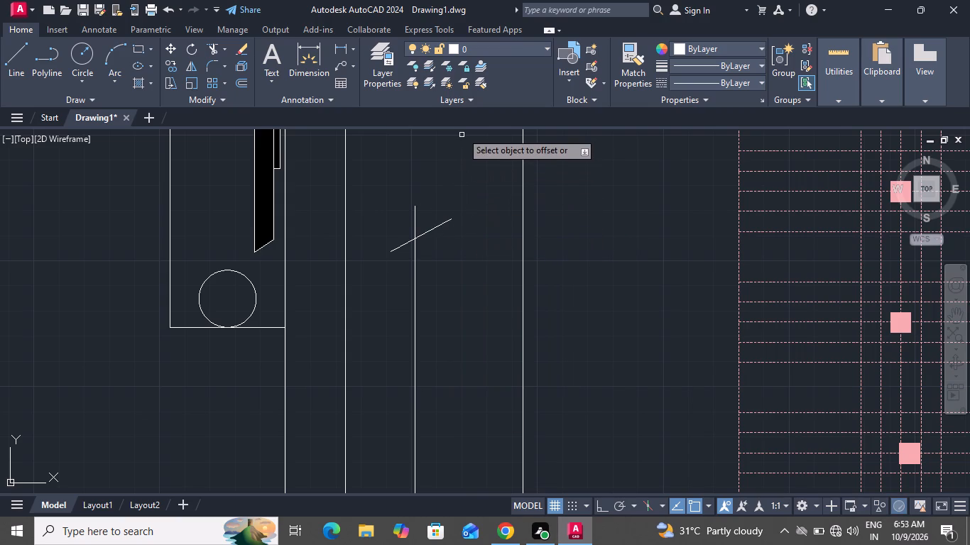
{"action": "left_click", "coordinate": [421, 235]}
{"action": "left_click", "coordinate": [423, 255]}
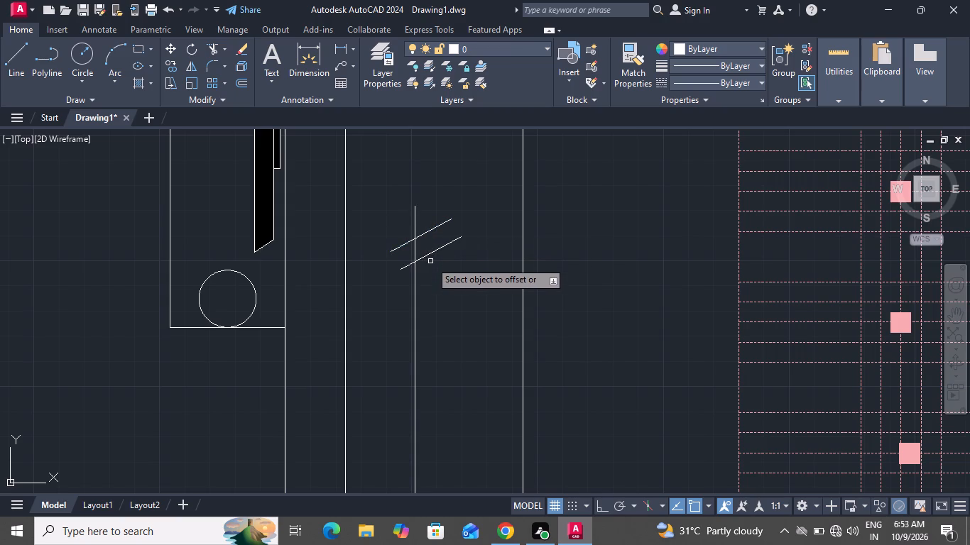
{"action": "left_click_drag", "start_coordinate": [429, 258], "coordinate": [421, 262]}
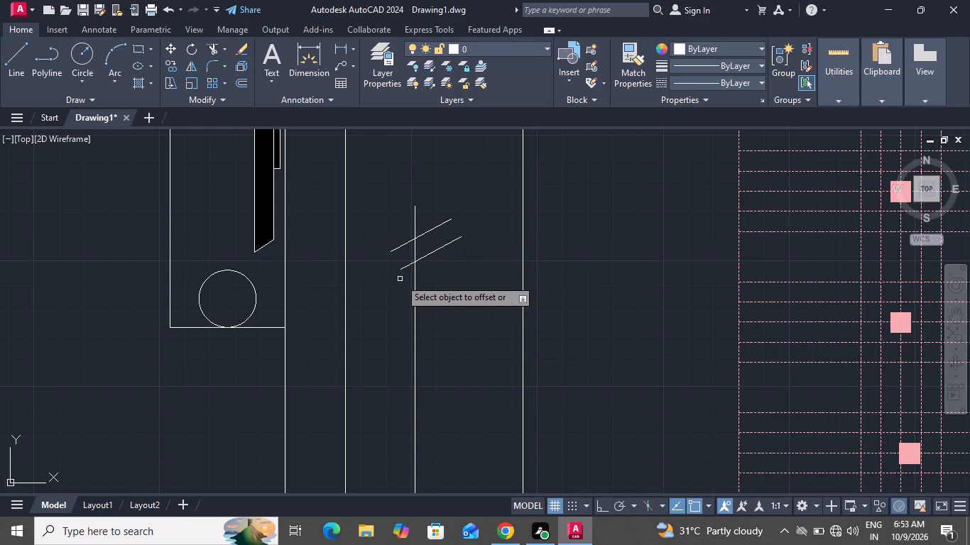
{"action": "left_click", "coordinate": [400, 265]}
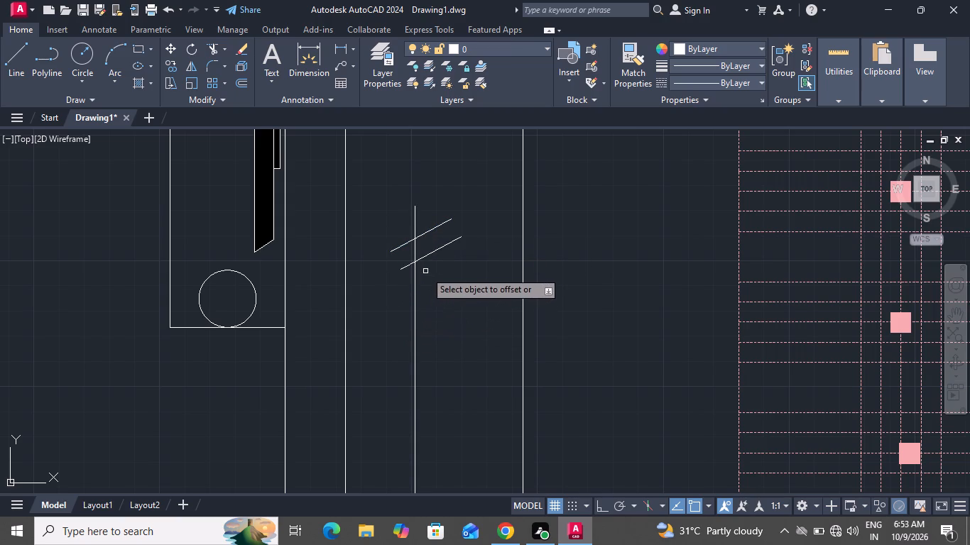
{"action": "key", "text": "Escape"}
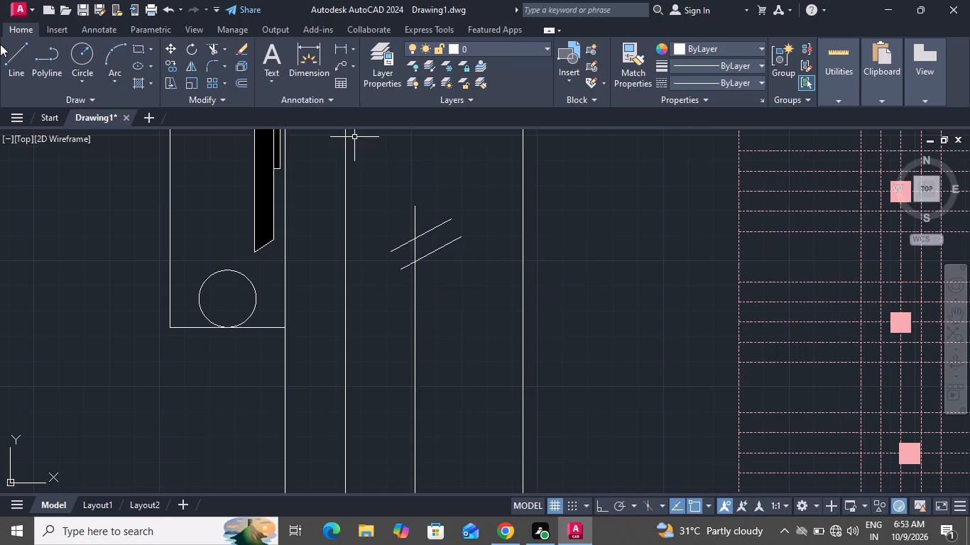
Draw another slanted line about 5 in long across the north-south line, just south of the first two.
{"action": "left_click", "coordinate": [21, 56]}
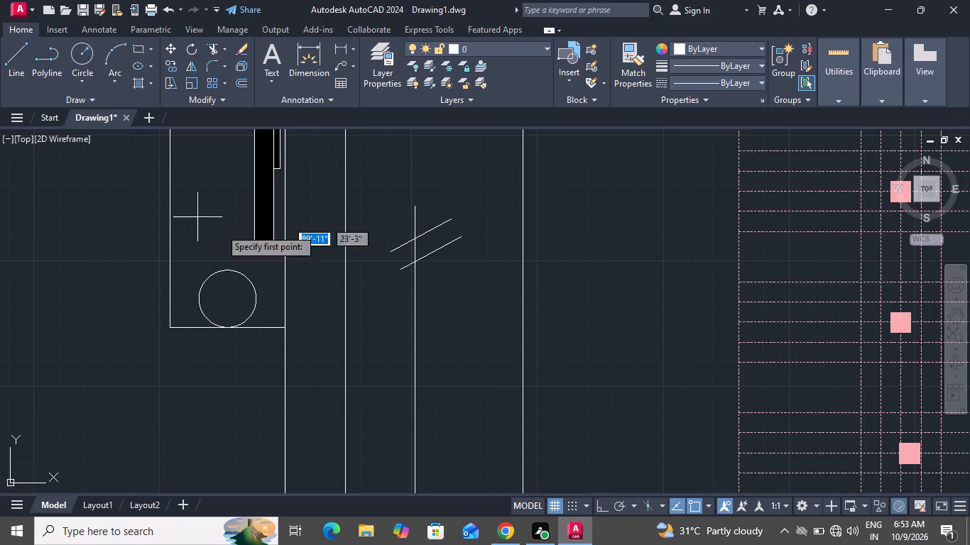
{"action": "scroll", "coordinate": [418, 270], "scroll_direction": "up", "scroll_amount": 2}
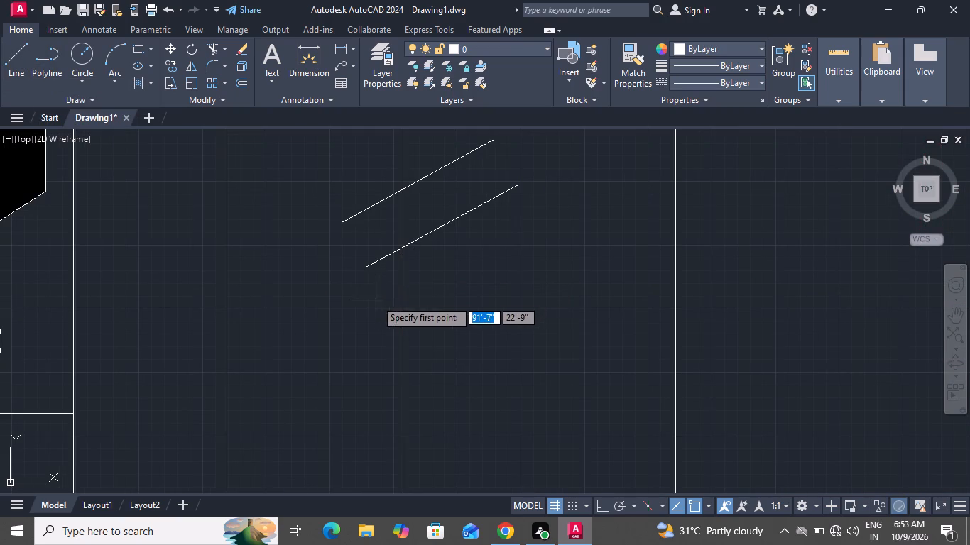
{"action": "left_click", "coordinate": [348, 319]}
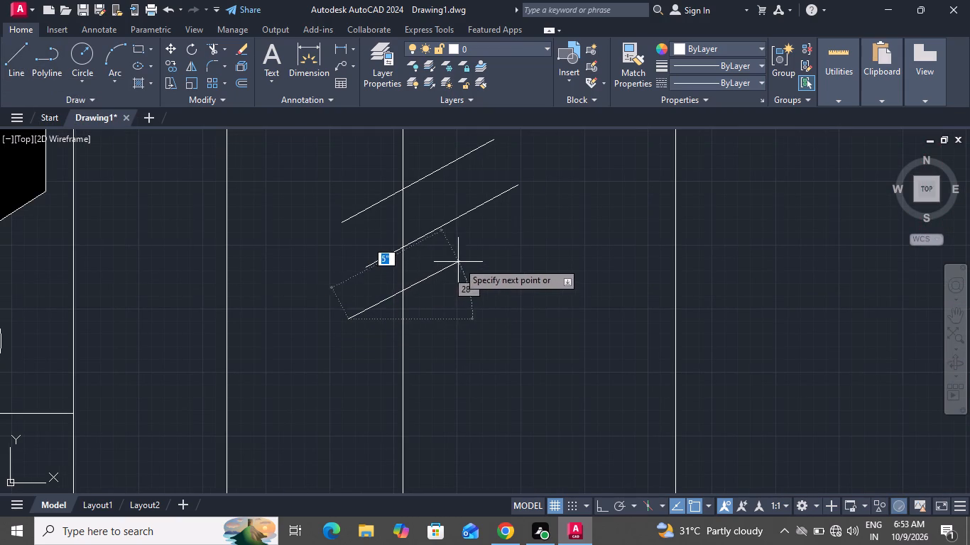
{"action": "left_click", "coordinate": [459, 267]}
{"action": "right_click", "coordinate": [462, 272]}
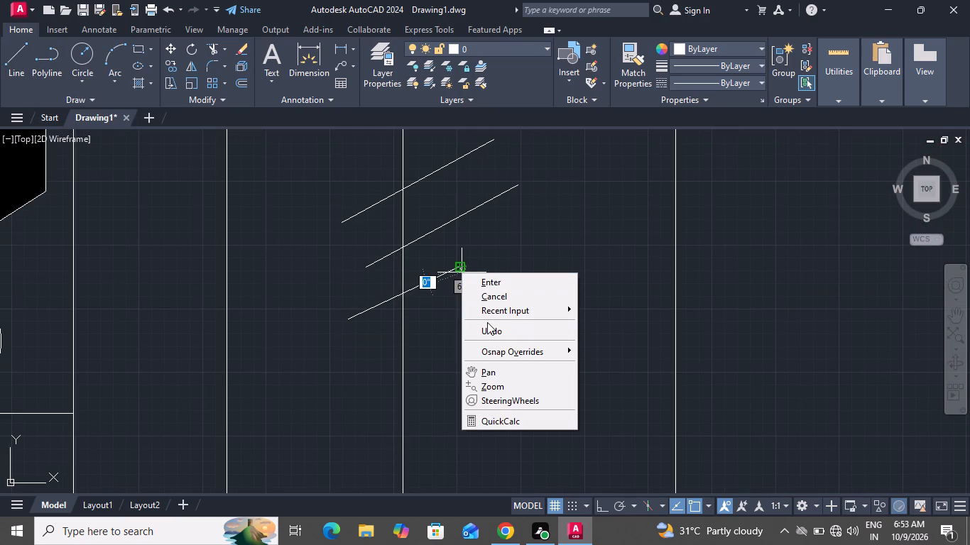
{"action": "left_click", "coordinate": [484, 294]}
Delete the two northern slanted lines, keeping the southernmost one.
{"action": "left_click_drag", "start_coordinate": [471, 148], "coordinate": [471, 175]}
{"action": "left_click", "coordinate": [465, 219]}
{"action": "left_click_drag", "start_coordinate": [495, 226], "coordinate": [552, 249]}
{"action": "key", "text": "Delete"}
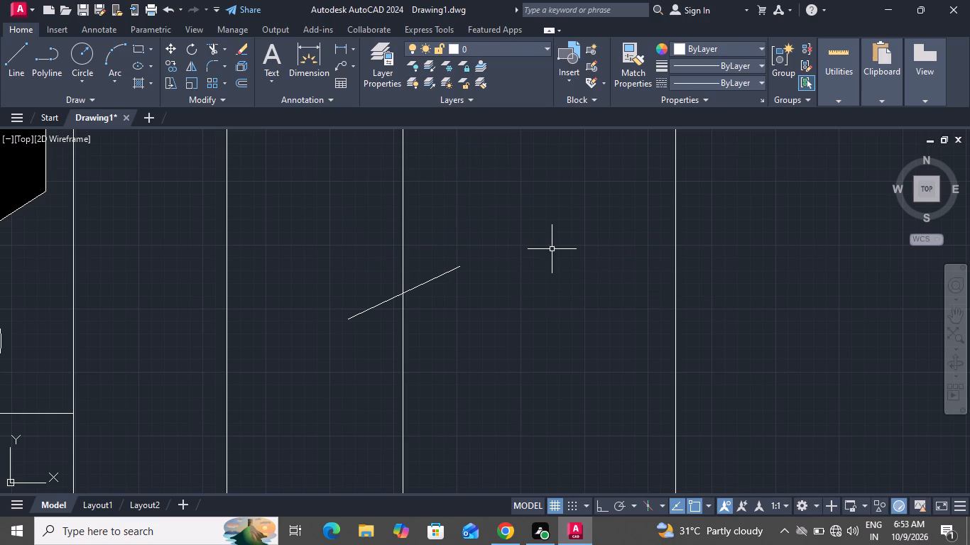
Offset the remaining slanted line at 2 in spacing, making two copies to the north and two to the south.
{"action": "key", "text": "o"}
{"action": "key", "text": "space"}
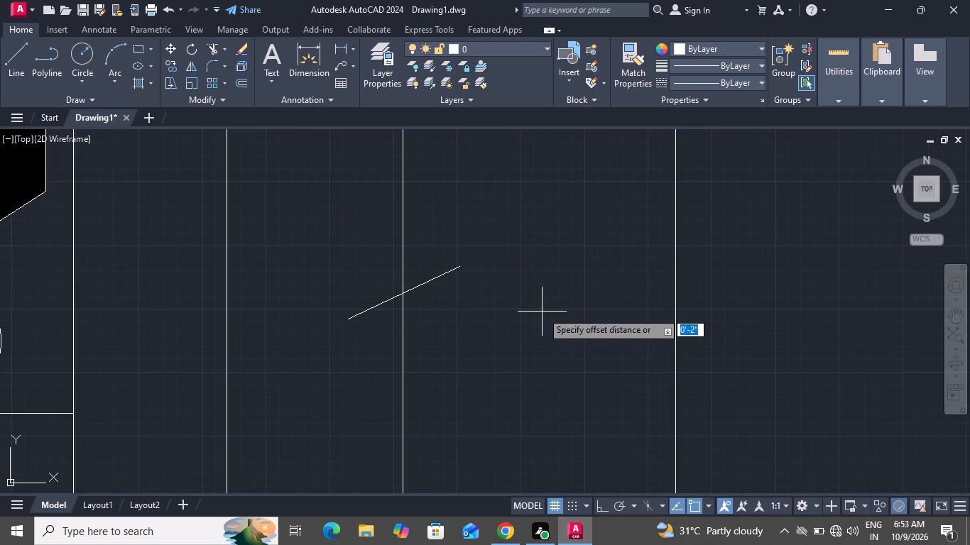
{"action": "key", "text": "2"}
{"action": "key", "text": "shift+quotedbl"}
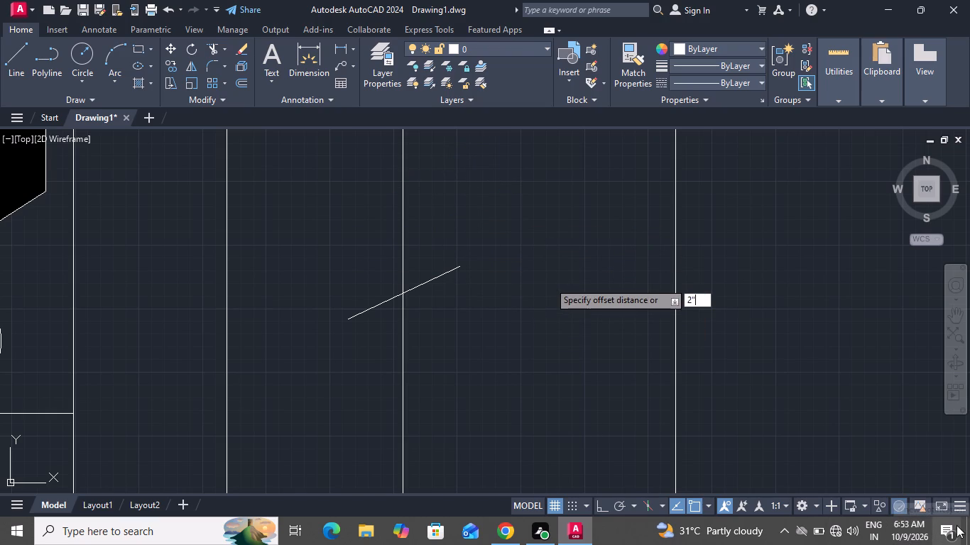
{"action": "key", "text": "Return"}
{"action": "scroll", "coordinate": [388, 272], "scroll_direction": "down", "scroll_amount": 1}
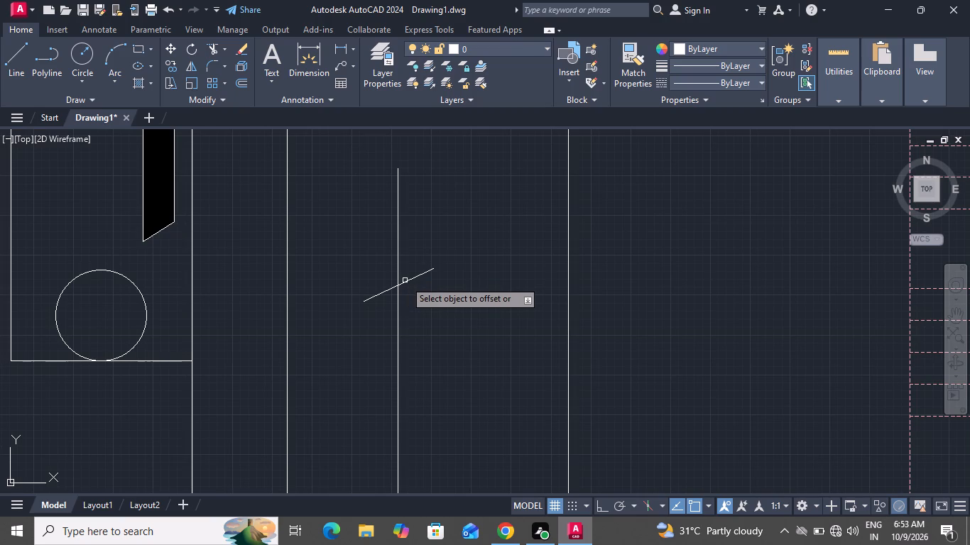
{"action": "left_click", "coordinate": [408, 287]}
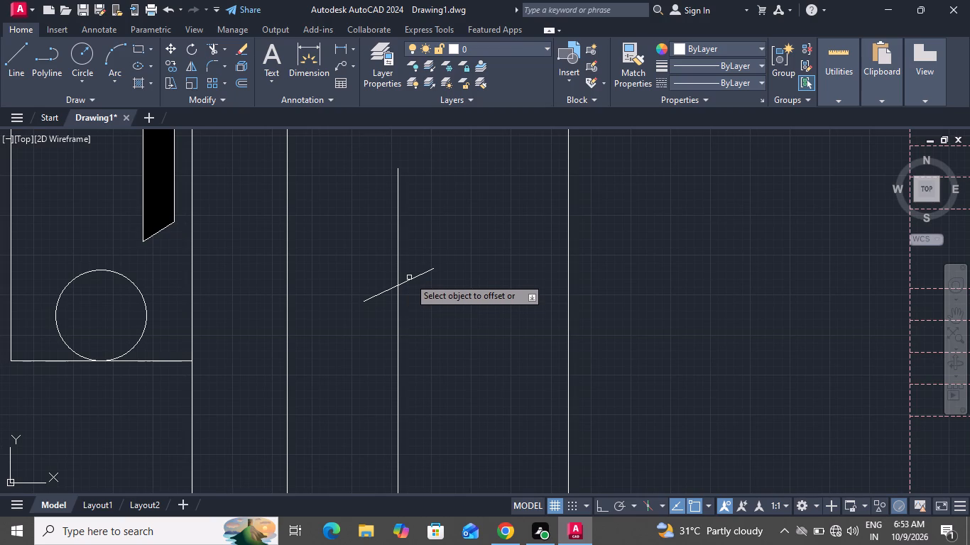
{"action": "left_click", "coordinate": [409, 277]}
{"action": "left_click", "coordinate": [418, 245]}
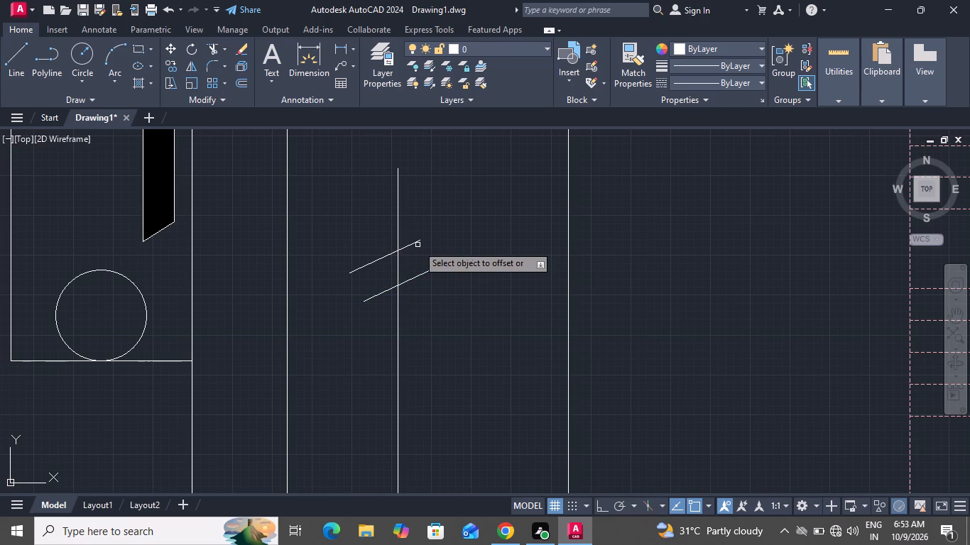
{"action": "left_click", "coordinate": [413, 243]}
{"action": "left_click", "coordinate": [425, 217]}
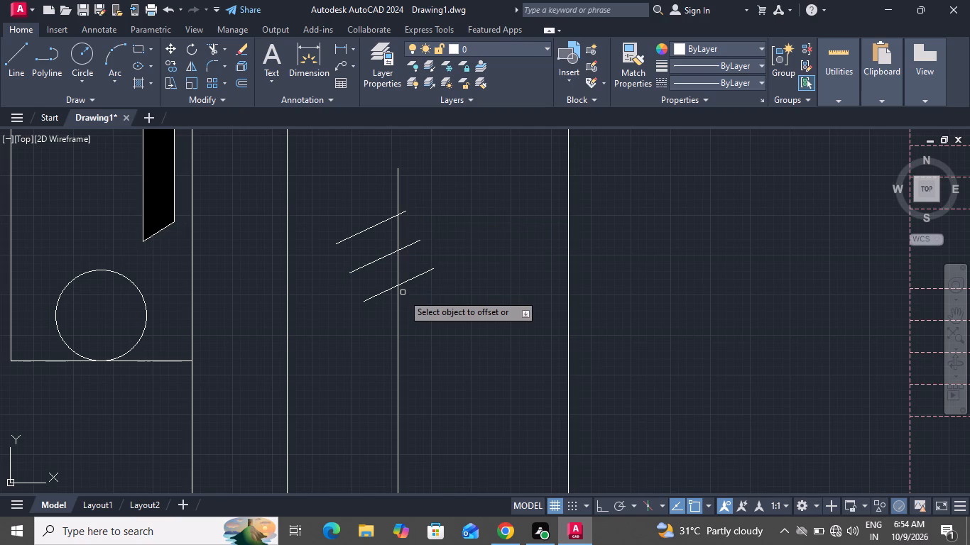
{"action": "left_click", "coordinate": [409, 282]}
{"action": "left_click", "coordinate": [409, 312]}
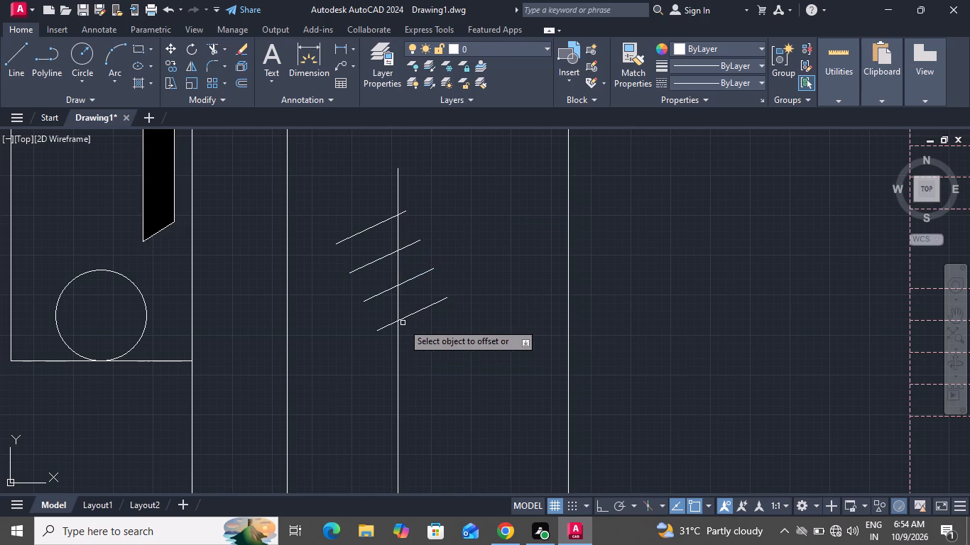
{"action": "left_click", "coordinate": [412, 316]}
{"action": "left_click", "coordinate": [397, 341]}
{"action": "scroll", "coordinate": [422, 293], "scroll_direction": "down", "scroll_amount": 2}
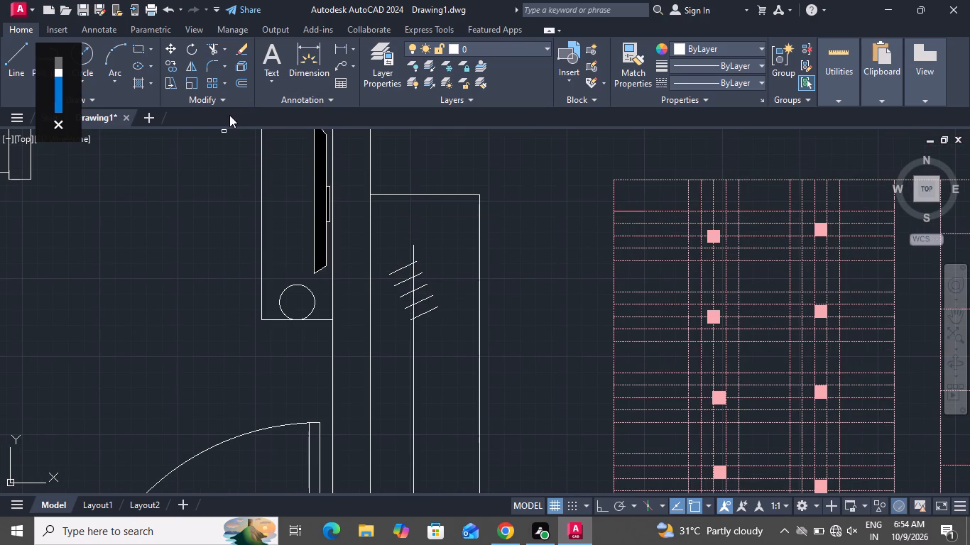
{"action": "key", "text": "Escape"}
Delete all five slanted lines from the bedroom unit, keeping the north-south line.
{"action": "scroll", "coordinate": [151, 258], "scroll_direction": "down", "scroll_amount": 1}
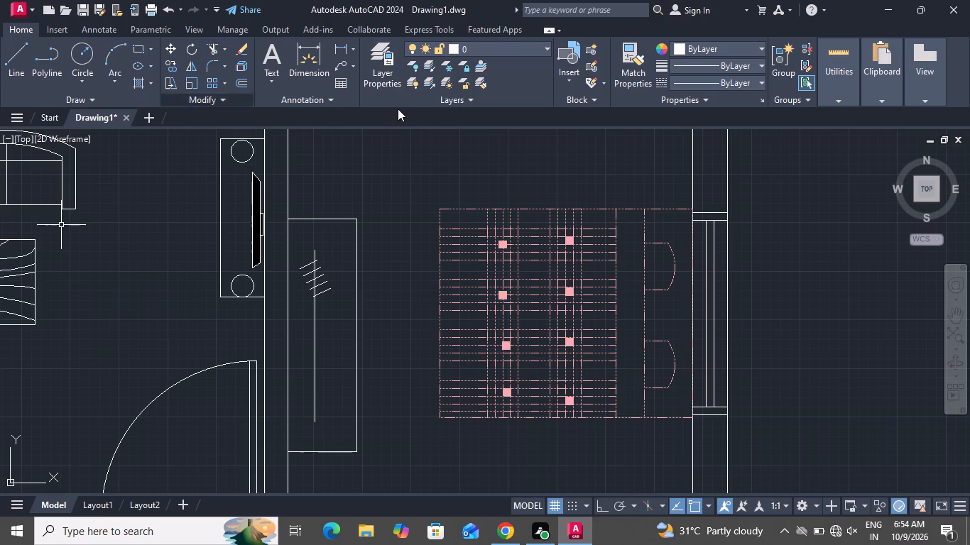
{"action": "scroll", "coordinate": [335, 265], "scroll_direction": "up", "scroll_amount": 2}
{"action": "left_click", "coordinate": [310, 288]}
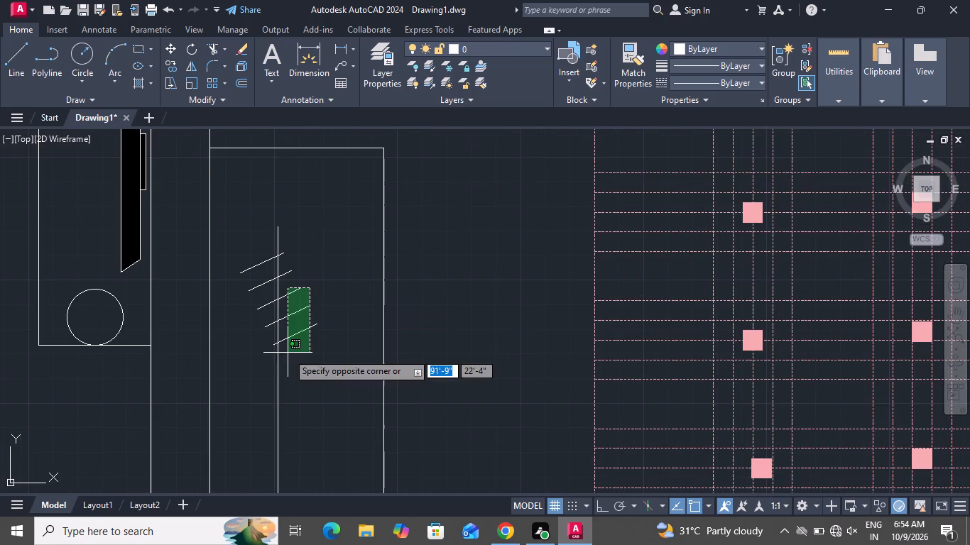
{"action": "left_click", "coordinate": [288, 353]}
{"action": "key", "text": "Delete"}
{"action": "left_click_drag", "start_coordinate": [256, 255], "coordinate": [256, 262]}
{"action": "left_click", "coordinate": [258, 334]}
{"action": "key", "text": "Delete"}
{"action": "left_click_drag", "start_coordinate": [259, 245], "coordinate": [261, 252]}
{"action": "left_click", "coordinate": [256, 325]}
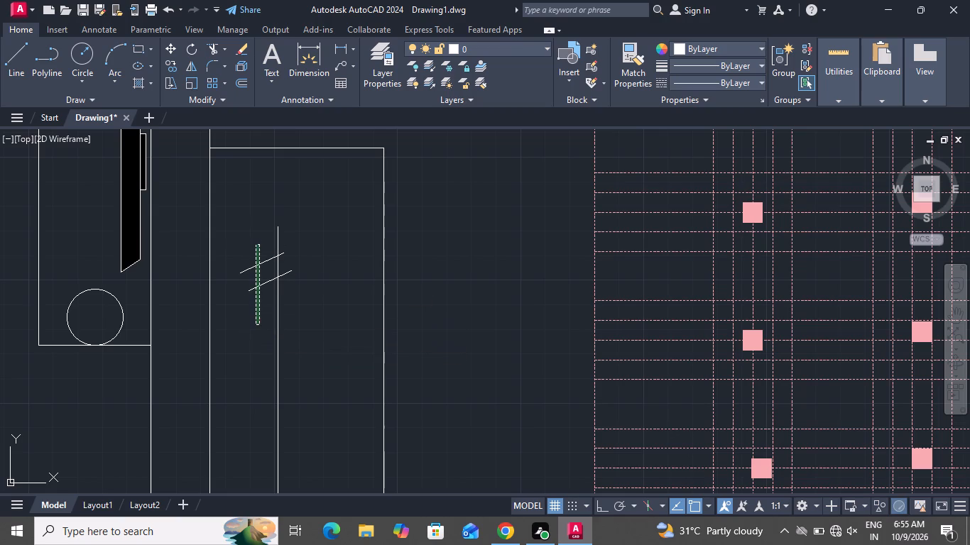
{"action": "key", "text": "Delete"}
Draw a short, slightly slanted line crossing the north-south line near its north end in the bedroom unit.
{"action": "left_click", "coordinate": [23, 55]}
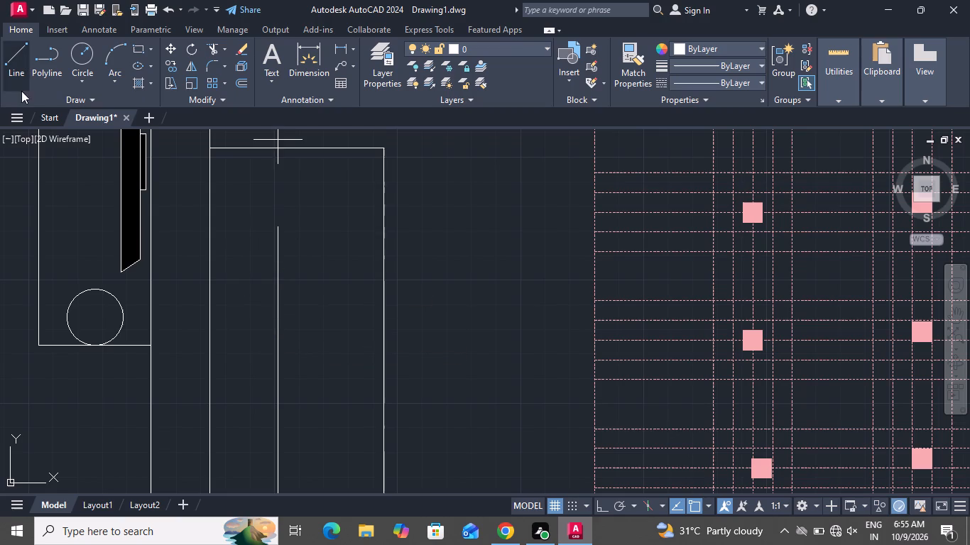
{"action": "left_click", "coordinate": [249, 270]}
{"action": "left_click", "coordinate": [317, 262]}
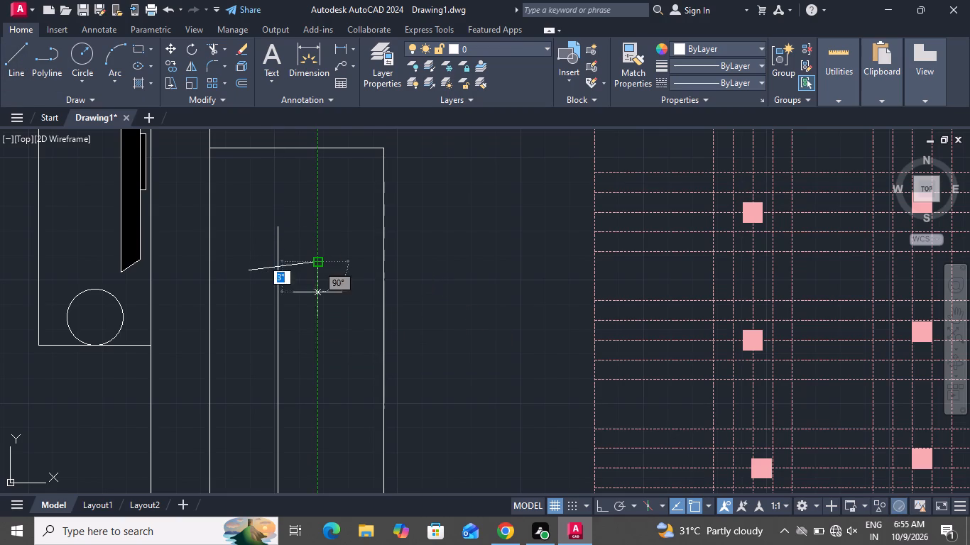
{"action": "right_click", "coordinate": [317, 331]}
{"action": "left_click", "coordinate": [340, 348]}
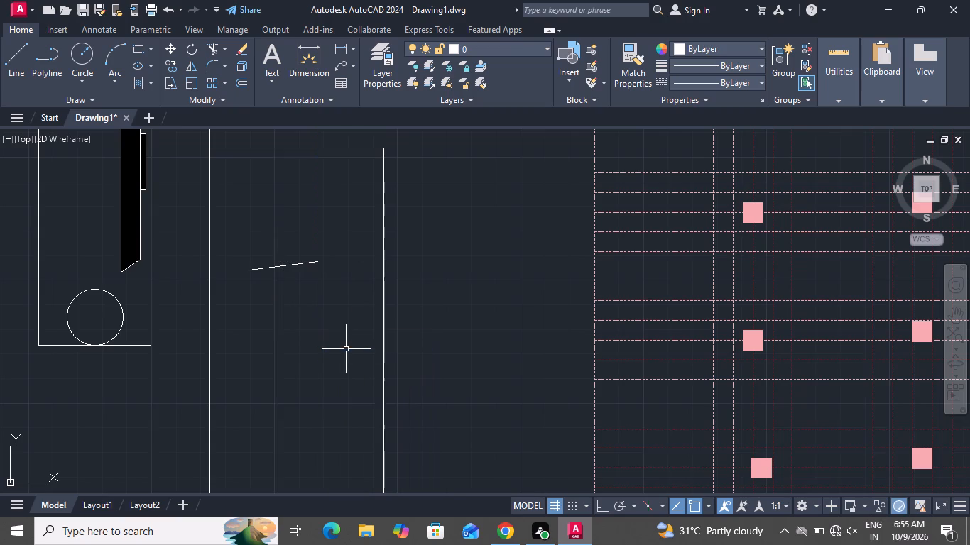
Offset the slanted line in the bedroom unit at 2 in spacing, making one copy to the north and four to the south.
{"action": "type", "text": "o 2"}
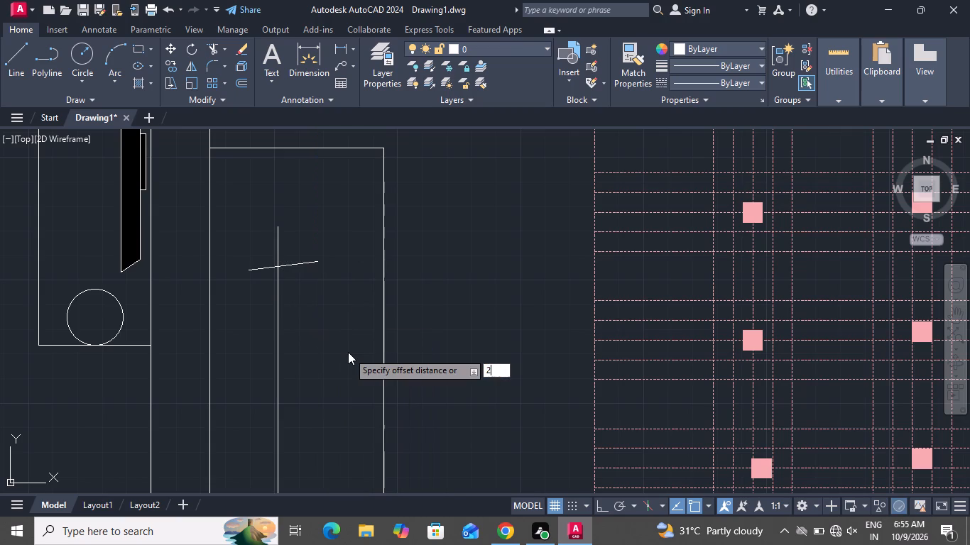
{"action": "key", "text": "shift+quotedbl"}
{"action": "key", "text": "Return"}
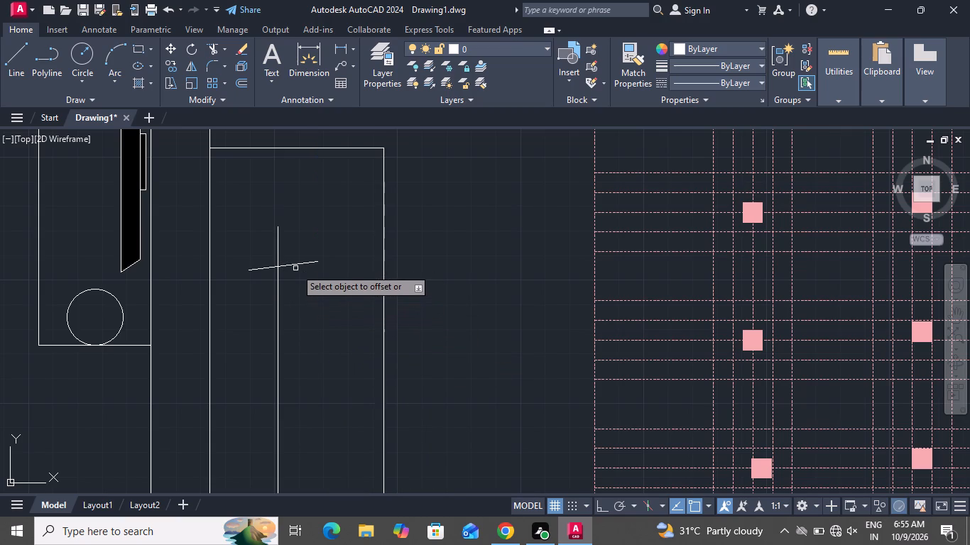
{"action": "left_click", "coordinate": [295, 263]}
{"action": "left_click", "coordinate": [291, 297]}
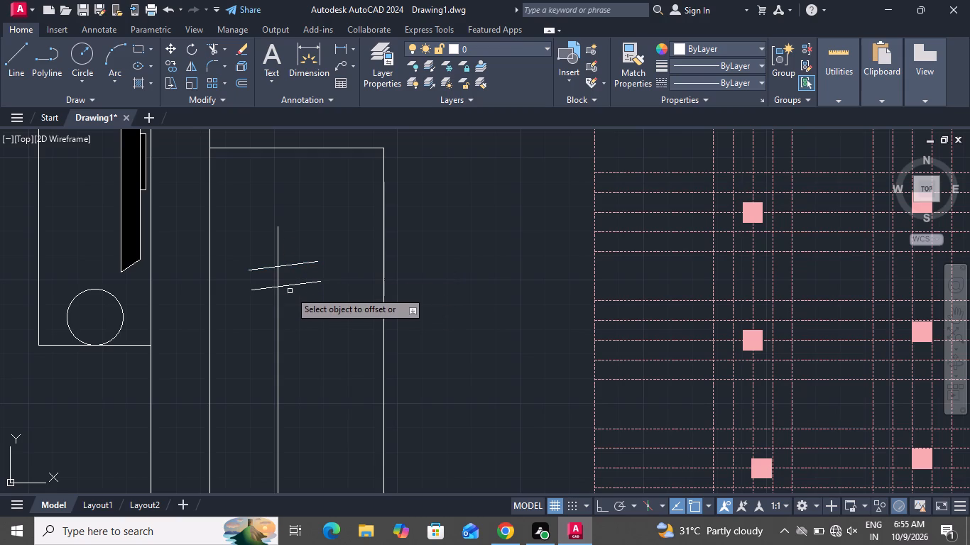
{"action": "left_click", "coordinate": [290, 288]}
{"action": "left_click", "coordinate": [276, 326]}
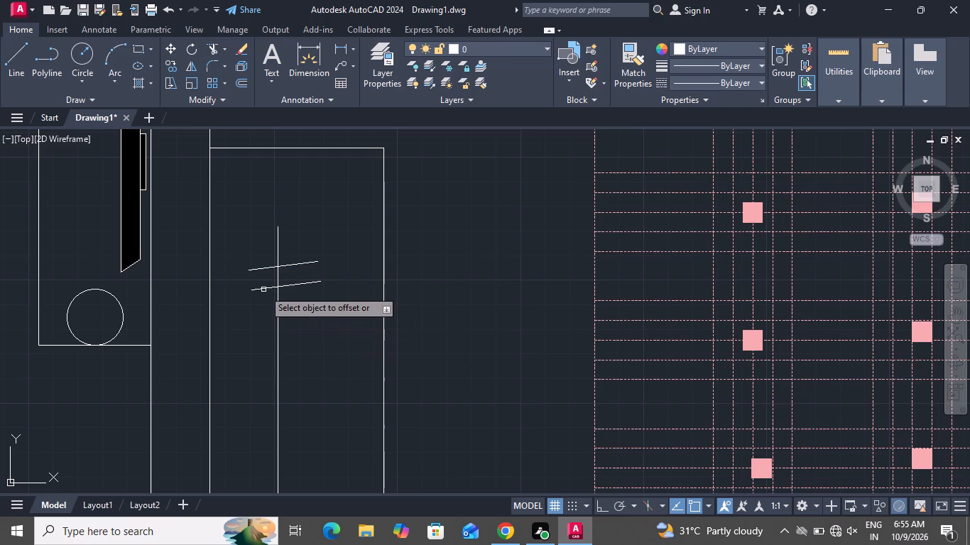
{"action": "left_click", "coordinate": [263, 289]}
{"action": "left_click", "coordinate": [249, 336]}
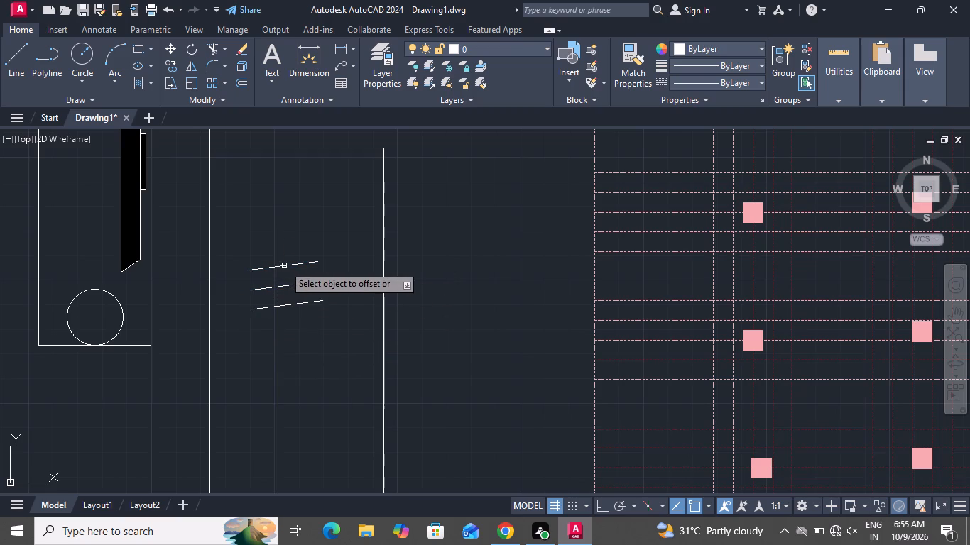
{"action": "left_click", "coordinate": [284, 265]}
{"action": "left_click", "coordinate": [286, 260]}
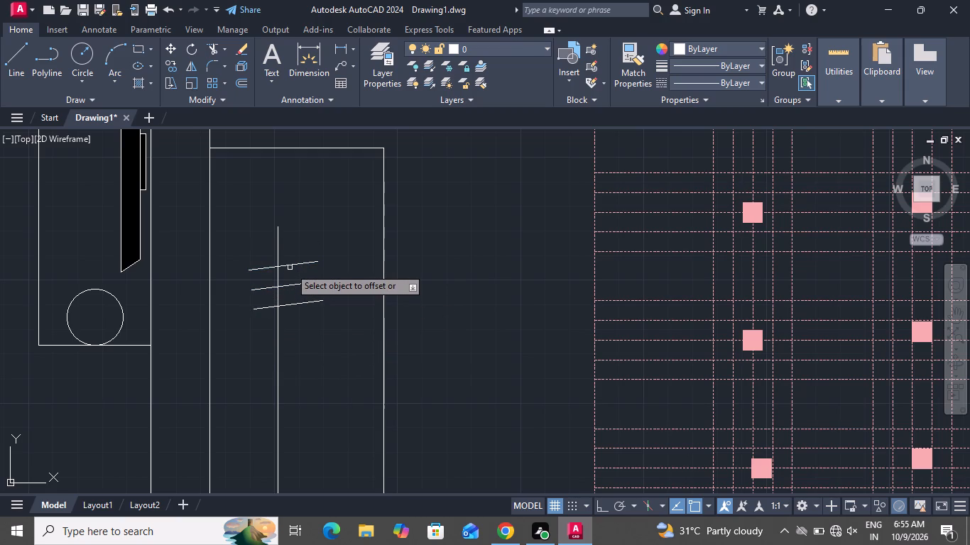
{"action": "left_click", "coordinate": [290, 265]}
{"action": "left_click", "coordinate": [293, 243]}
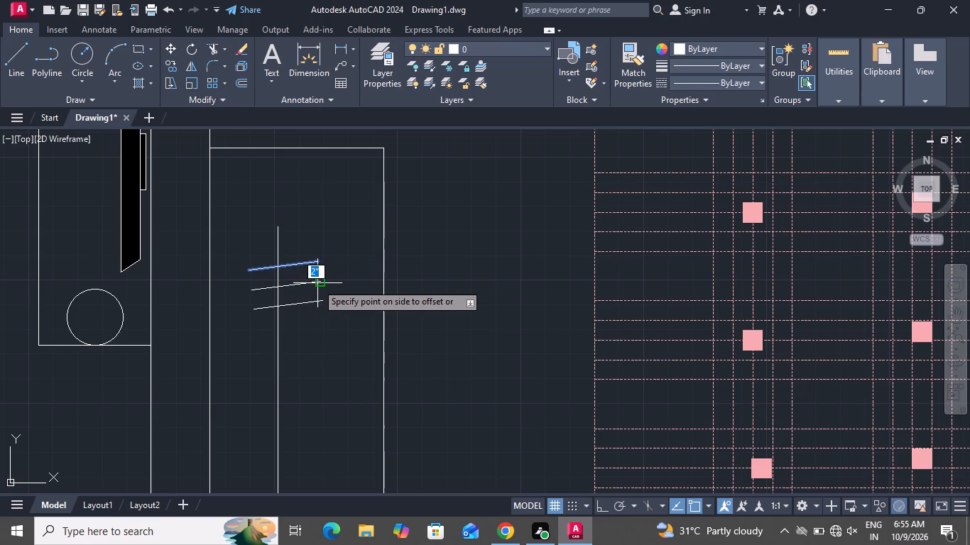
{"action": "left_click", "coordinate": [300, 248]}
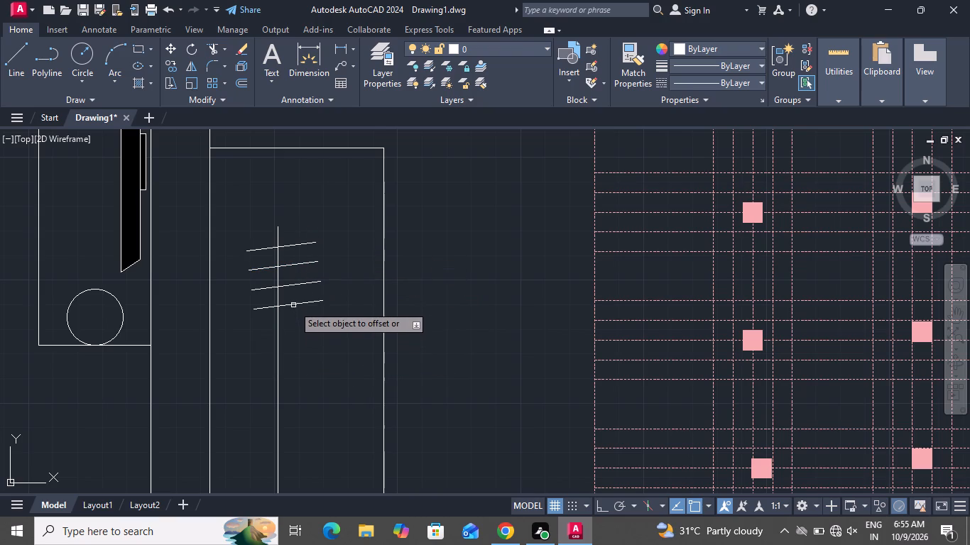
{"action": "left_click", "coordinate": [293, 305]}
{"action": "left_click", "coordinate": [285, 347]}
{"action": "left_click", "coordinate": [289, 326]}
{"action": "left_click", "coordinate": [285, 358]}
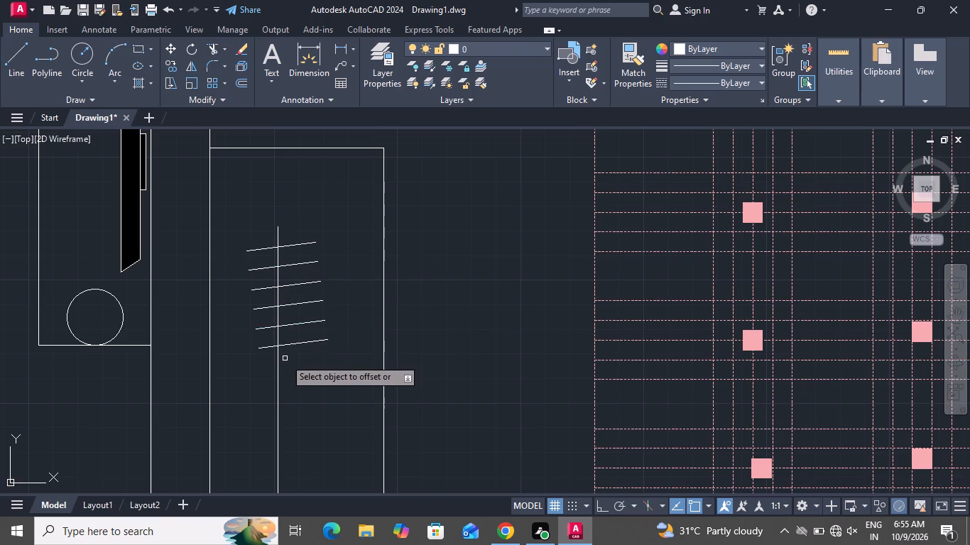
{"action": "scroll", "coordinate": [323, 356], "scroll_direction": "down", "scroll_amount": 2}
{"action": "right_click", "coordinate": [373, 368]}
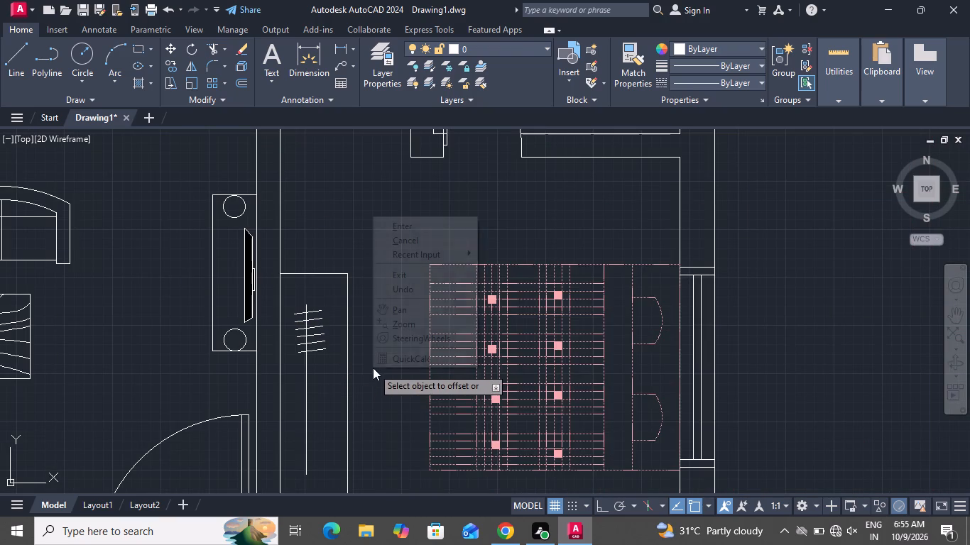
{"action": "left_click", "coordinate": [400, 241]}
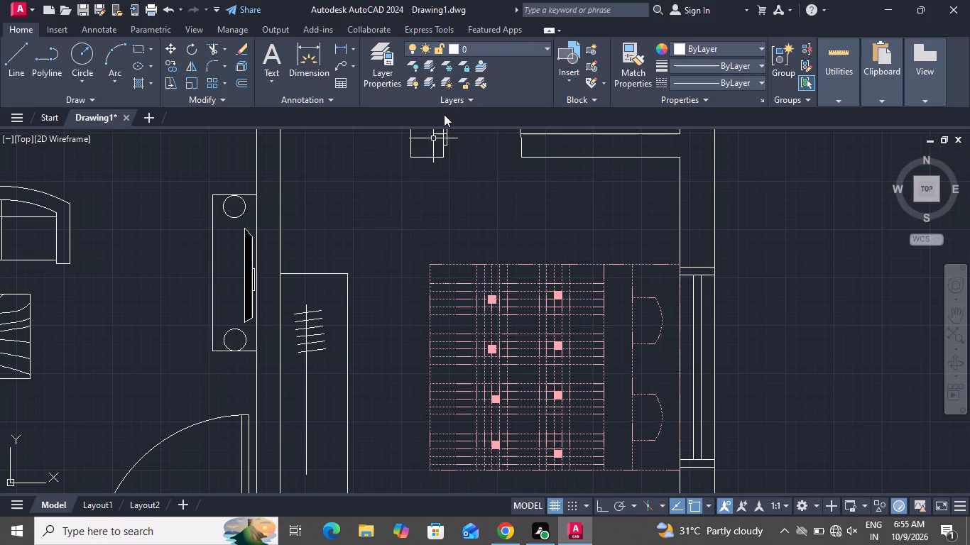
Draw a steeper slanted line about 7 in long at about 16° across the north-south line, south of the first slanted group.
{"action": "left_click", "coordinate": [20, 54]}
{"action": "scroll", "coordinate": [242, 226], "scroll_direction": "down", "scroll_amount": 1}
{"action": "scroll", "coordinate": [273, 324], "scroll_direction": "up", "scroll_amount": 1}
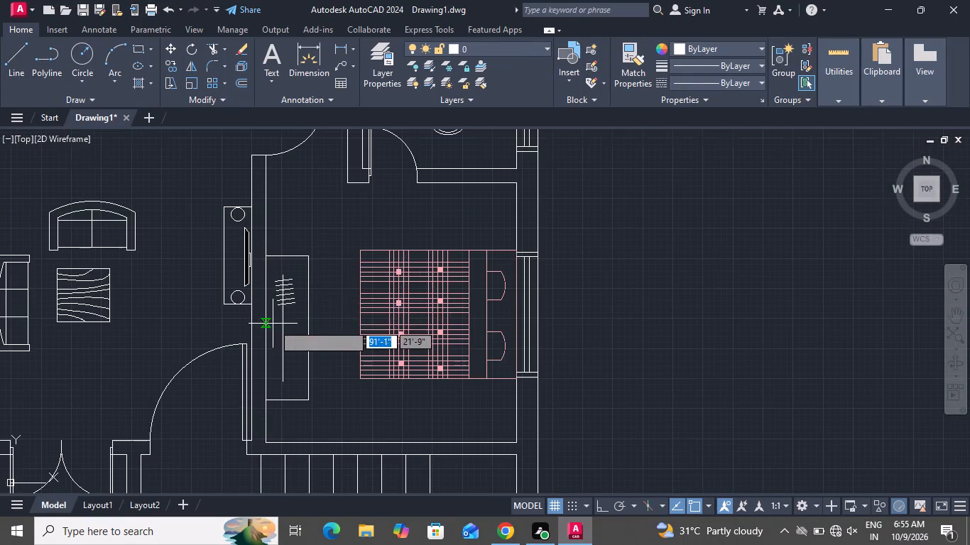
{"action": "scroll", "coordinate": [273, 324], "scroll_direction": "up", "scroll_amount": 2}
{"action": "left_click", "coordinate": [274, 319]}
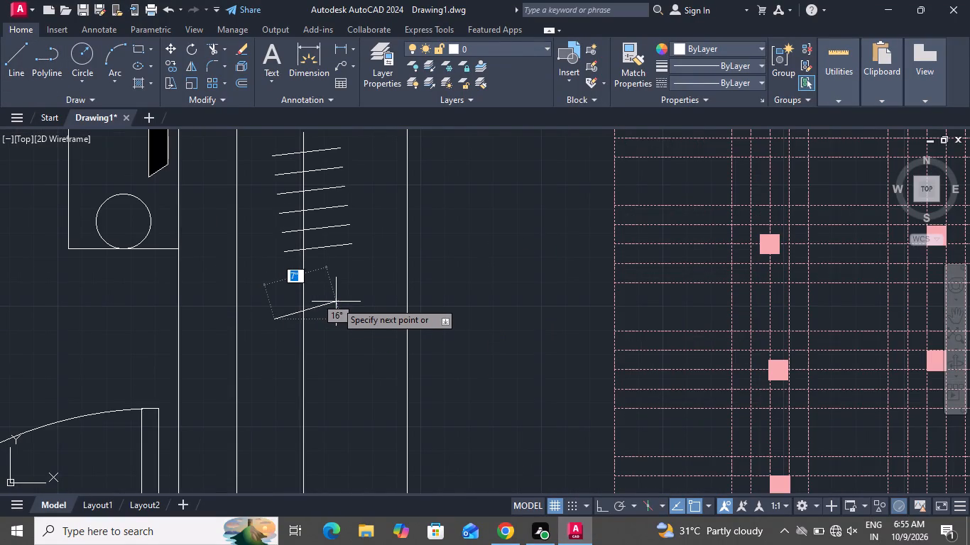
{"action": "left_click", "coordinate": [337, 302]}
{"action": "right_click", "coordinate": [339, 302]}
{"action": "left_click", "coordinate": [348, 326]}
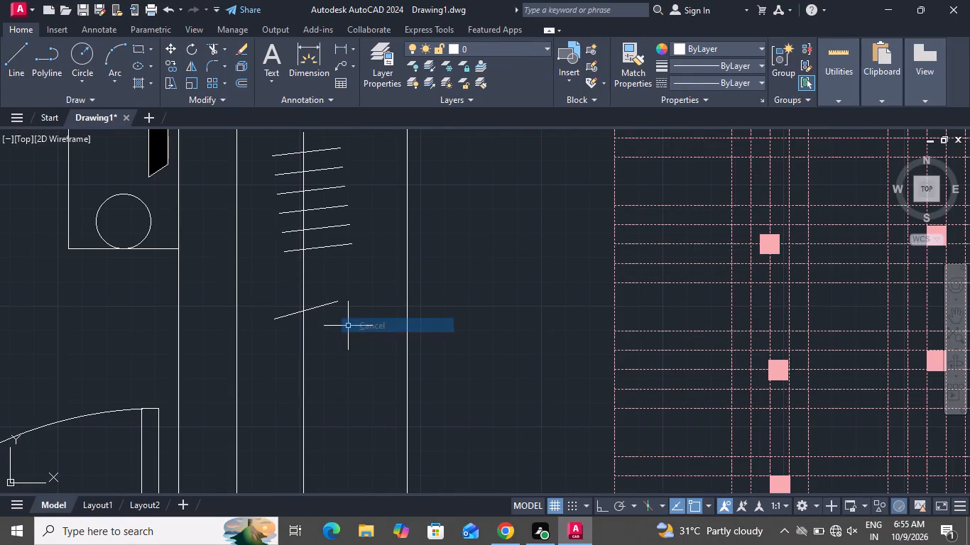
Offset the new steeper slanted line southward at 2 in spacing, making four copies along the north-south line.
{"action": "key", "text": "o"}
{"action": "key", "text": "space"}
{"action": "type", "text": "2"}
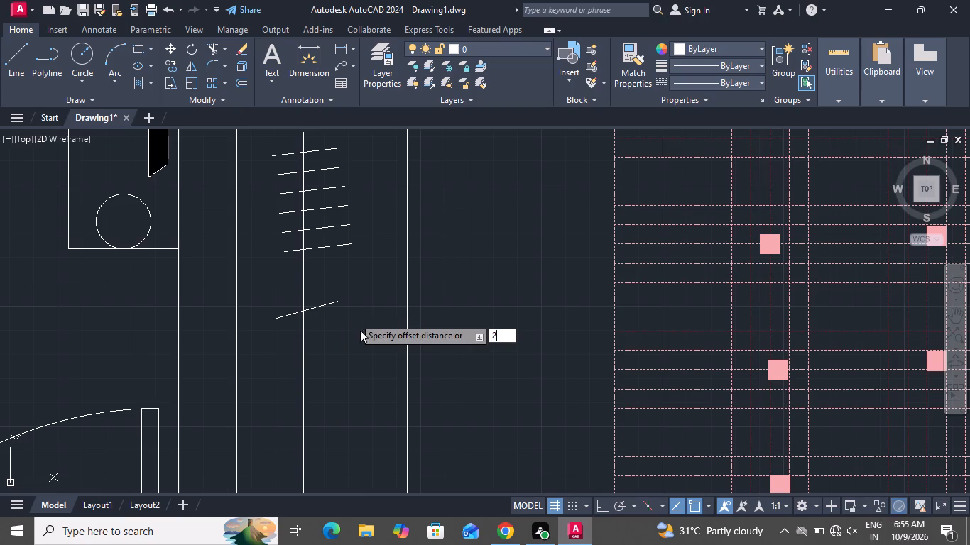
{"action": "key", "text": "shift+quotedbl"}
{"action": "key", "text": "Return"}
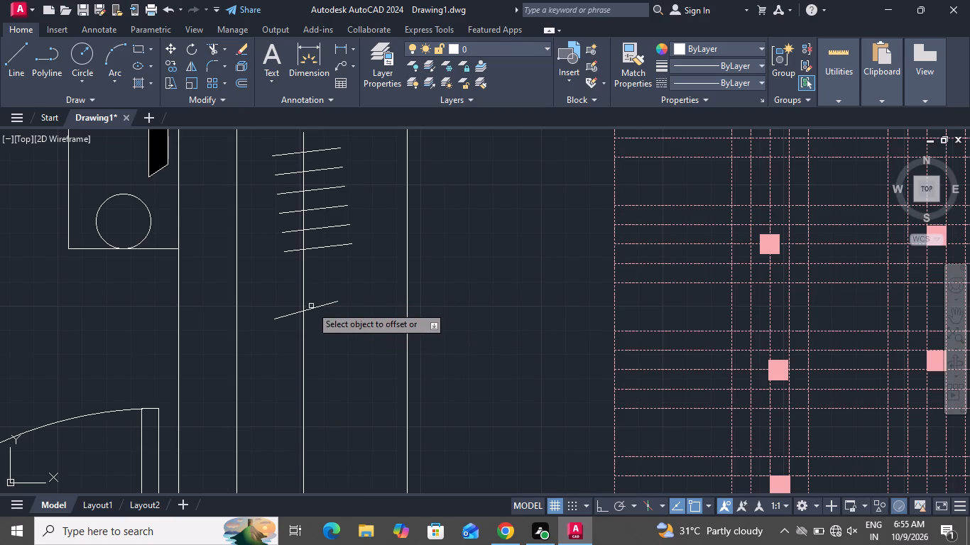
{"action": "left_click", "coordinate": [313, 309]}
{"action": "left_click", "coordinate": [312, 353]}
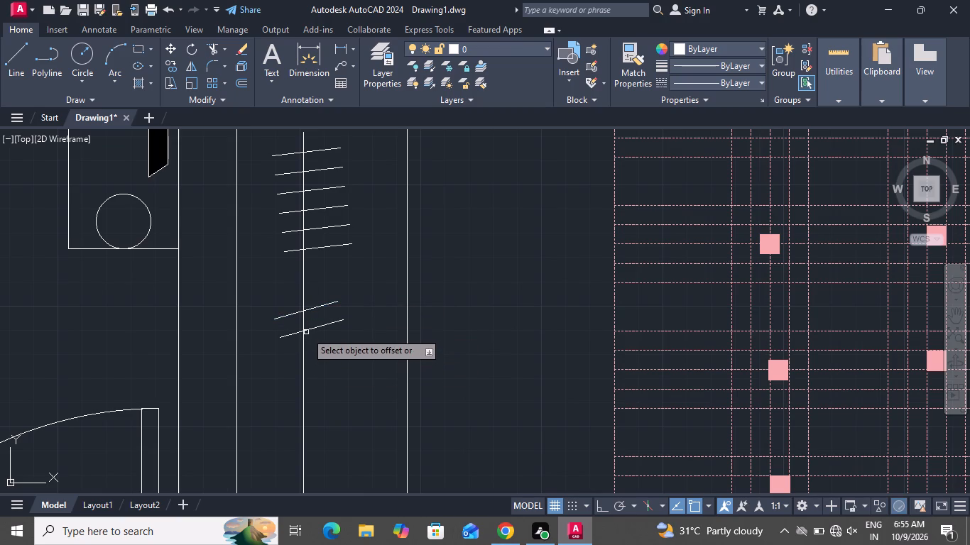
{"action": "left_click", "coordinate": [310, 318]}
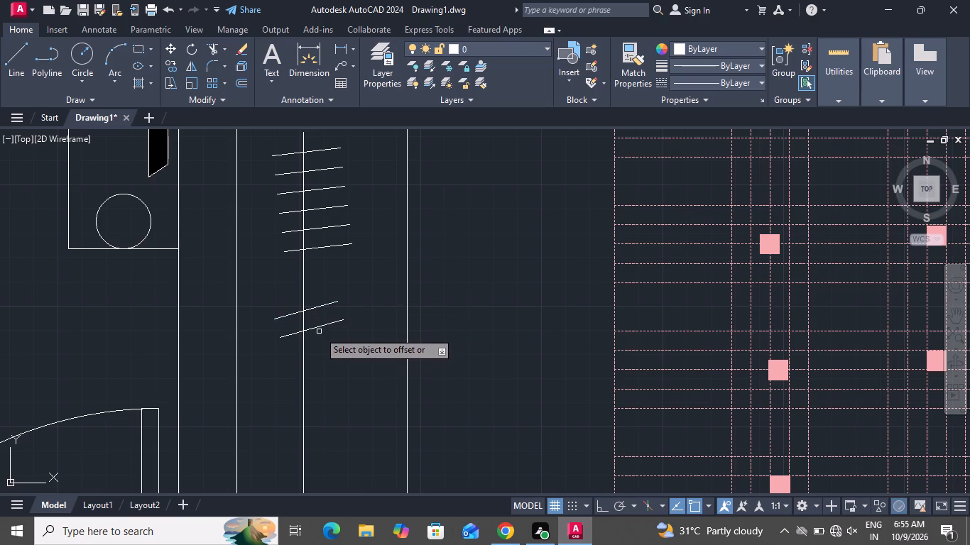
{"action": "left_click", "coordinate": [317, 330]}
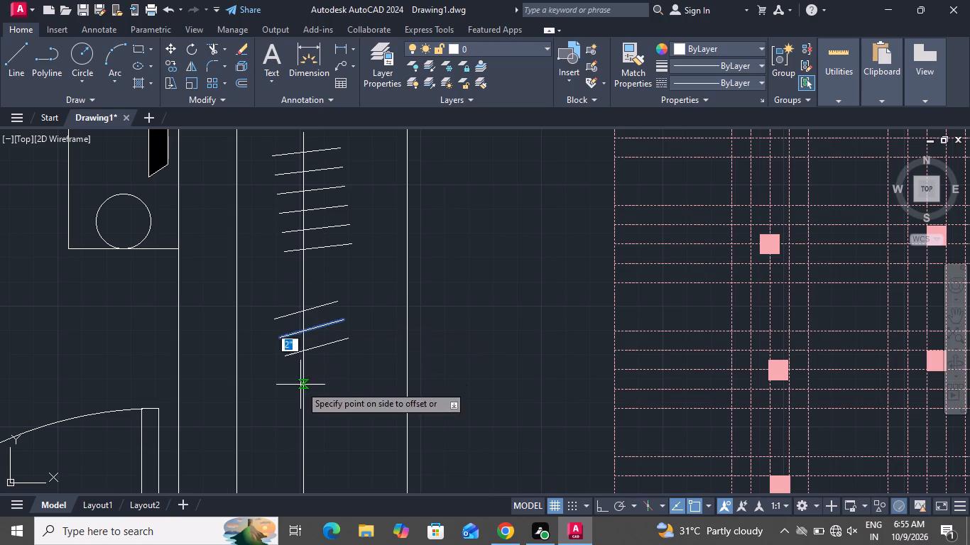
{"action": "left_click", "coordinate": [300, 380]}
{"action": "left_click", "coordinate": [317, 350]}
{"action": "left_click", "coordinate": [311, 390]}
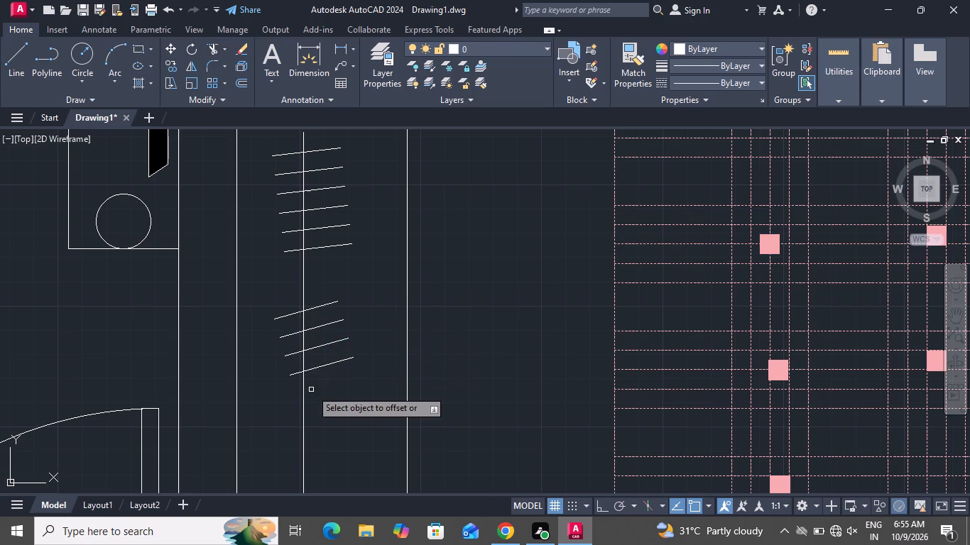
{"action": "scroll", "coordinate": [327, 344], "scroll_direction": "up", "scroll_amount": 1}
{"action": "scroll", "coordinate": [327, 344], "scroll_direction": "down", "scroll_amount": 3}
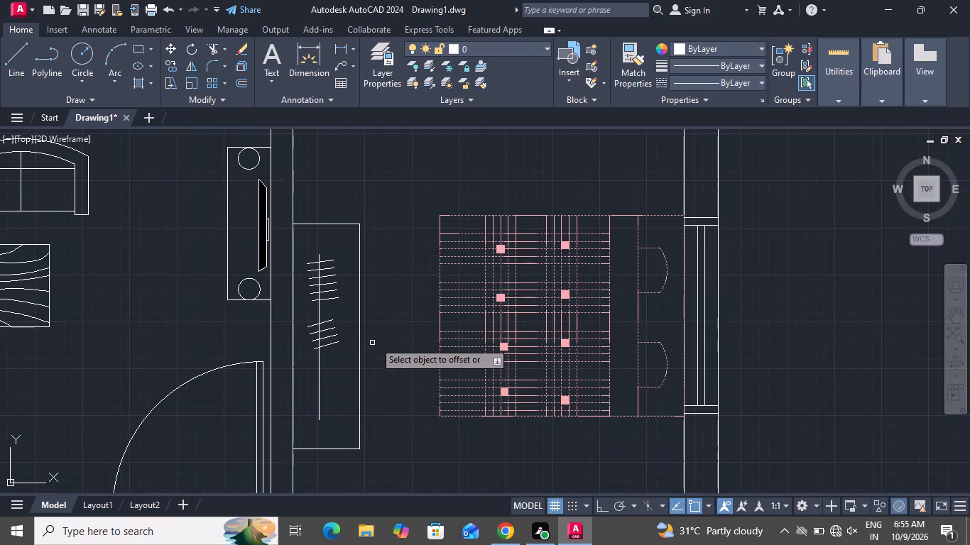
{"action": "scroll", "coordinate": [320, 345], "scroll_direction": "up", "scroll_amount": 3}
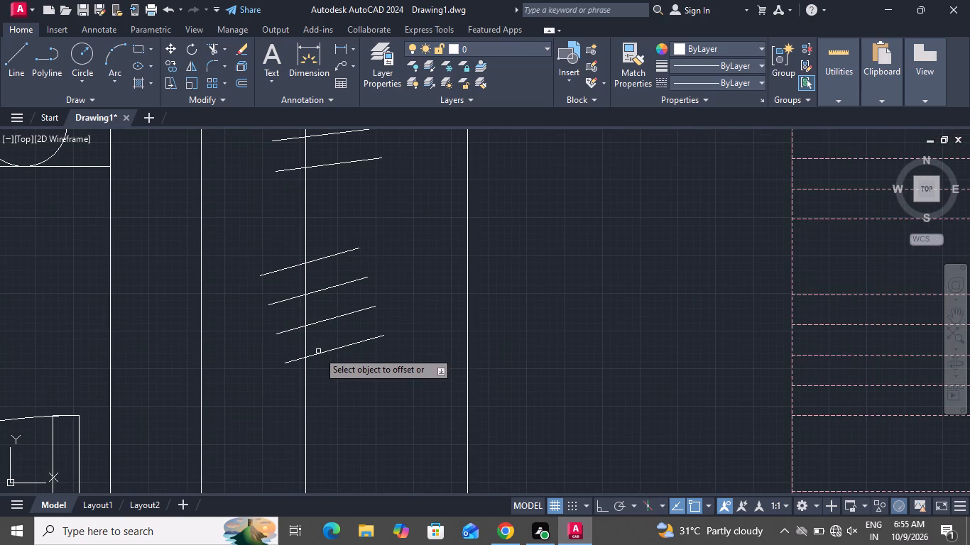
{"action": "left_click", "coordinate": [318, 353]}
{"action": "left_click", "coordinate": [311, 385]}
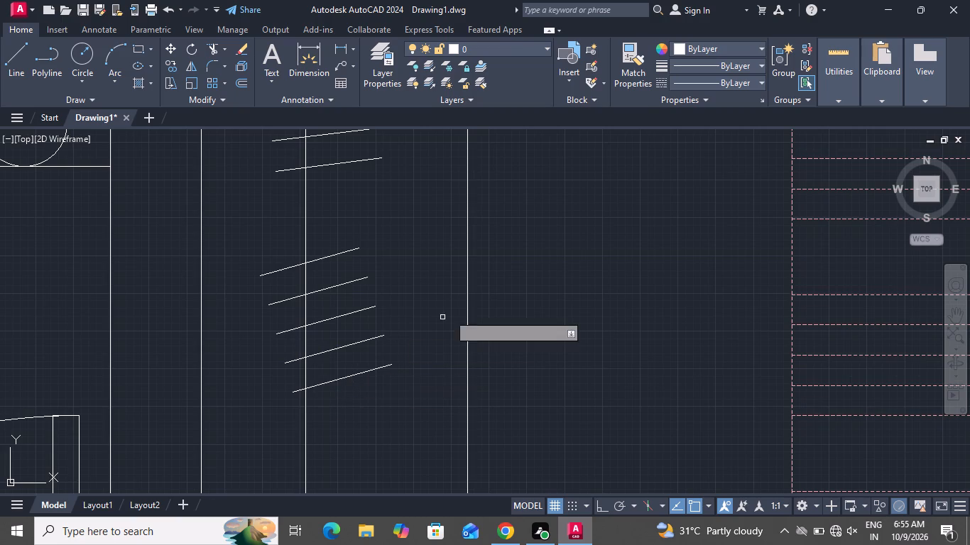
{"action": "right_click", "coordinate": [494, 270]}
{"action": "left_click", "coordinate": [523, 290]}
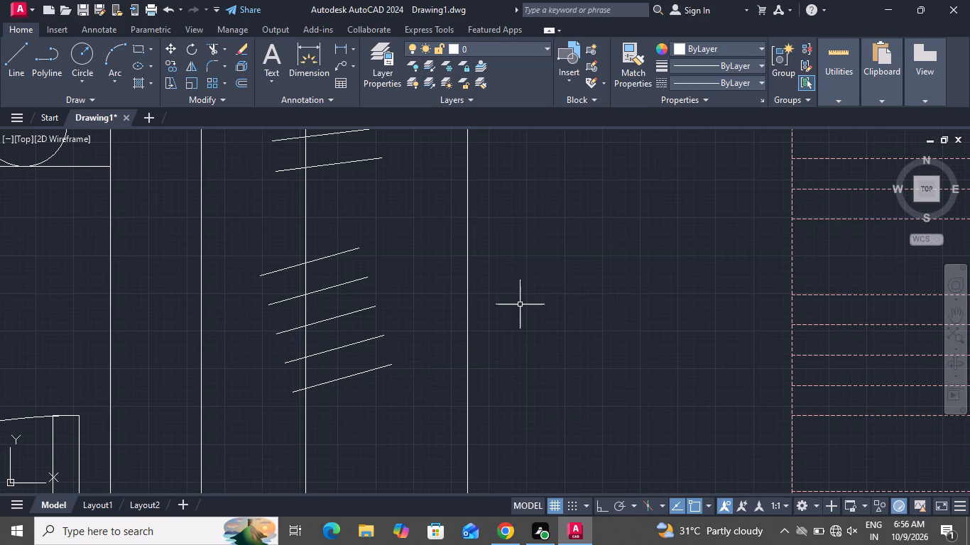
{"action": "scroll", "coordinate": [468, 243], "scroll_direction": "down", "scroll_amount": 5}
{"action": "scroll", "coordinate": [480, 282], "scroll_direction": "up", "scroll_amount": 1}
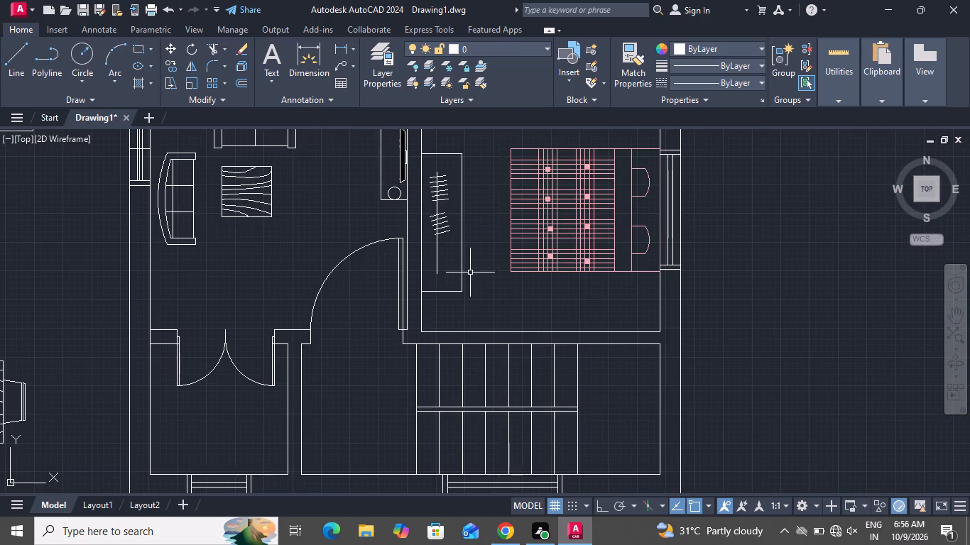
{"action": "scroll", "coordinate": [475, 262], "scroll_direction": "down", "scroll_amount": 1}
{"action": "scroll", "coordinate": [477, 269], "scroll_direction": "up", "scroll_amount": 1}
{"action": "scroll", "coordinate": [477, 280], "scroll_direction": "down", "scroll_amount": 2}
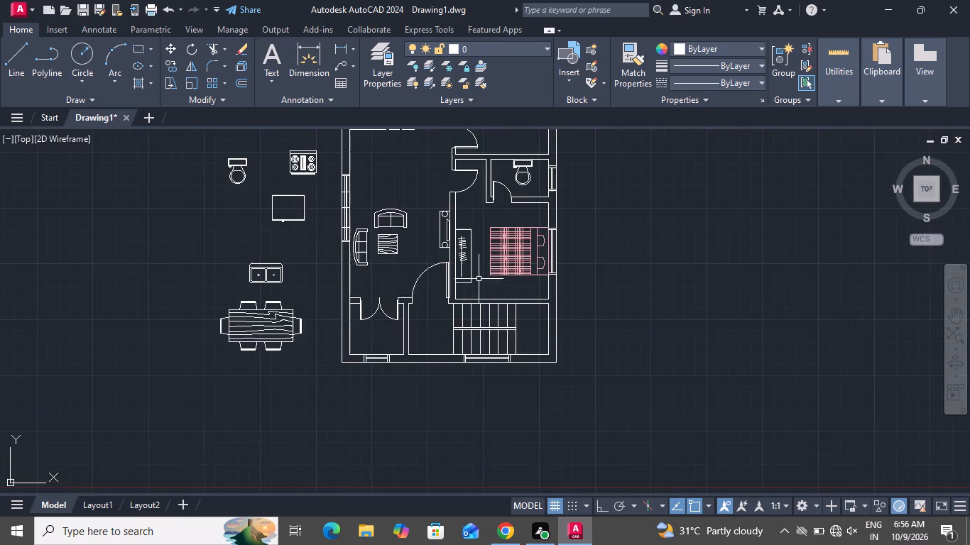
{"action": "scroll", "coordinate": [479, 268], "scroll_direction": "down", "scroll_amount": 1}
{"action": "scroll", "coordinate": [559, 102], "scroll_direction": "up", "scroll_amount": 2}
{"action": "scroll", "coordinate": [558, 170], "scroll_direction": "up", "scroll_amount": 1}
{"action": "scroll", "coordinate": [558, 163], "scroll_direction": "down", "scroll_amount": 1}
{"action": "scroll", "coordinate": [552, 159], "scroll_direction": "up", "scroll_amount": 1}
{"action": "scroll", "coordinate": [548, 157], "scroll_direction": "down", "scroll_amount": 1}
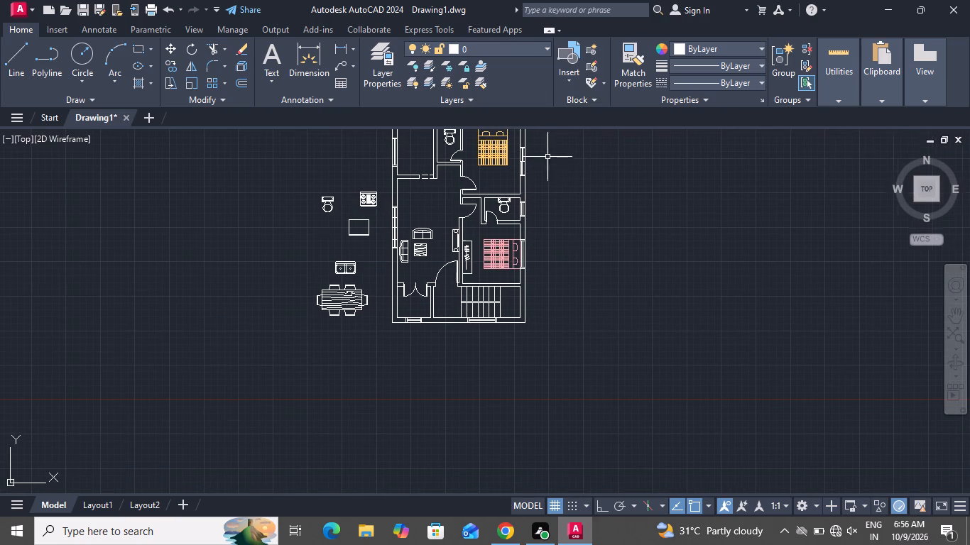
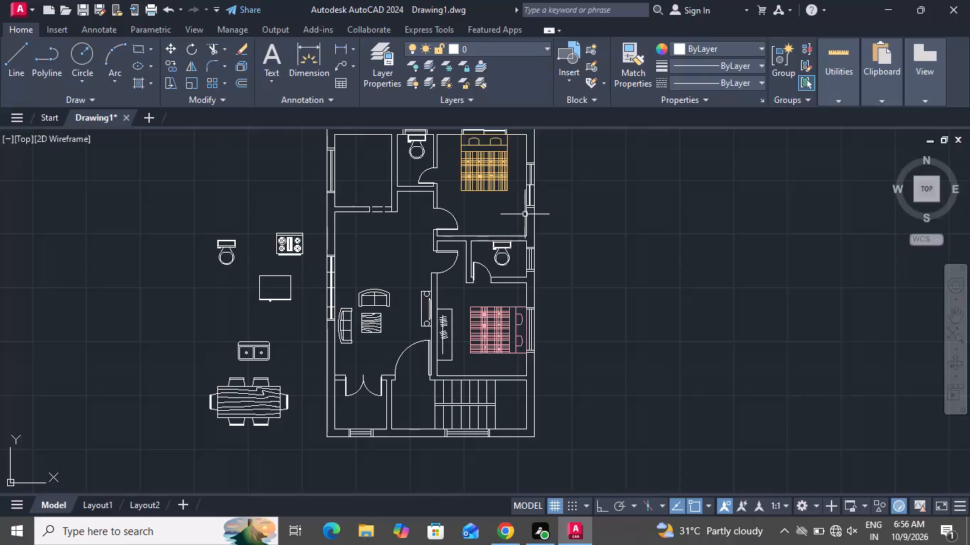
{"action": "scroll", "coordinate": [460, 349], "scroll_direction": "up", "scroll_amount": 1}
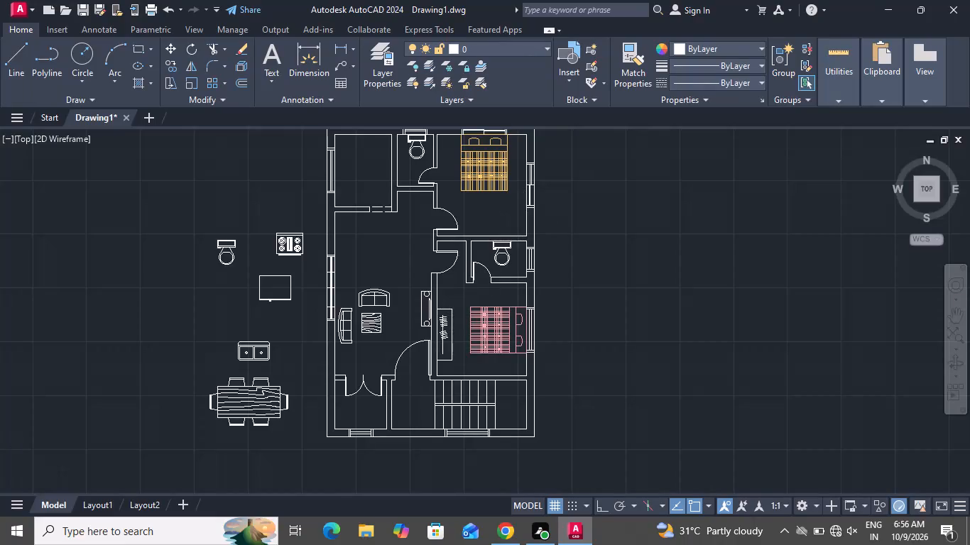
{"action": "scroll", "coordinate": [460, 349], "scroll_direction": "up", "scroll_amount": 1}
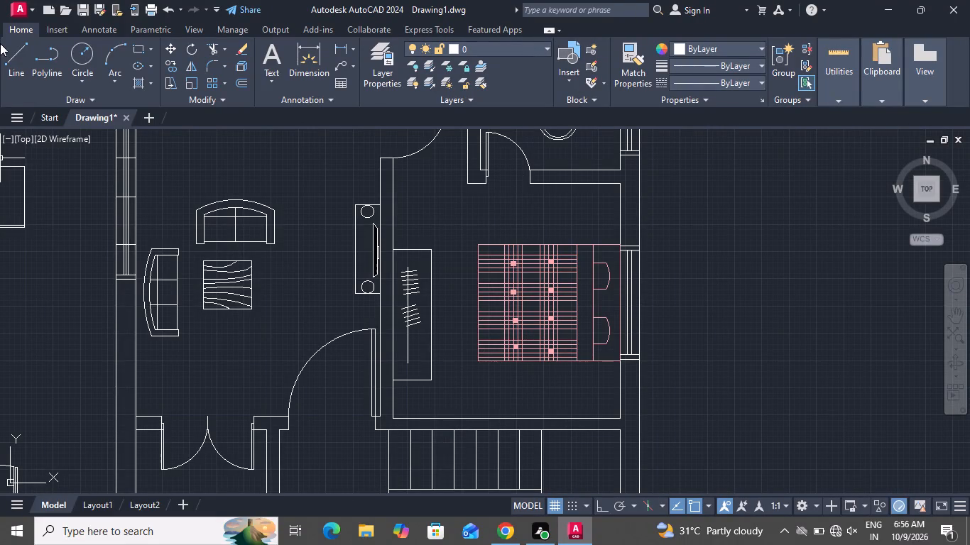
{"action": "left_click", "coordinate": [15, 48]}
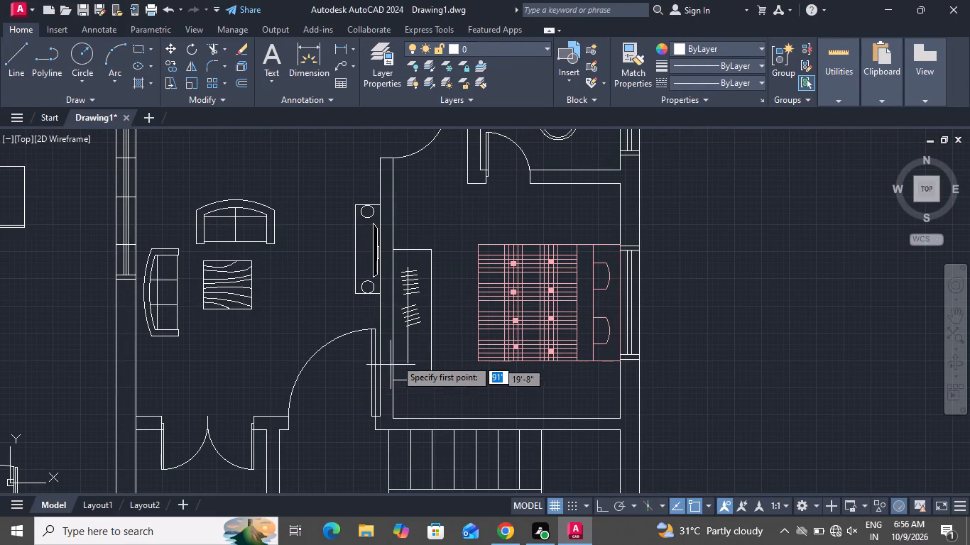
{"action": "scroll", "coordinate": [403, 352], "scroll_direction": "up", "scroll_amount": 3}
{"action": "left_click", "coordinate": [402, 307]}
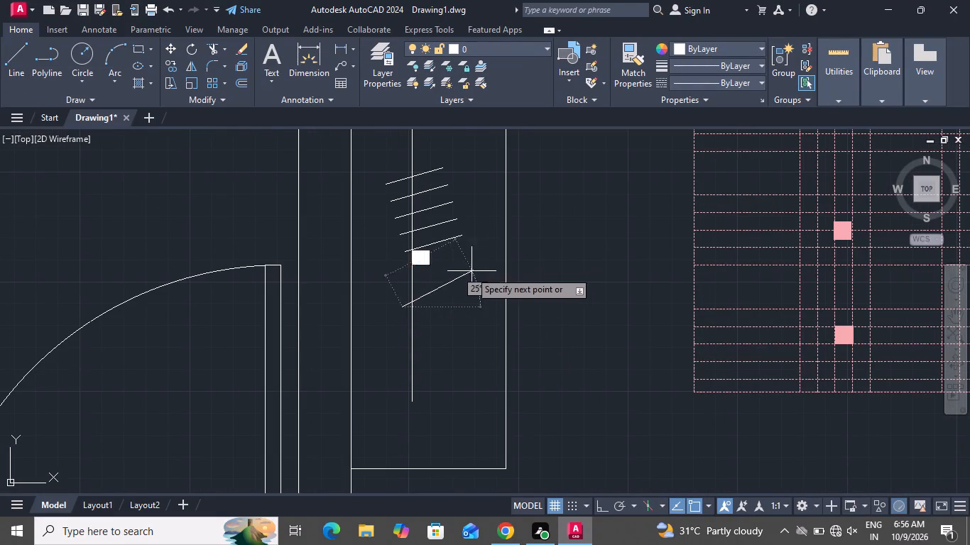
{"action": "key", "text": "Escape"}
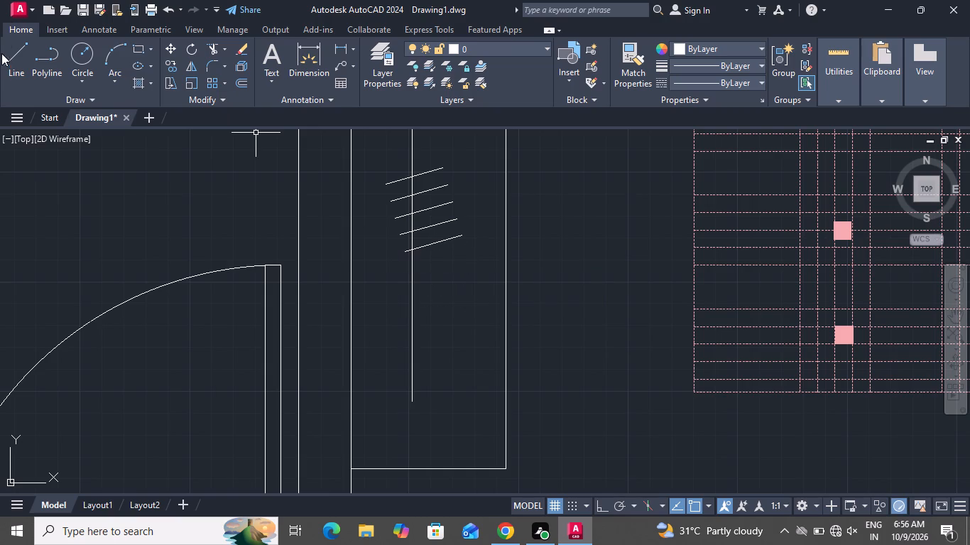
Draw a single, more steeply slanted line across the bedroom unit's north-south line, south of the second slanted group.
{"action": "left_click", "coordinate": [5, 55]}
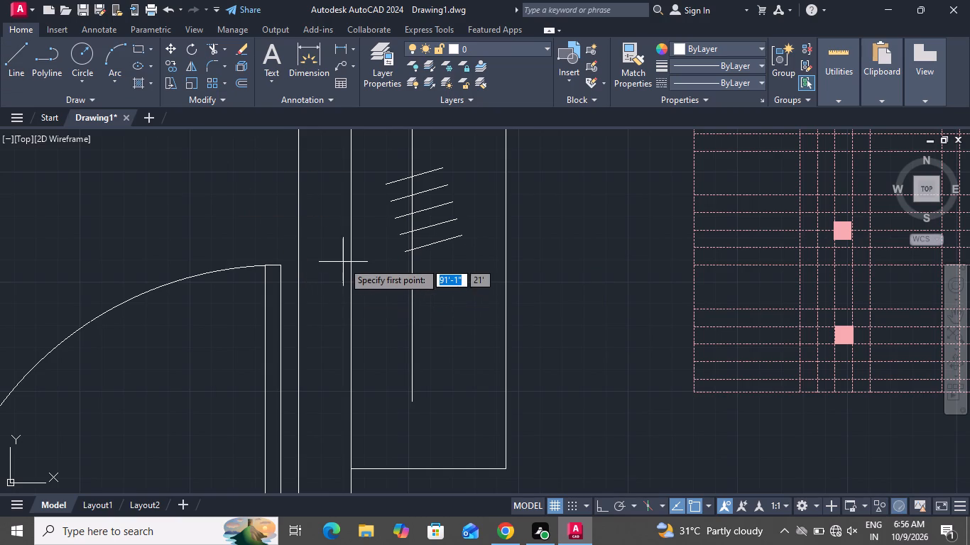
{"action": "left_click_drag", "start_coordinate": [386, 311], "coordinate": [386, 302]}
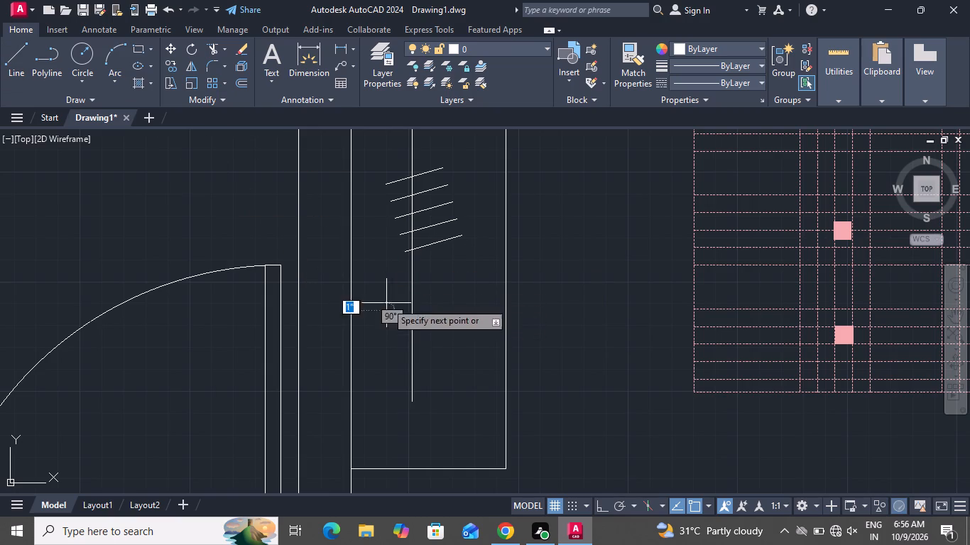
{"action": "left_click", "coordinate": [444, 277]}
{"action": "right_click", "coordinate": [442, 310]}
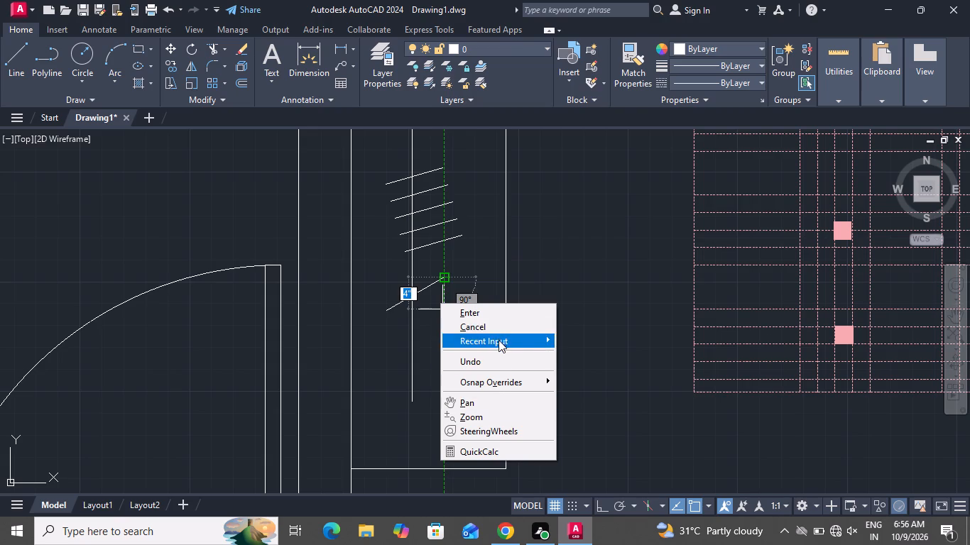
{"action": "left_click", "coordinate": [495, 321]}
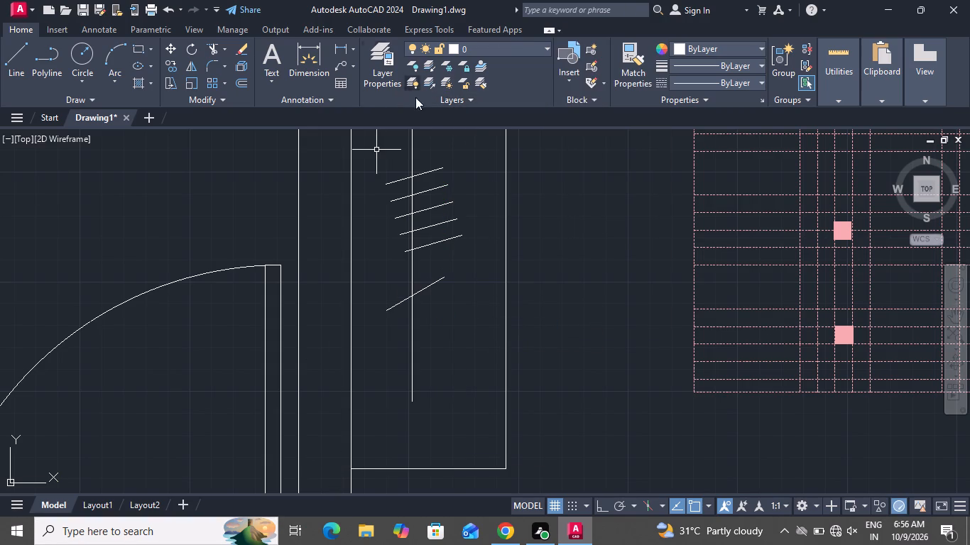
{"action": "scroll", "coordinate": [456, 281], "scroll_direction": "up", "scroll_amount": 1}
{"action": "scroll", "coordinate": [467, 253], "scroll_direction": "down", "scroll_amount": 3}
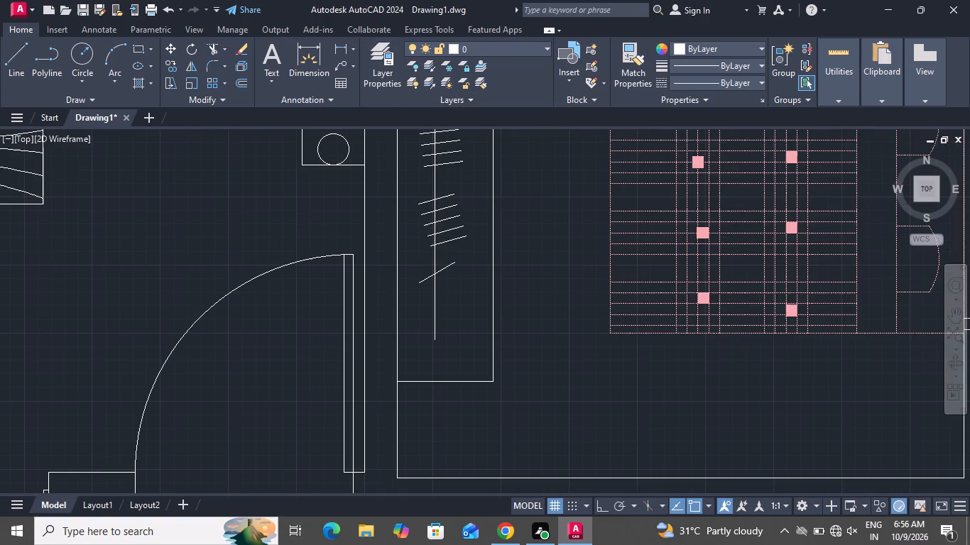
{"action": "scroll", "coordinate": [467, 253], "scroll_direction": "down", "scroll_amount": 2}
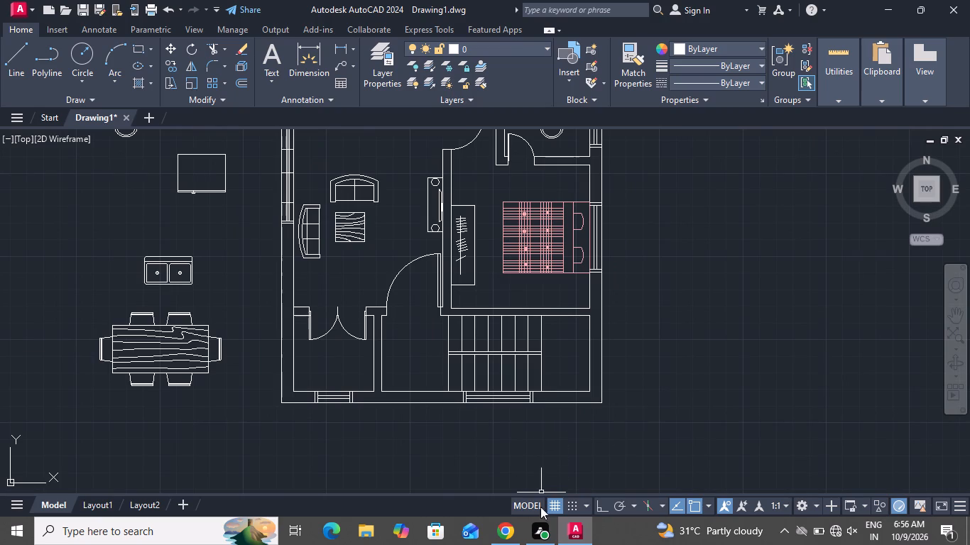
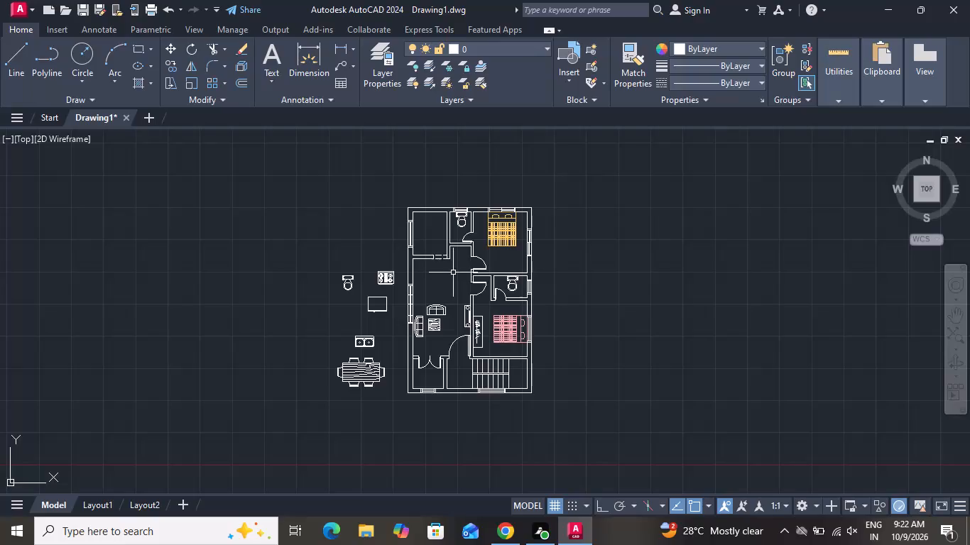
Draw the kitchen counter edge from the northwest room's east wall about 3'-6" west, and straight south to its south wall.
{"action": "scroll", "coordinate": [461, 277], "scroll_direction": "up", "scroll_amount": 2}
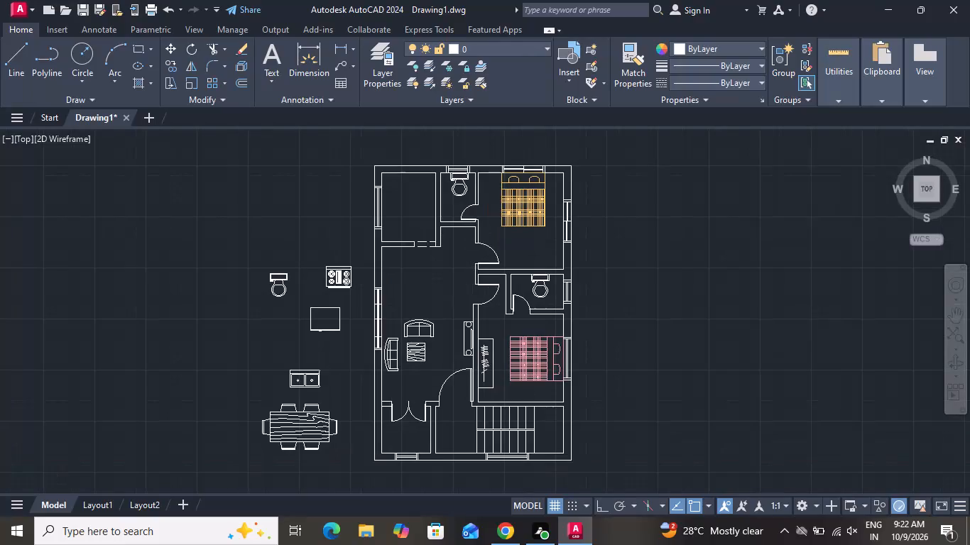
{"action": "scroll", "coordinate": [461, 276], "scroll_direction": "up", "scroll_amount": 1}
{"action": "scroll", "coordinate": [461, 276], "scroll_direction": "down", "scroll_amount": 2}
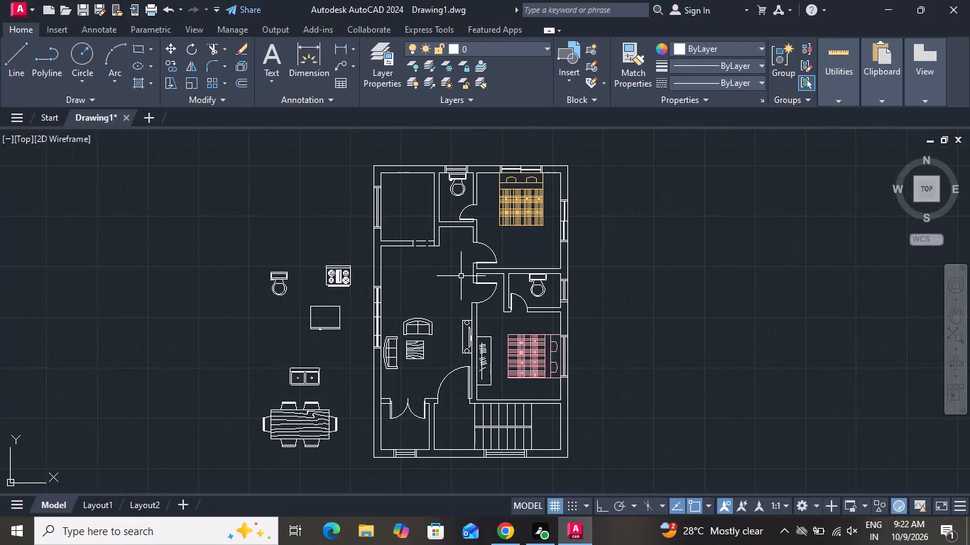
{"action": "left_click", "coordinate": [13, 48]}
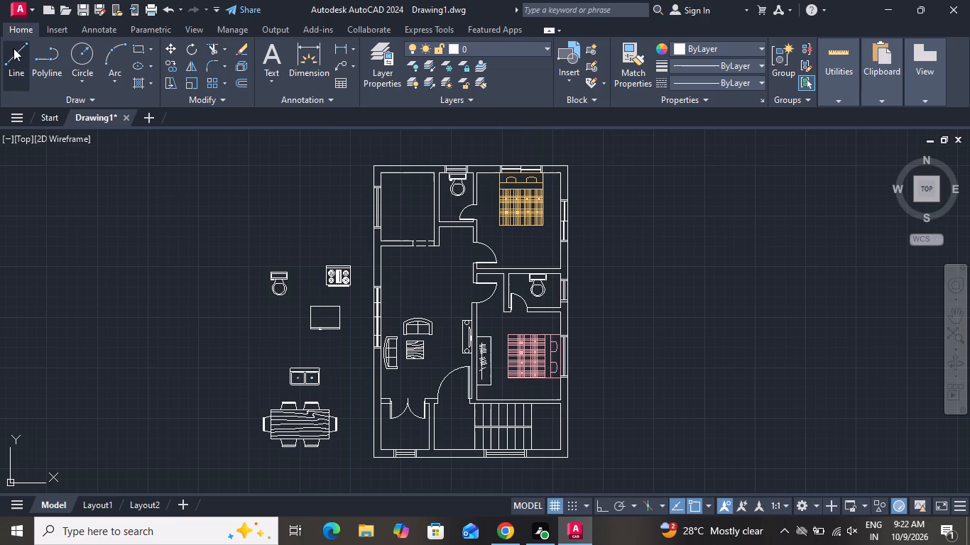
{"action": "scroll", "coordinate": [369, 180], "scroll_direction": "up", "scroll_amount": 2}
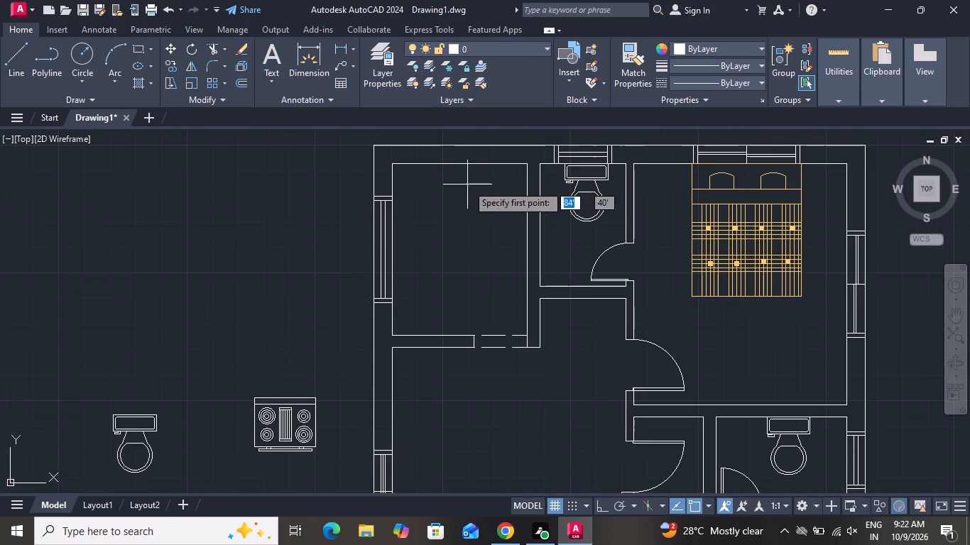
{"action": "left_click", "coordinate": [527, 204]}
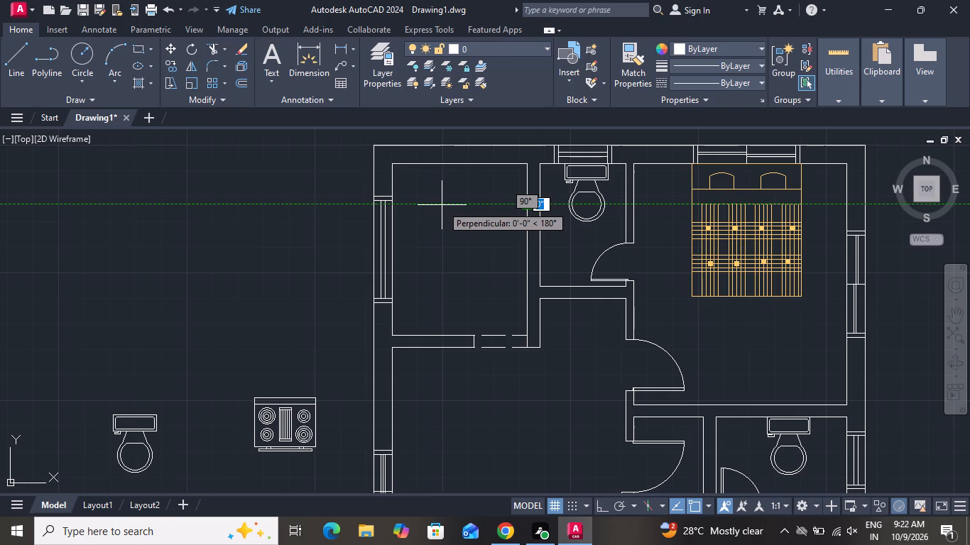
{"action": "left_click", "coordinate": [443, 206]}
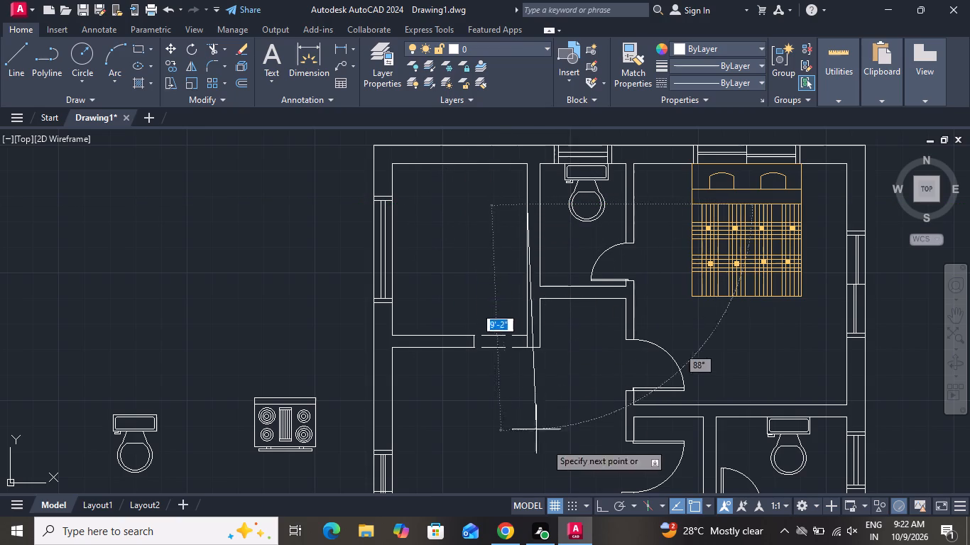
{"action": "left_click", "coordinate": [608, 505]}
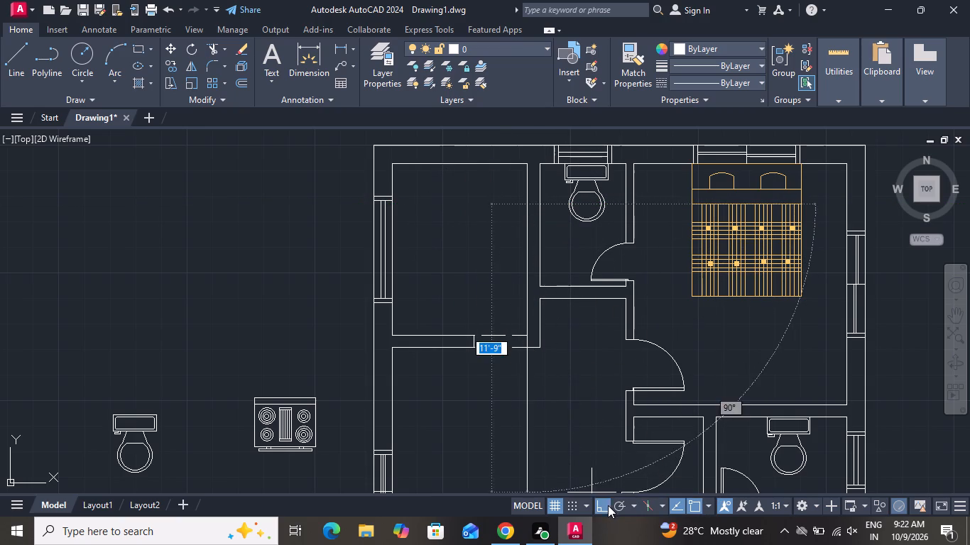
{"action": "left_click", "coordinate": [442, 206]}
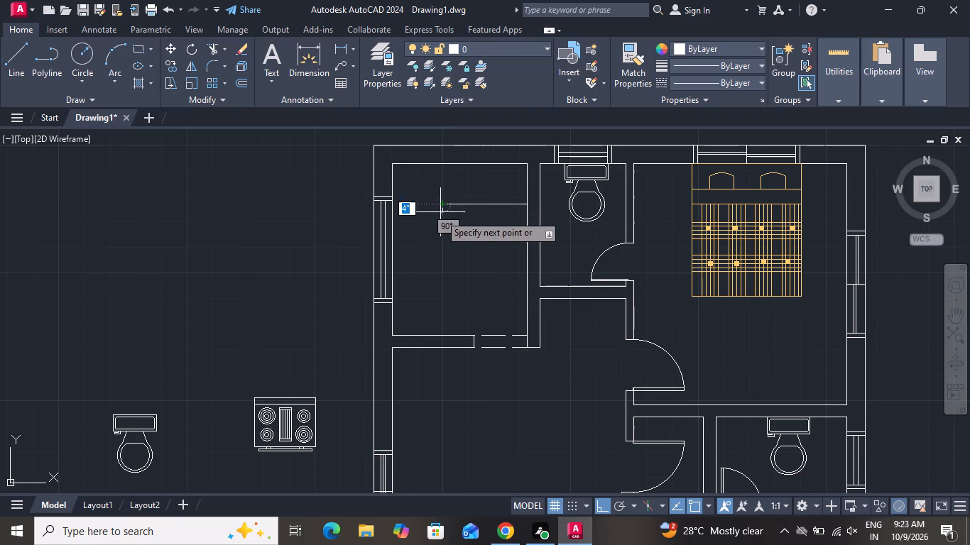
{"action": "left_click", "coordinate": [440, 336]}
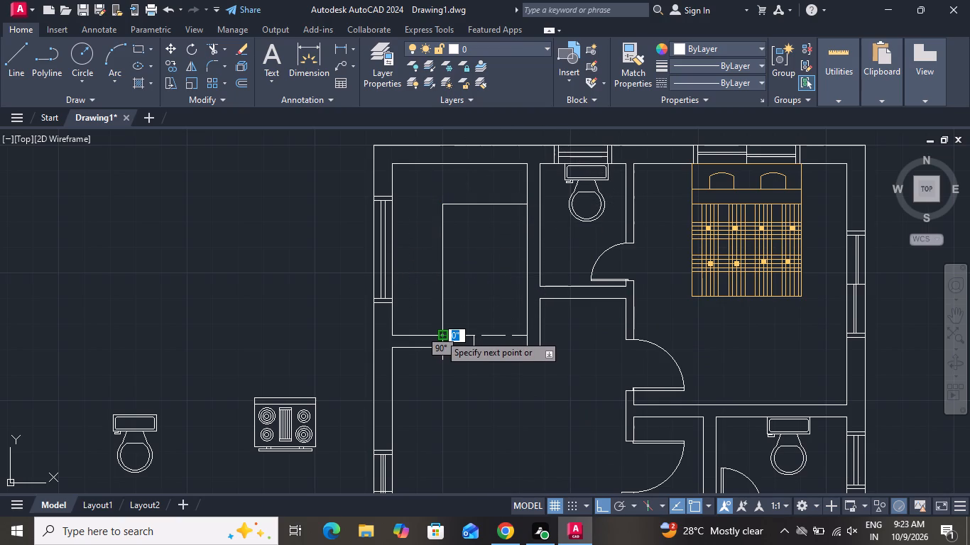
{"action": "right_click", "coordinate": [442, 333]}
{"action": "left_click", "coordinate": [462, 352]}
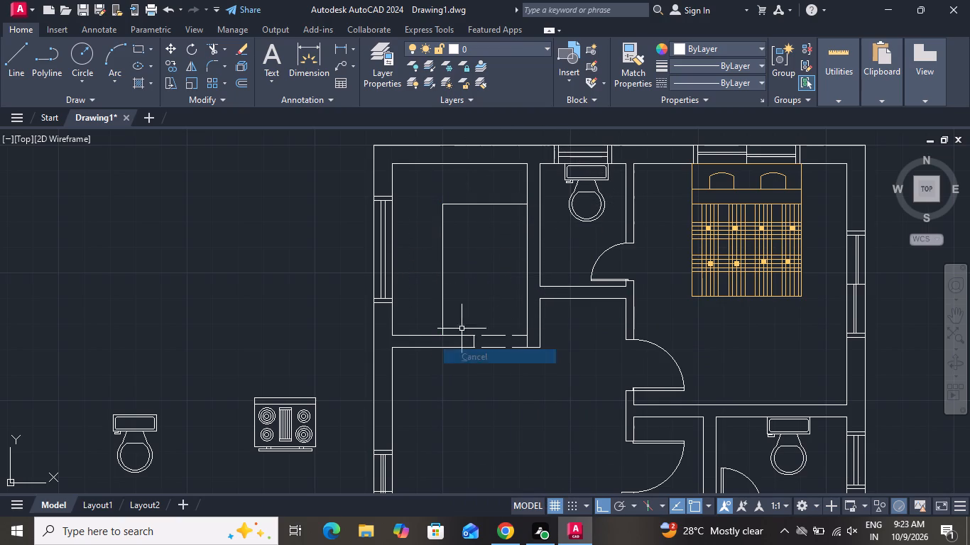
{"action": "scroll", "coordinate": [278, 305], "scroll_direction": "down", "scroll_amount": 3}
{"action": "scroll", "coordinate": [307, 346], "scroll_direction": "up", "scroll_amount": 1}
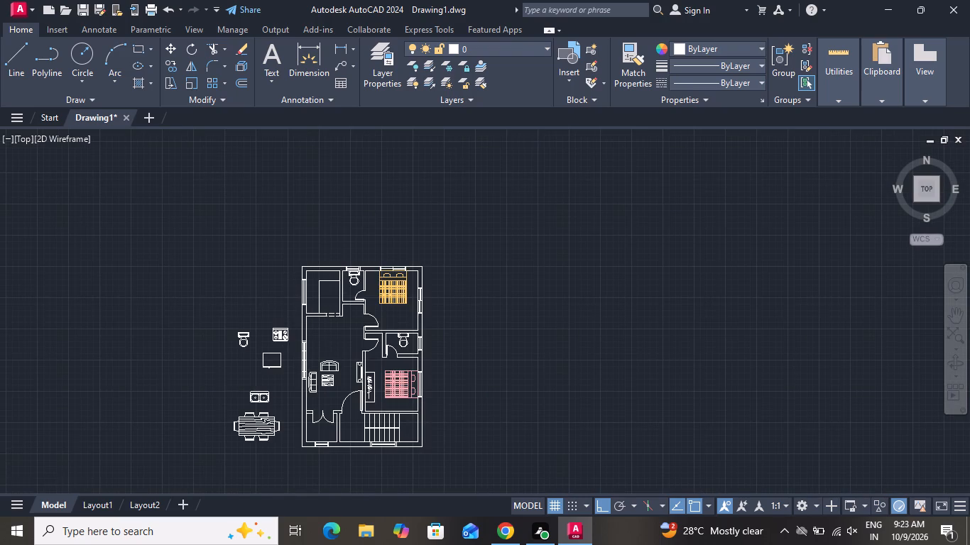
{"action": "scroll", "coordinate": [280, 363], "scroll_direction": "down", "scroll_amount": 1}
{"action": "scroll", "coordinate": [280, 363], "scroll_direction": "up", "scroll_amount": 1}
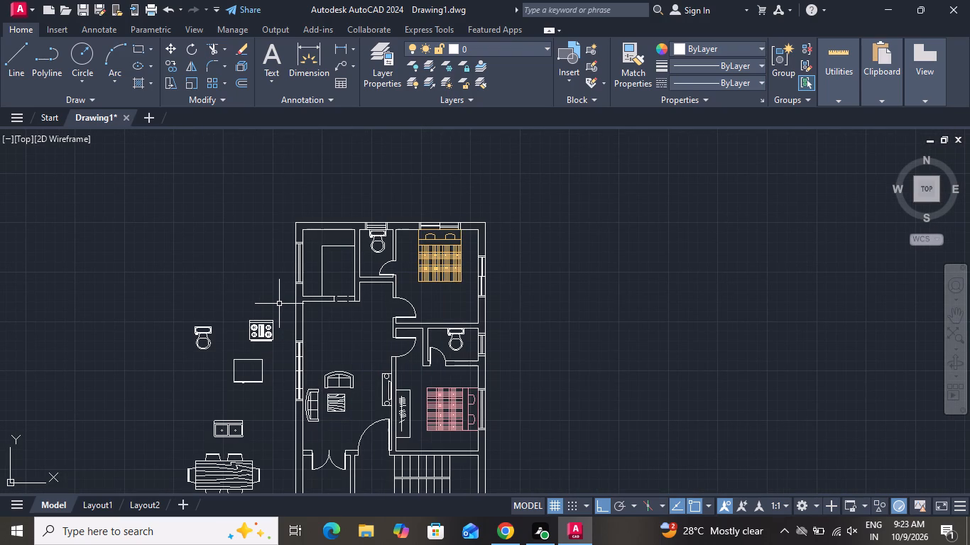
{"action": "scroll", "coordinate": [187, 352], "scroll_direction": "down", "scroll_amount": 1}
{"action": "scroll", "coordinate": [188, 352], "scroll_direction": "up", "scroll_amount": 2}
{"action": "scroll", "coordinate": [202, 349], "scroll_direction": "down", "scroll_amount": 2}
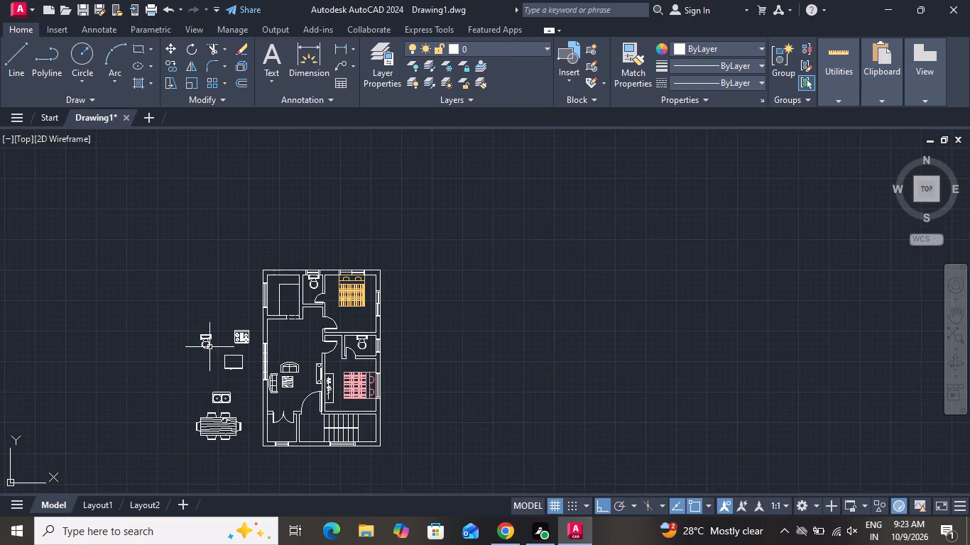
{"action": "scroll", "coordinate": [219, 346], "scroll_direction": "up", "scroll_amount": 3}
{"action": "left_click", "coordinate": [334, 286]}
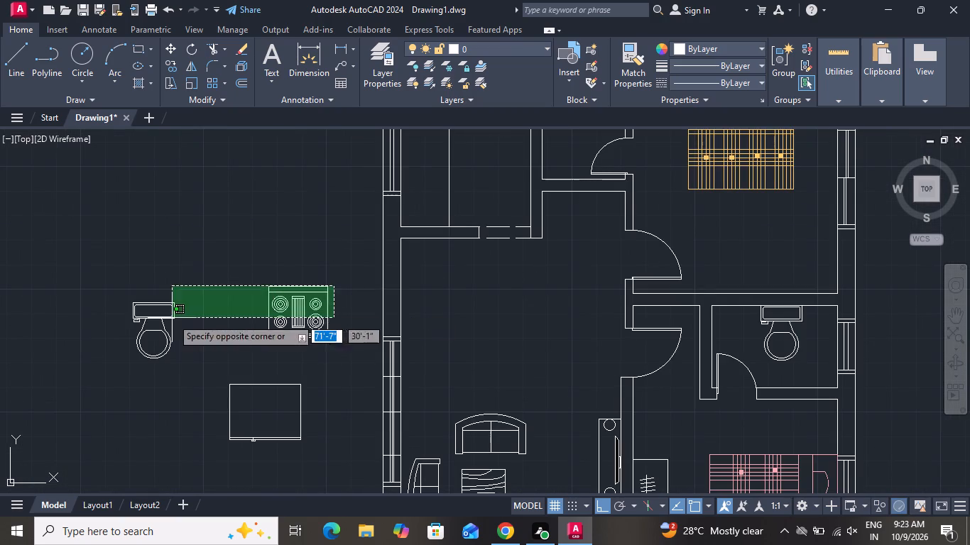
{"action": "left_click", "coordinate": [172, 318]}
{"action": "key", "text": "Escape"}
Rotate the loose four-burner stove 90° counterclockwise about its northeast corner.
{"action": "left_click_drag", "start_coordinate": [330, 280], "coordinate": [322, 285]}
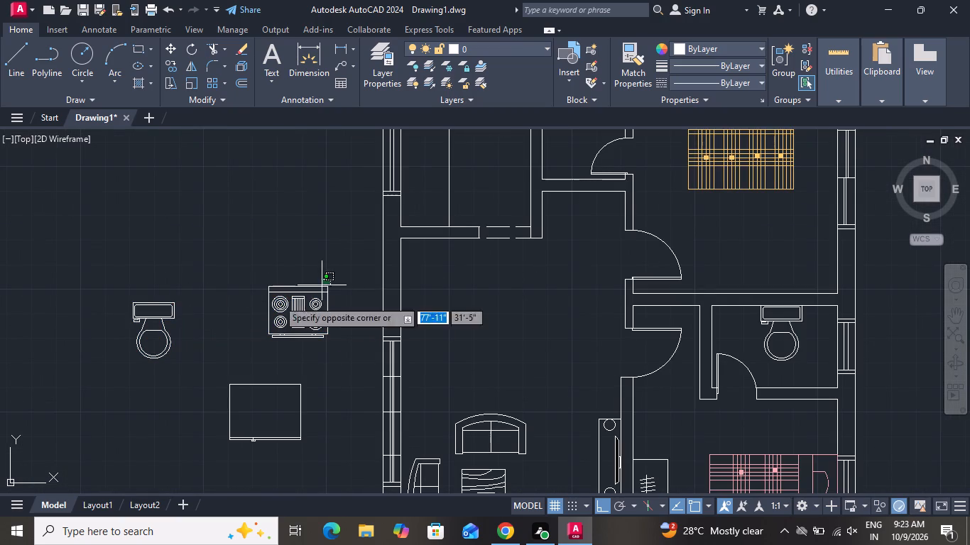
{"action": "left_click", "coordinate": [207, 321]}
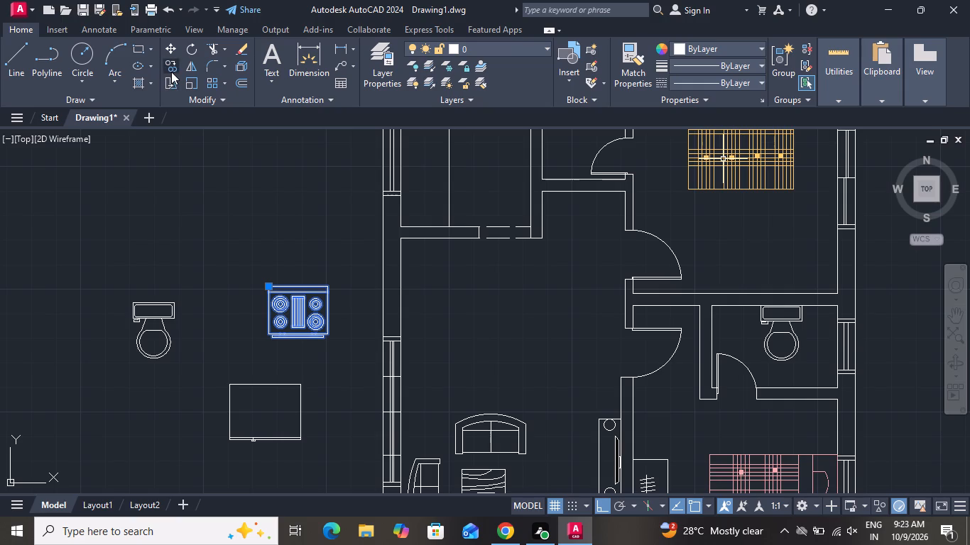
{"action": "left_click", "coordinate": [189, 52]}
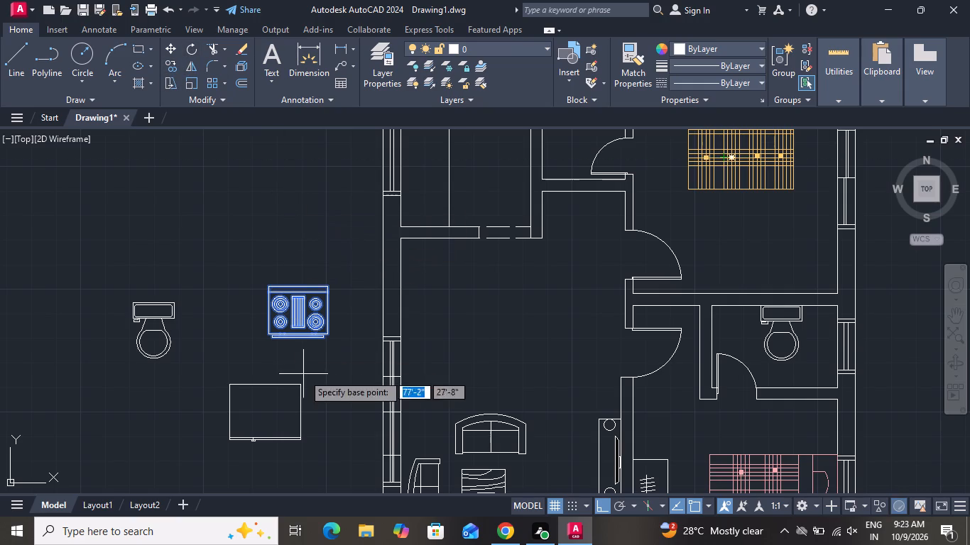
{"action": "left_click", "coordinate": [327, 287]}
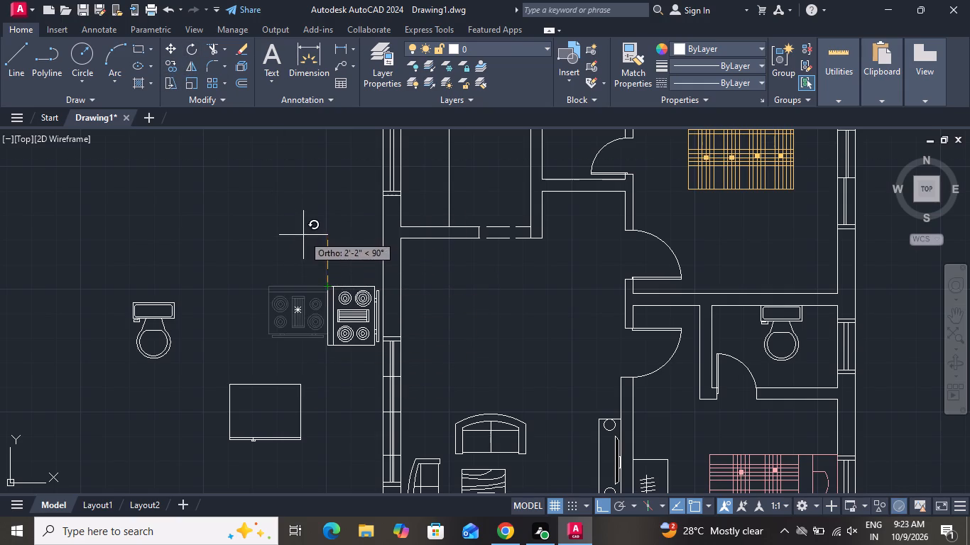
{"action": "left_click", "coordinate": [303, 235]}
Move the rotated stove, with orthogonal mode off, into the northwest kitchen against the west wall beside the window.
{"action": "left_click_drag", "start_coordinate": [359, 280], "coordinate": [358, 291]}
{"action": "left_click", "coordinate": [295, 348]}
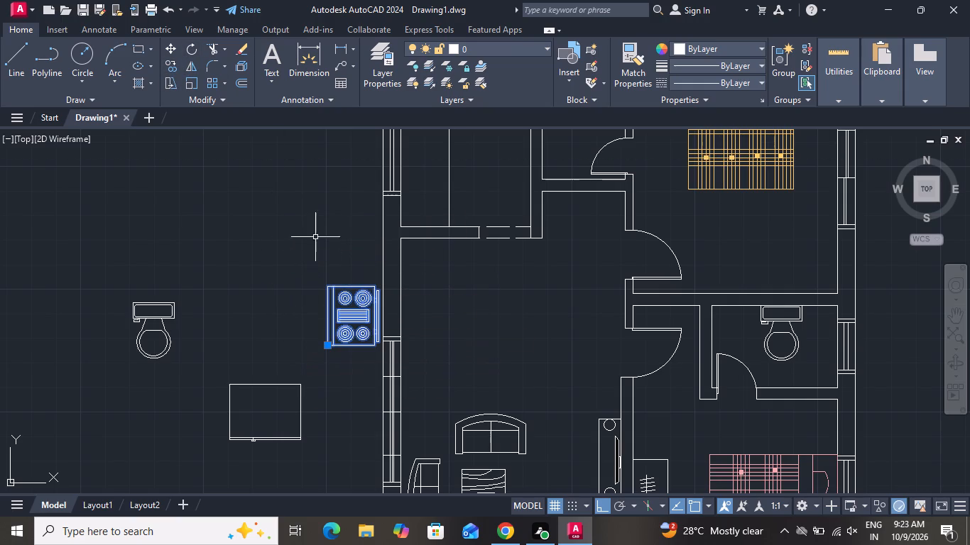
{"action": "left_click", "coordinate": [174, 50]}
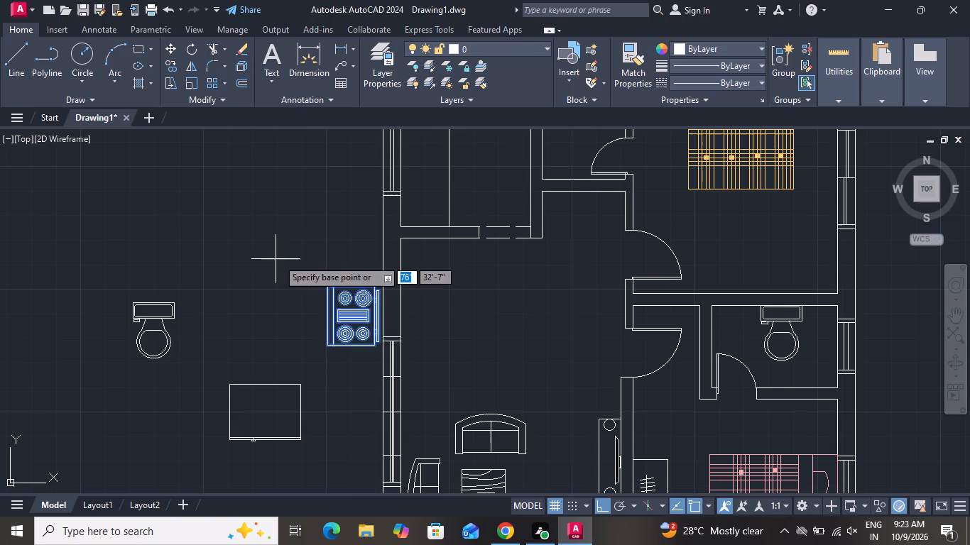
{"action": "left_click", "coordinate": [349, 314]}
{"action": "scroll", "coordinate": [464, 233], "scroll_direction": "down", "scroll_amount": 2}
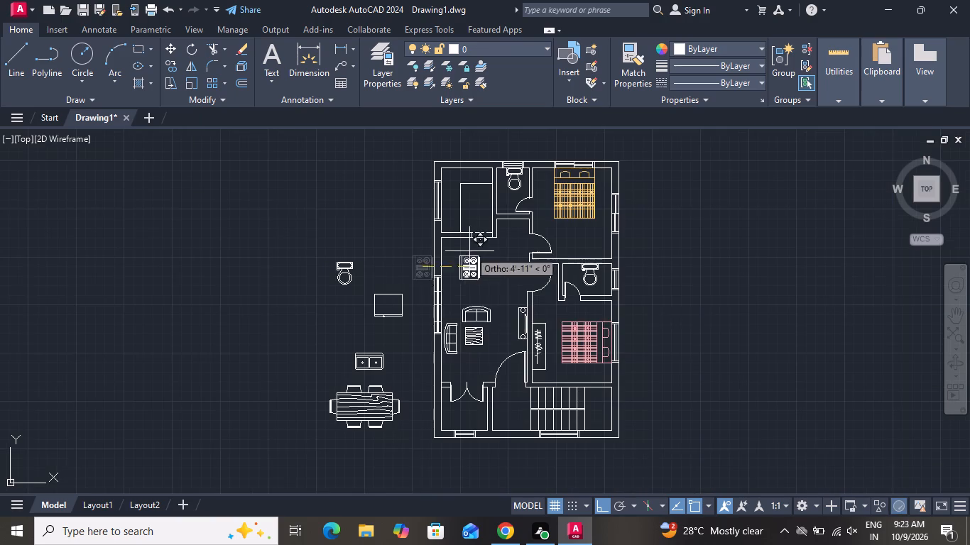
{"action": "left_click", "coordinate": [600, 505]}
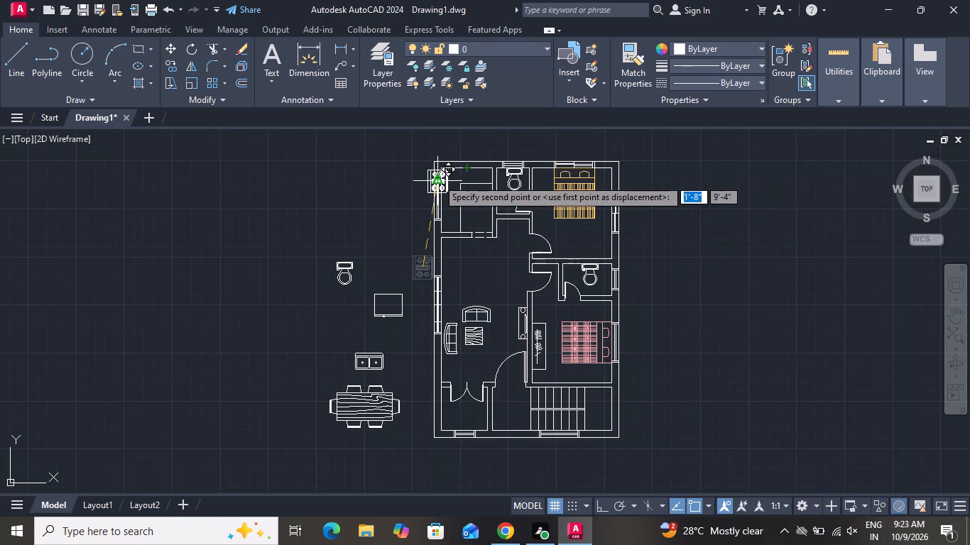
{"action": "scroll", "coordinate": [437, 179], "scroll_direction": "up", "scroll_amount": 2}
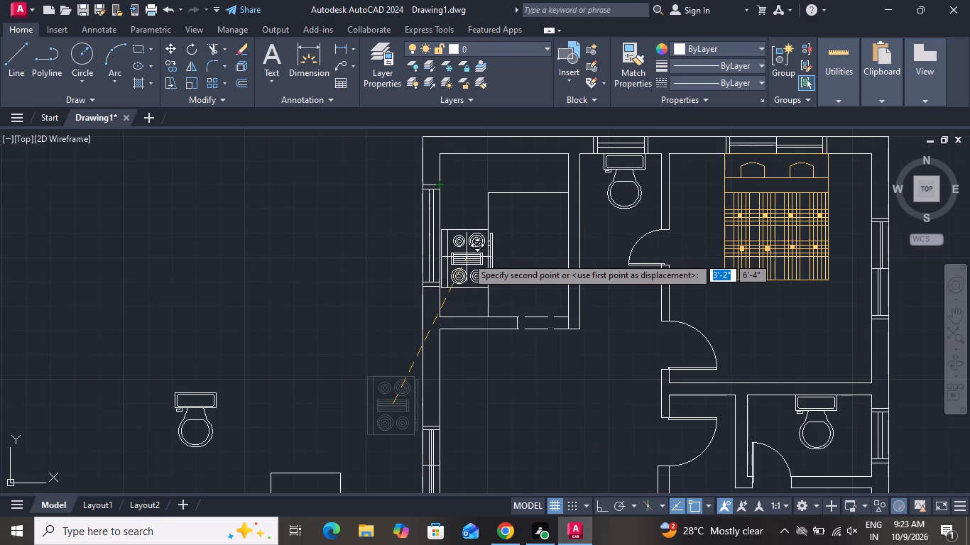
{"action": "left_click", "coordinate": [467, 257]}
Scale the kitchen stove down about its center so it fits within the counter strip along the west wall.
{"action": "left_click", "coordinate": [467, 257]}
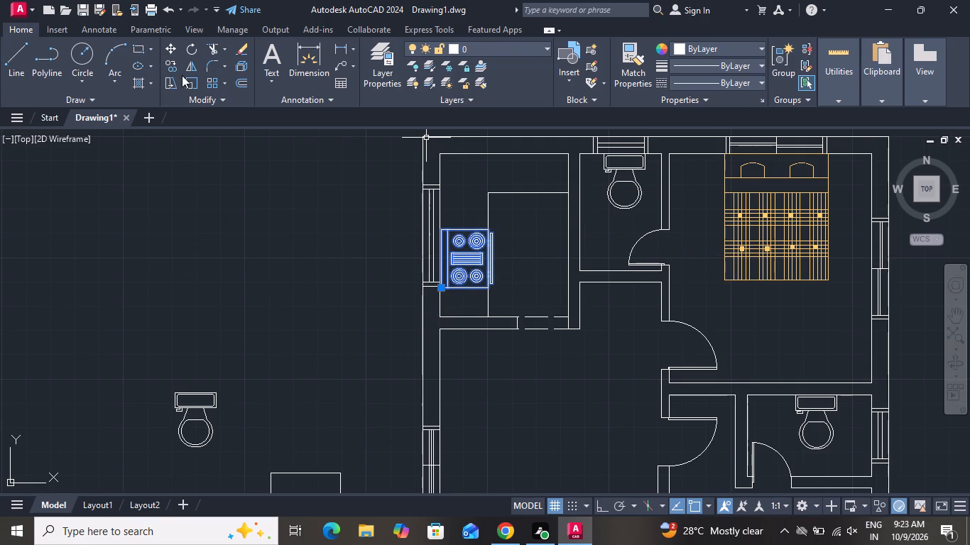
{"action": "left_click", "coordinate": [185, 85]}
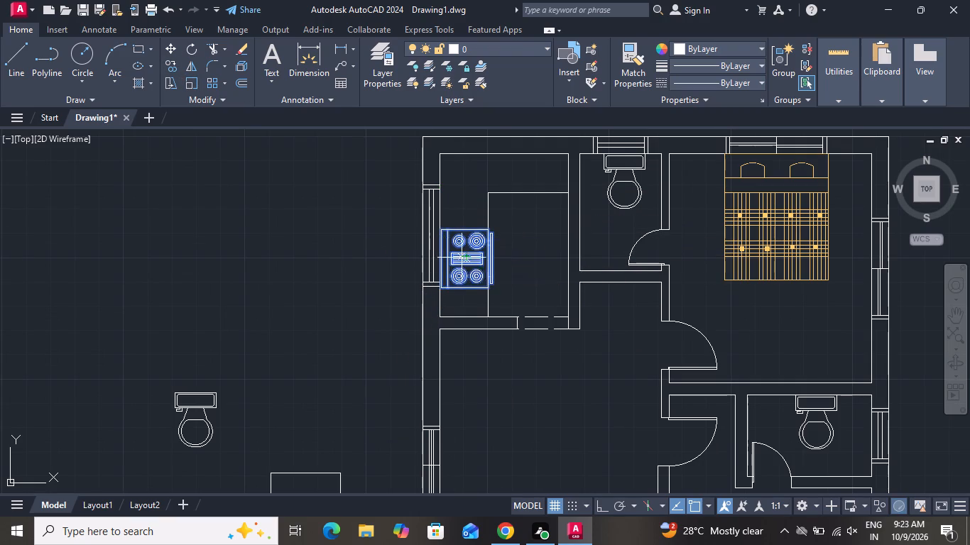
{"action": "left_click", "coordinate": [462, 258]}
{"action": "left_click", "coordinate": [466, 275]}
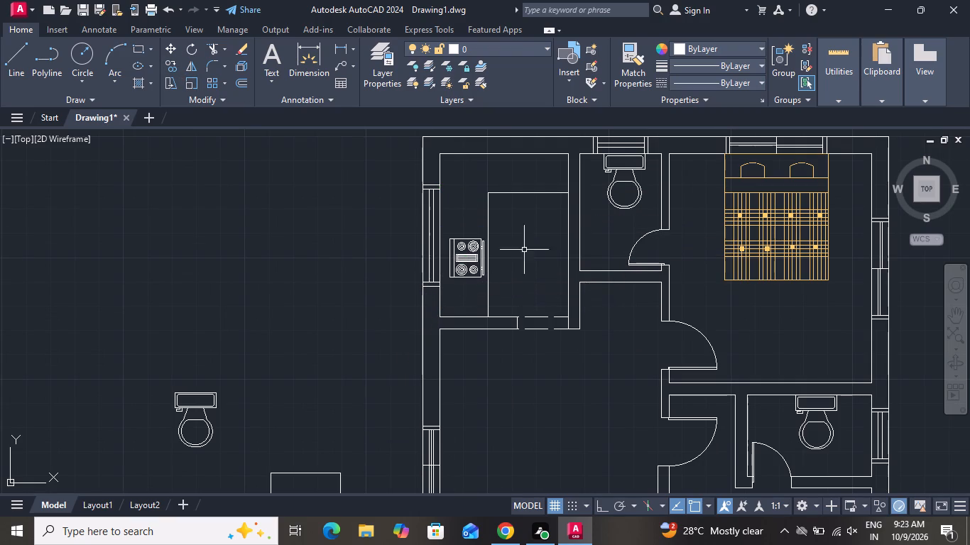
Rotate the loose double-bowl sink north of the dining table 90° counterclockwise about its northeast corner, using orthogonal mode.
{"action": "scroll", "coordinate": [483, 177], "scroll_direction": "down", "scroll_amount": 2}
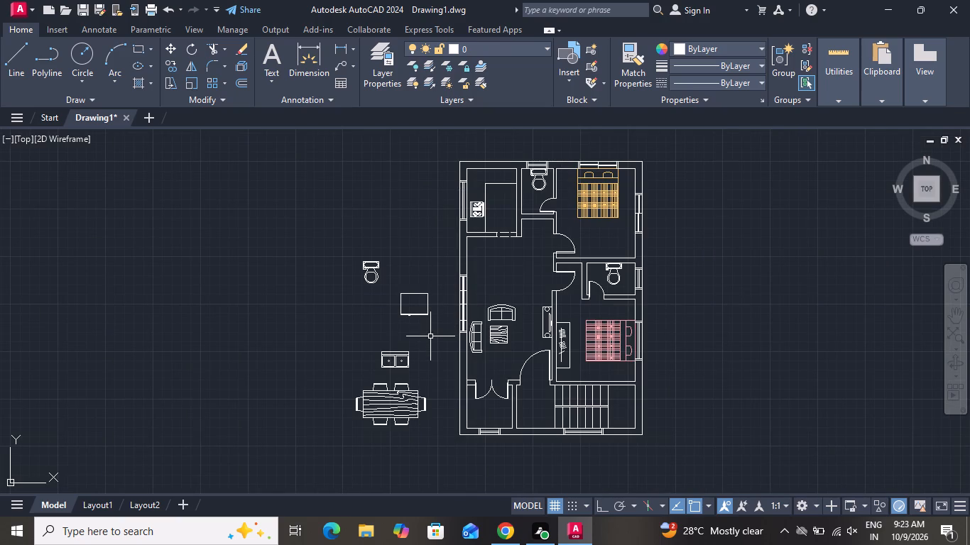
{"action": "scroll", "coordinate": [430, 338], "scroll_direction": "up", "scroll_amount": 1}
{"action": "left_click", "coordinate": [410, 365]}
{"action": "left_click", "coordinate": [334, 384]}
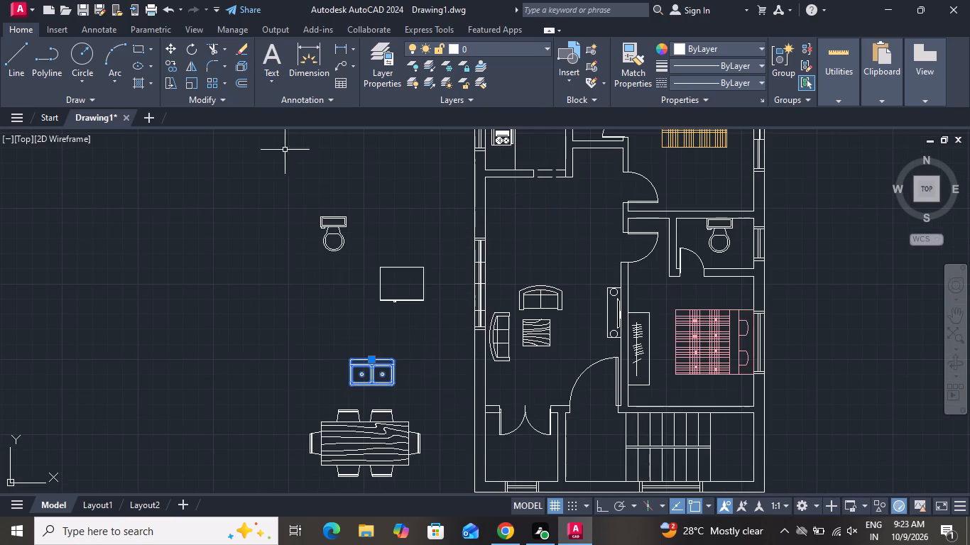
{"action": "left_click", "coordinate": [188, 51]}
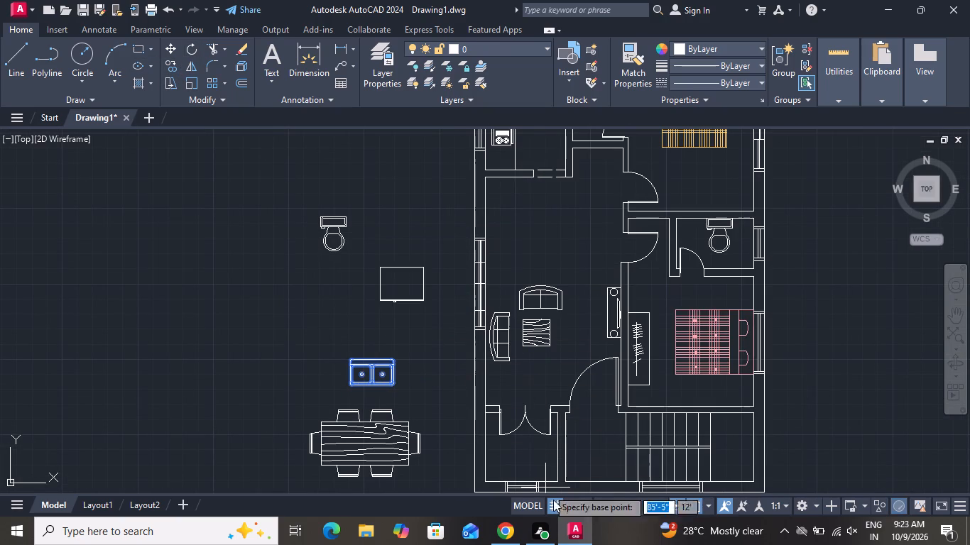
{"action": "left_click", "coordinate": [596, 502]}
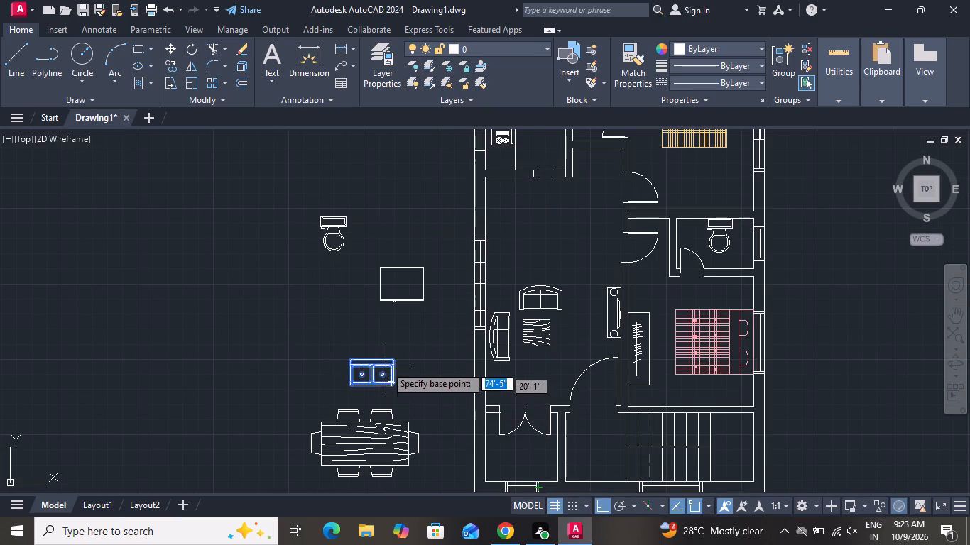
{"action": "left_click", "coordinate": [398, 358]}
{"action": "left_click", "coordinate": [361, 287]}
Move the rotated double-bowl sink, with orthogonal mode off, to open space about 18'-9" west and 4'-11" north.
{"action": "left_click", "coordinate": [425, 365]}
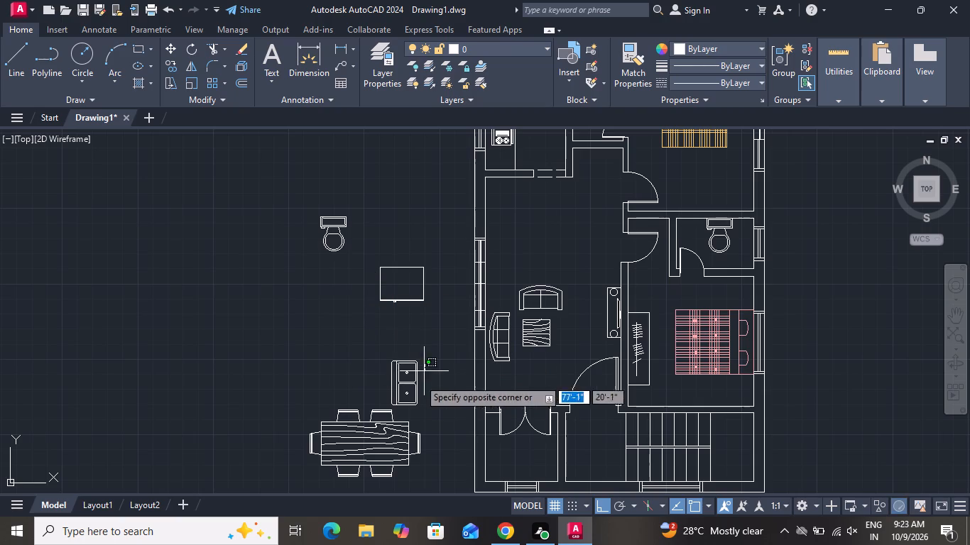
{"action": "left_click", "coordinate": [412, 385]}
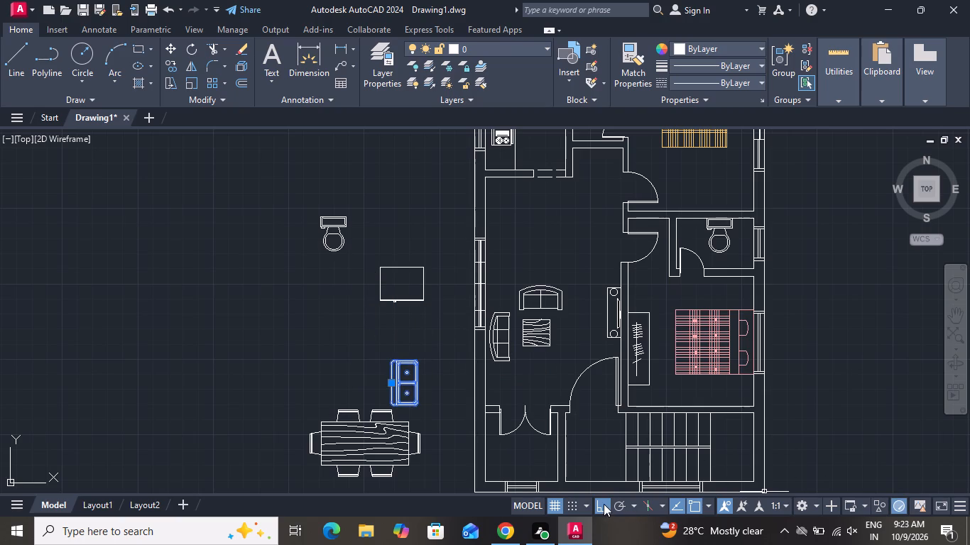
{"action": "left_click", "coordinate": [604, 504]}
{"action": "left_click", "coordinate": [164, 38]}
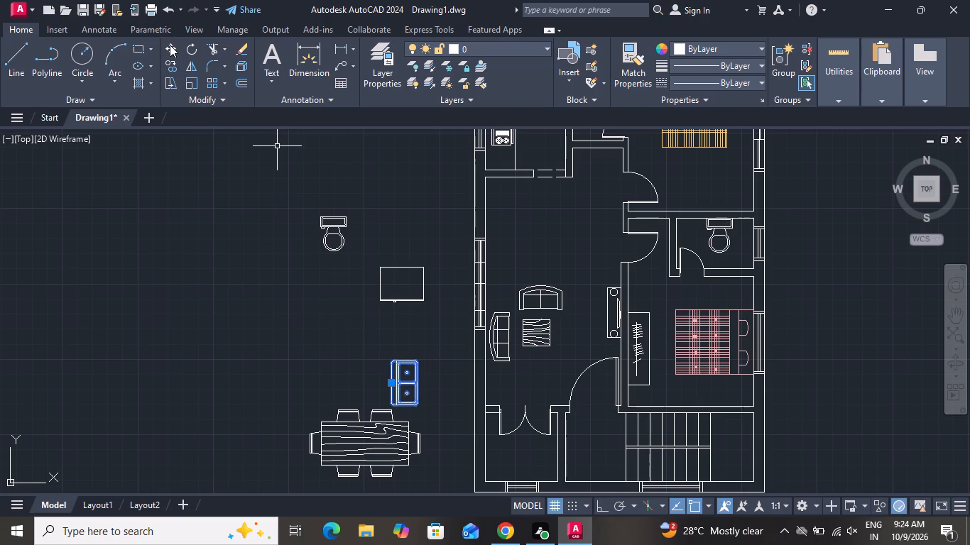
{"action": "left_click", "coordinate": [170, 45]}
{"action": "left_click", "coordinate": [408, 392]}
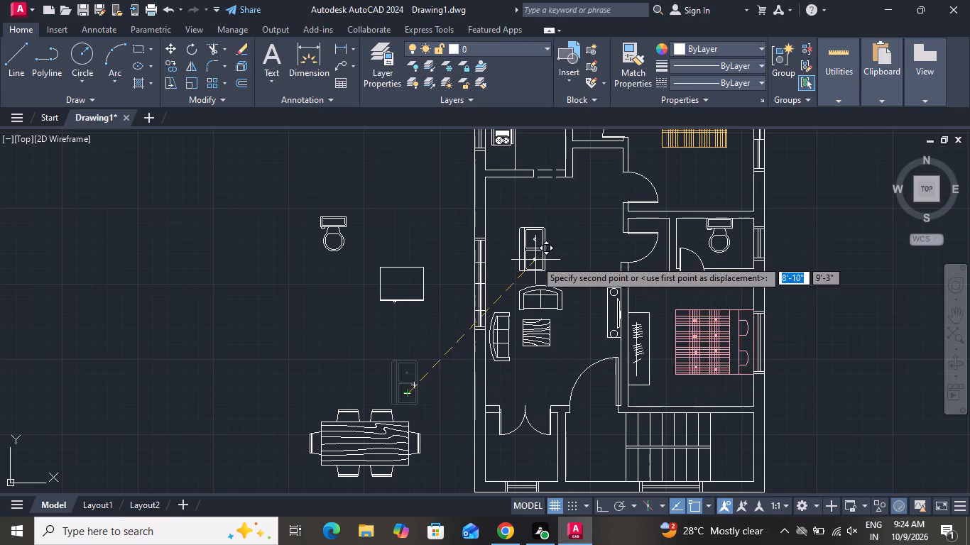
{"action": "scroll", "coordinate": [540, 270], "scroll_direction": "down", "scroll_amount": 2}
{"action": "scroll", "coordinate": [540, 270], "scroll_direction": "up", "scroll_amount": 2}
{"action": "scroll", "coordinate": [540, 270], "scroll_direction": "down", "scroll_amount": 1}
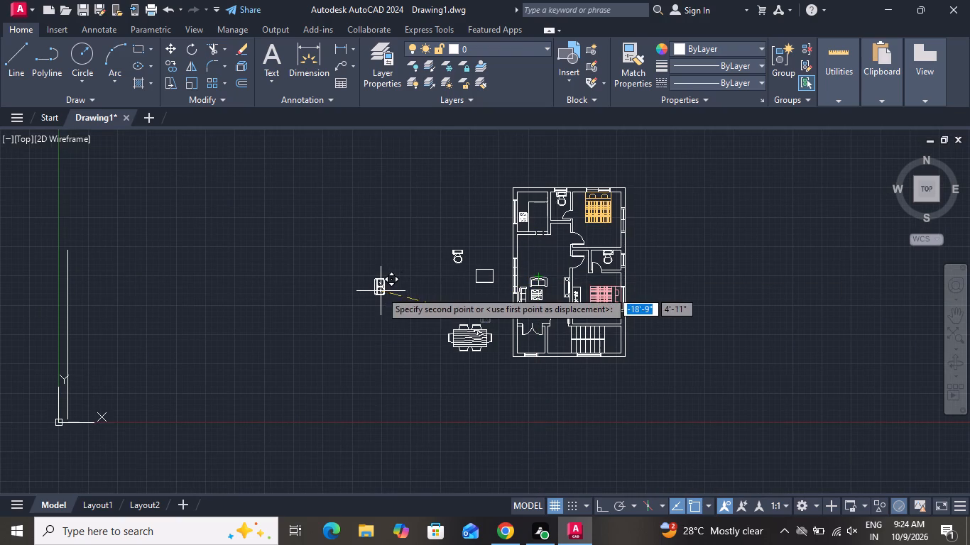
{"action": "left_click", "coordinate": [381, 291]}
Rotate the loose sink 90° clockwise about its northwest corner, using orthogonal mode, so its back edge faces north.
{"action": "scroll", "coordinate": [381, 291], "scroll_direction": "down", "scroll_amount": 1}
{"action": "scroll", "coordinate": [381, 291], "scroll_direction": "up", "scroll_amount": 2}
{"action": "left_click_drag", "start_coordinate": [395, 252], "coordinate": [376, 287]}
{"action": "left_click", "coordinate": [239, 376]}
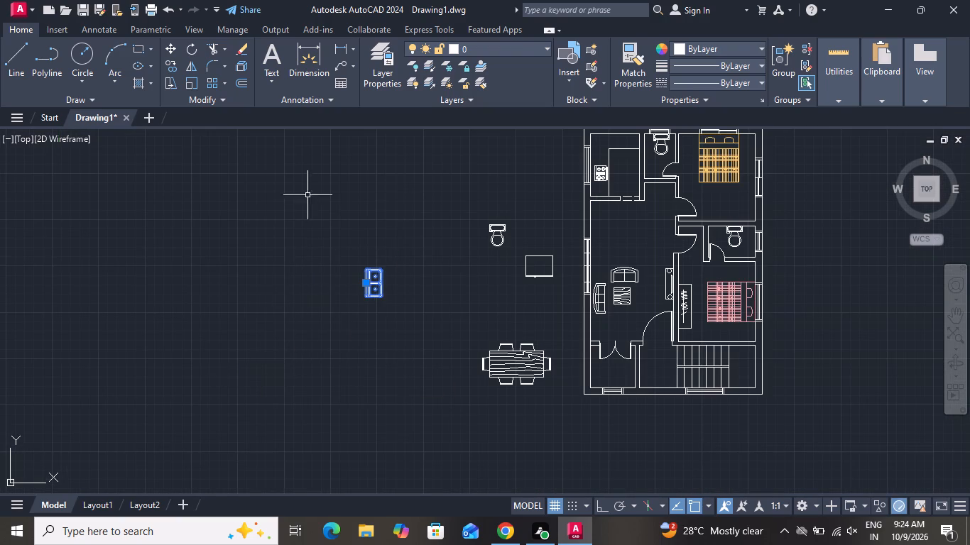
{"action": "left_click", "coordinate": [195, 50]}
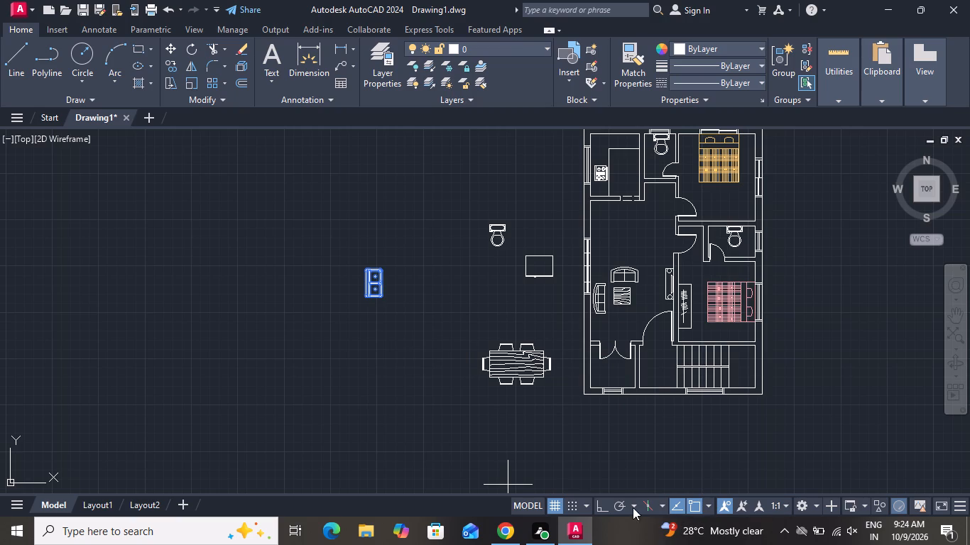
{"action": "left_click", "coordinate": [611, 510]}
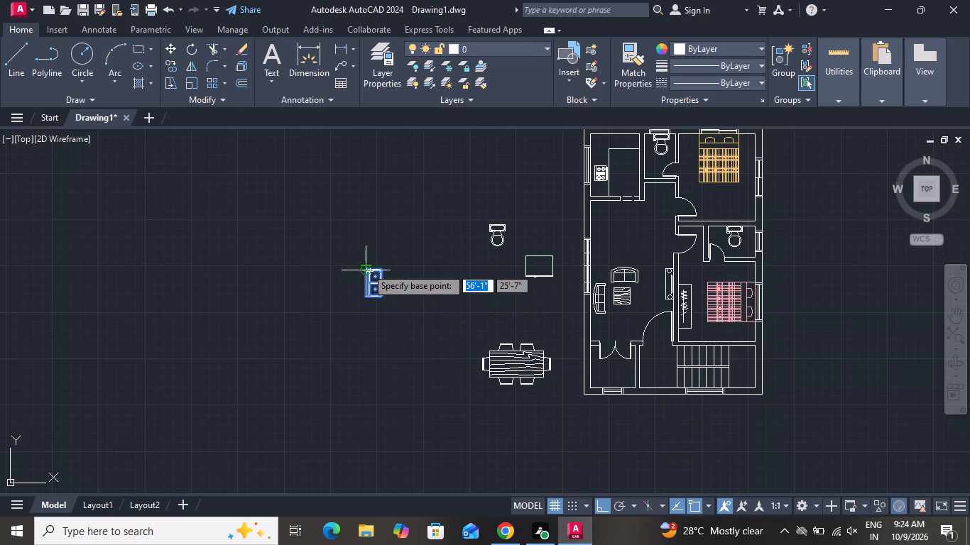
{"action": "left_click", "coordinate": [366, 268]}
{"action": "left_click", "coordinate": [376, 368]}
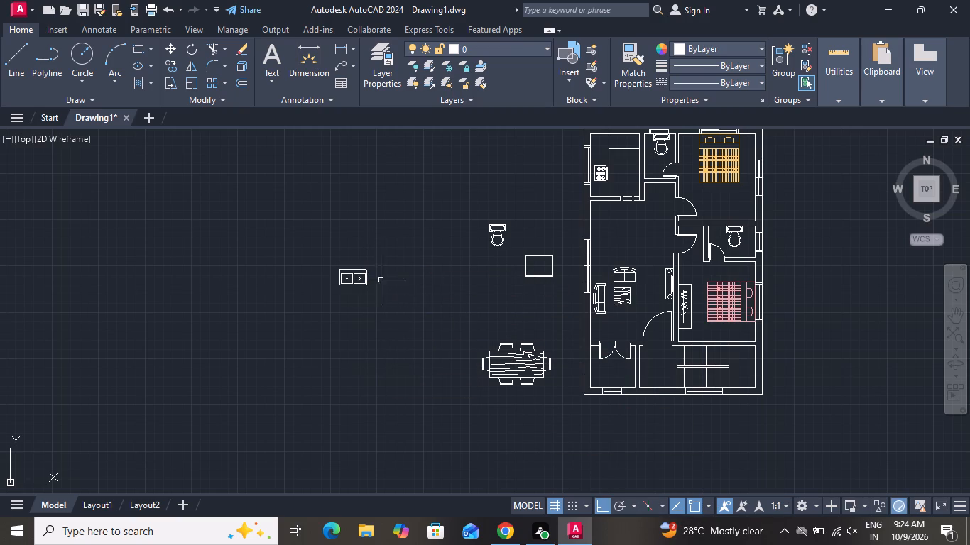
Move the sink by its northeast corner, with orthogonal mode off, onto the kitchen counter against the north wall.
{"action": "left_click", "coordinate": [382, 263]}
{"action": "left_click", "coordinate": [314, 297]}
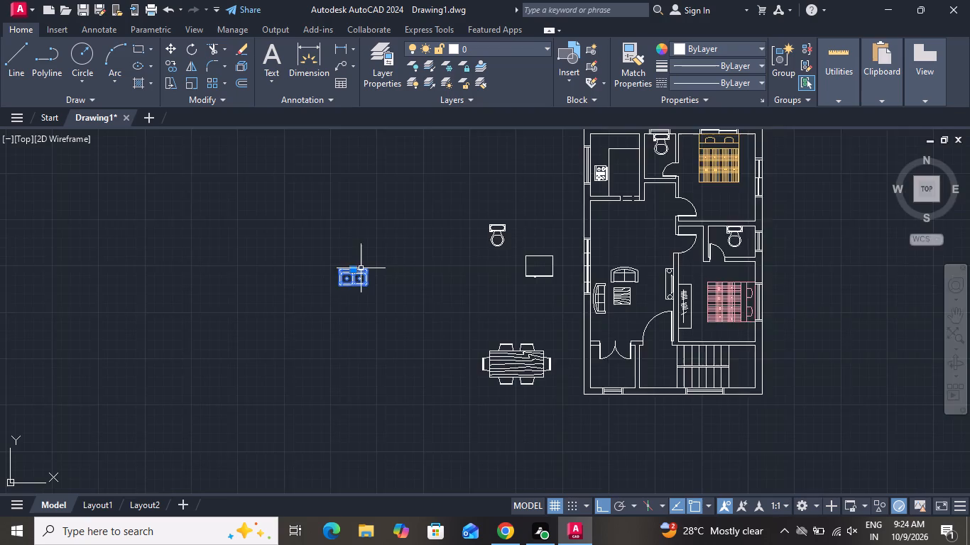
{"action": "scroll", "coordinate": [364, 268], "scroll_direction": "up", "scroll_amount": 3}
{"action": "scroll", "coordinate": [372, 272], "scroll_direction": "down", "scroll_amount": 1}
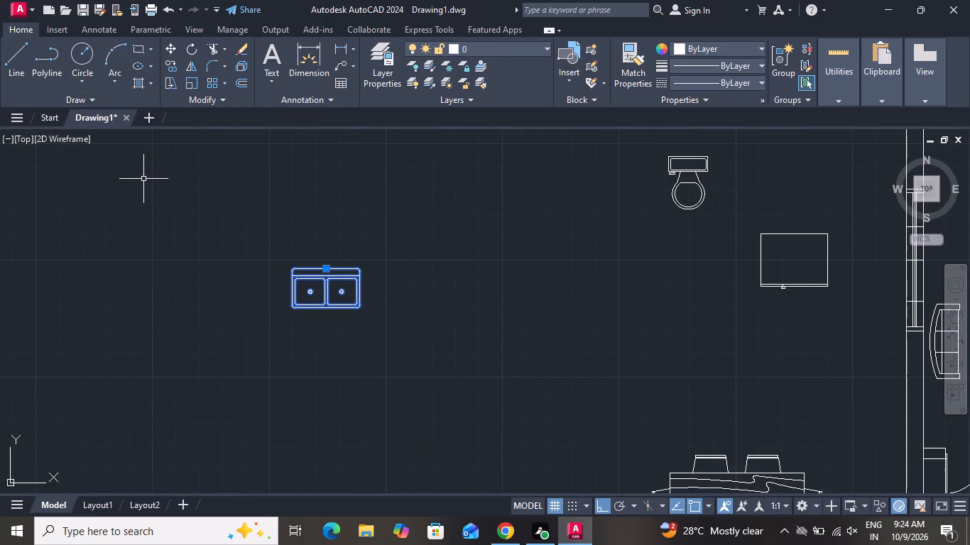
{"action": "left_click", "coordinate": [173, 47]}
{"action": "left_click", "coordinate": [356, 268]}
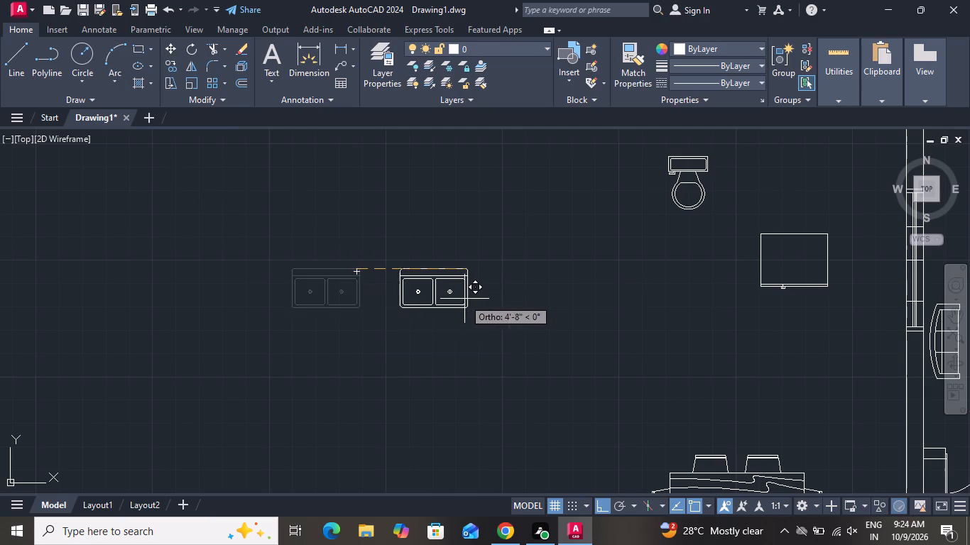
{"action": "scroll", "coordinate": [472, 316], "scroll_direction": "up", "scroll_amount": 1}
{"action": "scroll", "coordinate": [472, 316], "scroll_direction": "down", "scroll_amount": 3}
{"action": "scroll", "coordinate": [472, 316], "scroll_direction": "up", "scroll_amount": 1}
{"action": "scroll", "coordinate": [472, 316], "scroll_direction": "down", "scroll_amount": 1}
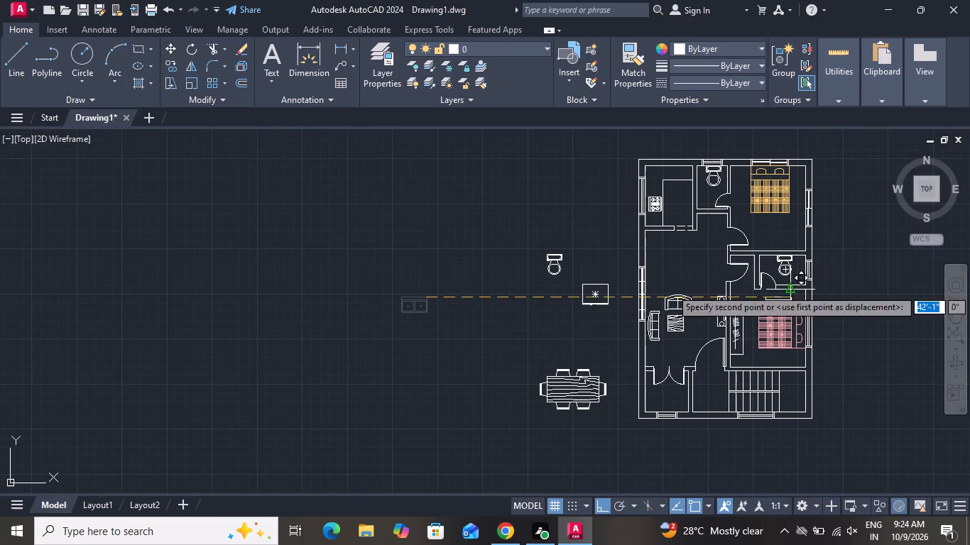
{"action": "left_click", "coordinate": [599, 500]}
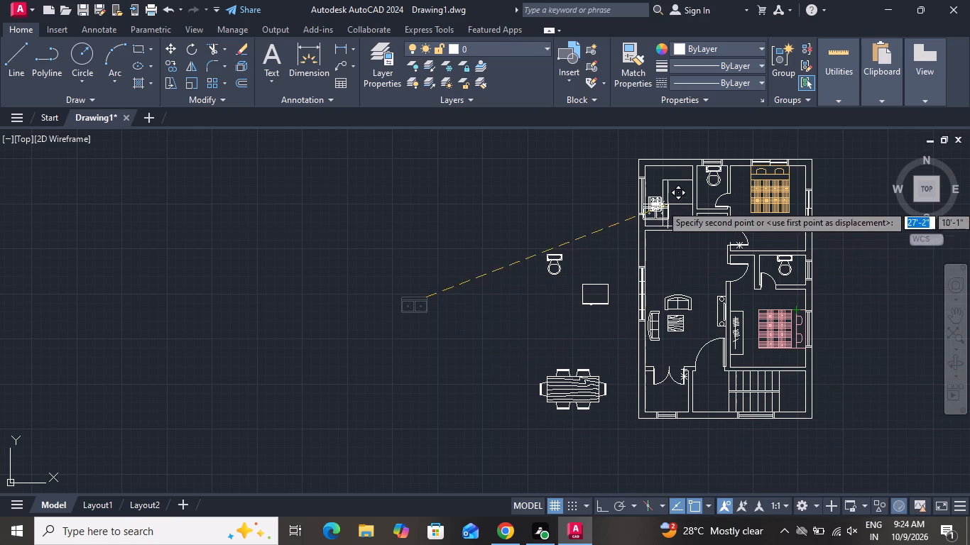
{"action": "scroll", "coordinate": [659, 187], "scroll_direction": "up", "scroll_amount": 3}
{"action": "scroll", "coordinate": [707, 283], "scroll_direction": "down", "scroll_amount": 1}
{"action": "scroll", "coordinate": [707, 283], "scroll_direction": "up", "scroll_amount": 1}
{"action": "scroll", "coordinate": [709, 284], "scroll_direction": "down", "scroll_amount": 1}
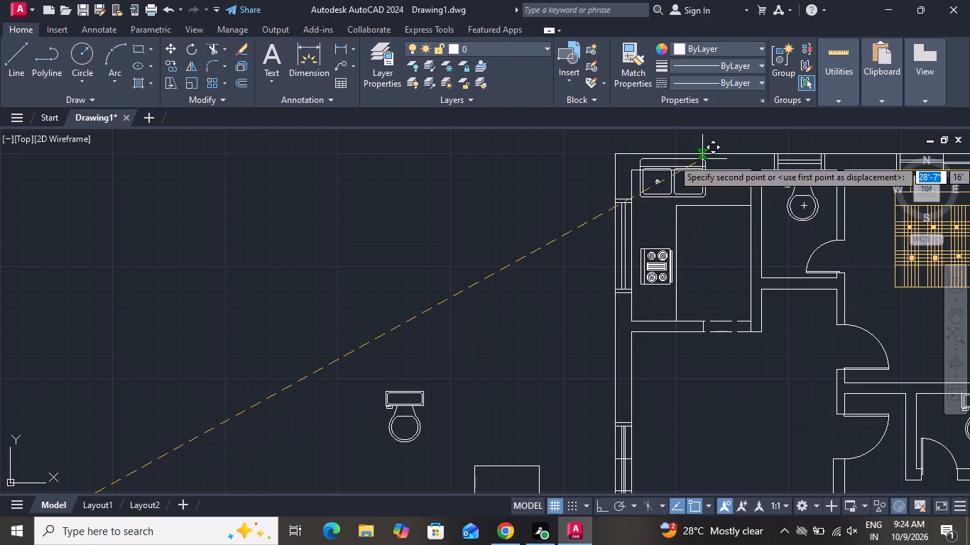
{"action": "scroll", "coordinate": [702, 159], "scroll_direction": "up", "scroll_amount": 3}
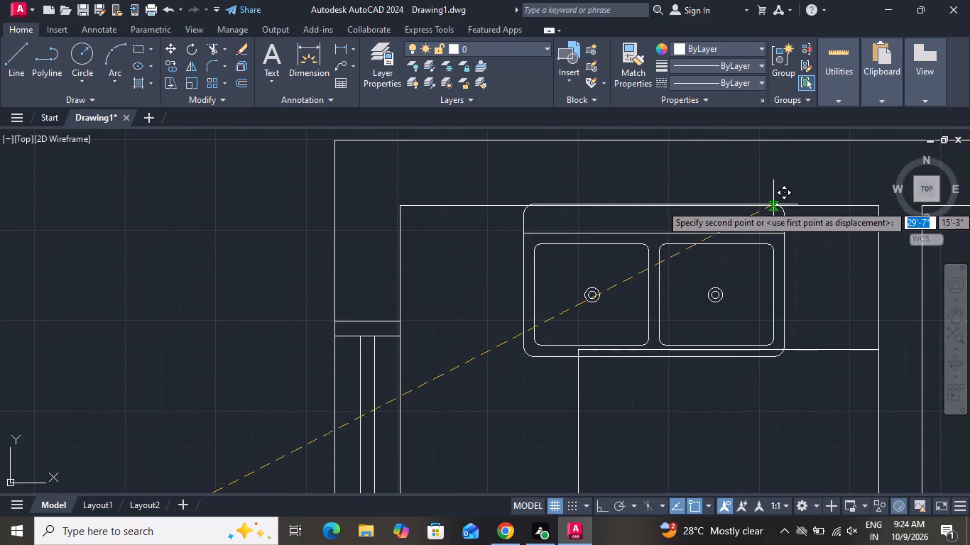
{"action": "left_click", "coordinate": [773, 204]}
Scale the kitchen sink down freehand about a point between its bowls so it fits within the north counter strip.
{"action": "left_click", "coordinate": [699, 248]}
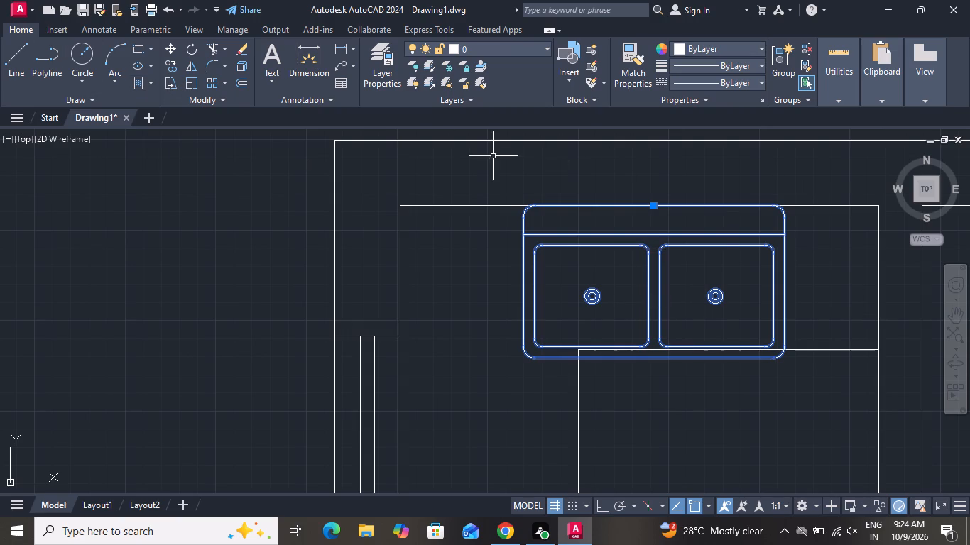
{"action": "left_click", "coordinate": [189, 82]}
{"action": "left_click", "coordinate": [655, 253]}
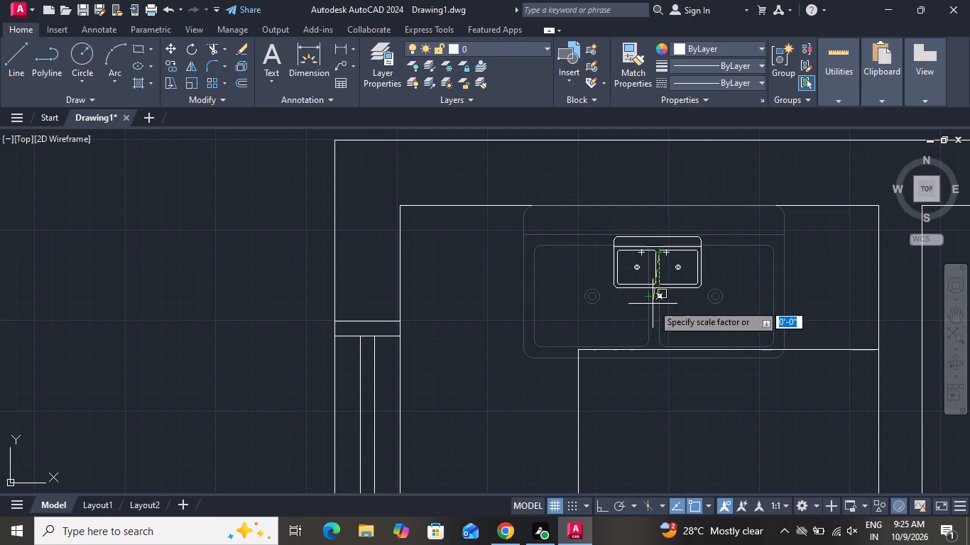
{"action": "left_click", "coordinate": [661, 313]}
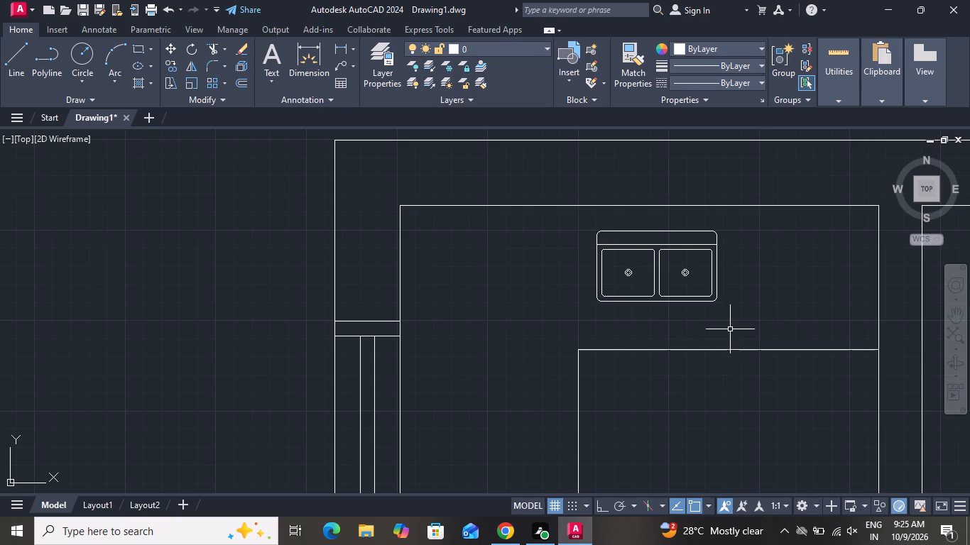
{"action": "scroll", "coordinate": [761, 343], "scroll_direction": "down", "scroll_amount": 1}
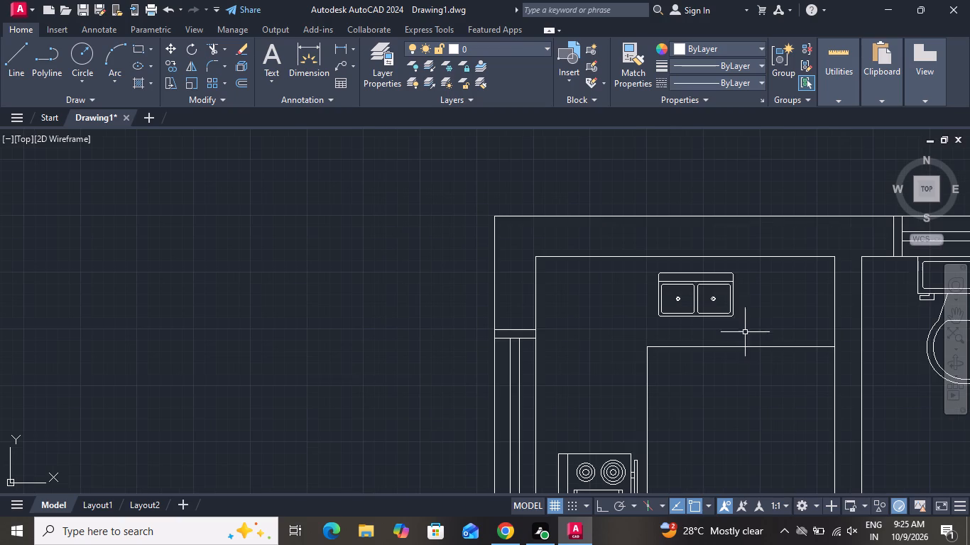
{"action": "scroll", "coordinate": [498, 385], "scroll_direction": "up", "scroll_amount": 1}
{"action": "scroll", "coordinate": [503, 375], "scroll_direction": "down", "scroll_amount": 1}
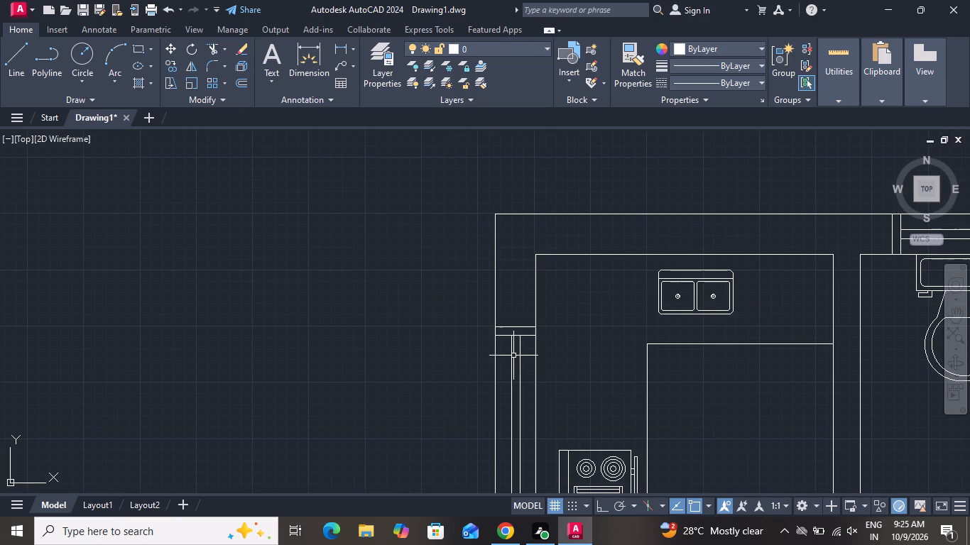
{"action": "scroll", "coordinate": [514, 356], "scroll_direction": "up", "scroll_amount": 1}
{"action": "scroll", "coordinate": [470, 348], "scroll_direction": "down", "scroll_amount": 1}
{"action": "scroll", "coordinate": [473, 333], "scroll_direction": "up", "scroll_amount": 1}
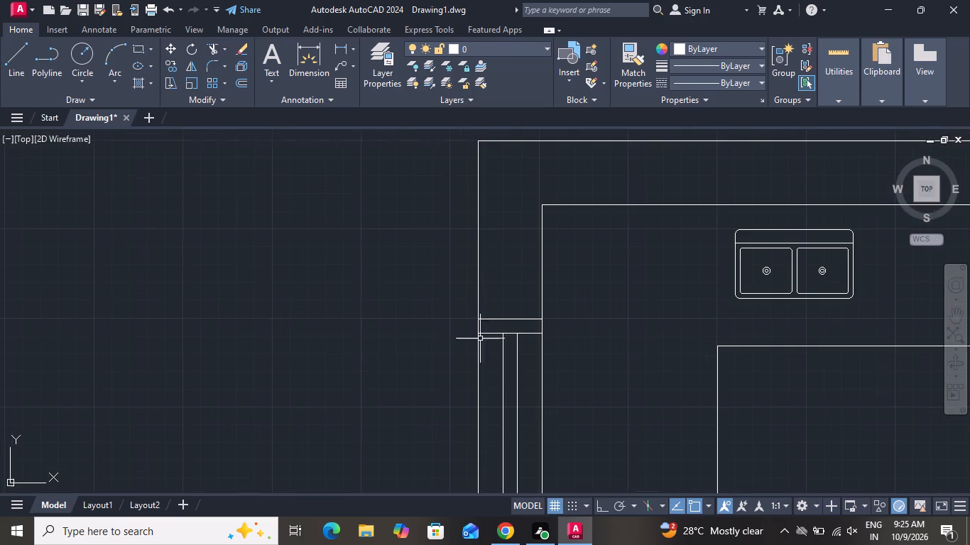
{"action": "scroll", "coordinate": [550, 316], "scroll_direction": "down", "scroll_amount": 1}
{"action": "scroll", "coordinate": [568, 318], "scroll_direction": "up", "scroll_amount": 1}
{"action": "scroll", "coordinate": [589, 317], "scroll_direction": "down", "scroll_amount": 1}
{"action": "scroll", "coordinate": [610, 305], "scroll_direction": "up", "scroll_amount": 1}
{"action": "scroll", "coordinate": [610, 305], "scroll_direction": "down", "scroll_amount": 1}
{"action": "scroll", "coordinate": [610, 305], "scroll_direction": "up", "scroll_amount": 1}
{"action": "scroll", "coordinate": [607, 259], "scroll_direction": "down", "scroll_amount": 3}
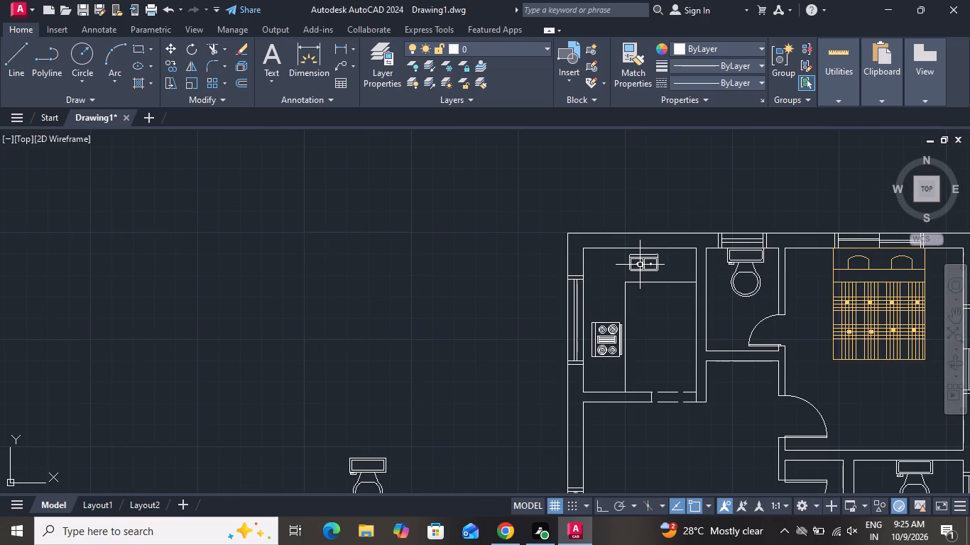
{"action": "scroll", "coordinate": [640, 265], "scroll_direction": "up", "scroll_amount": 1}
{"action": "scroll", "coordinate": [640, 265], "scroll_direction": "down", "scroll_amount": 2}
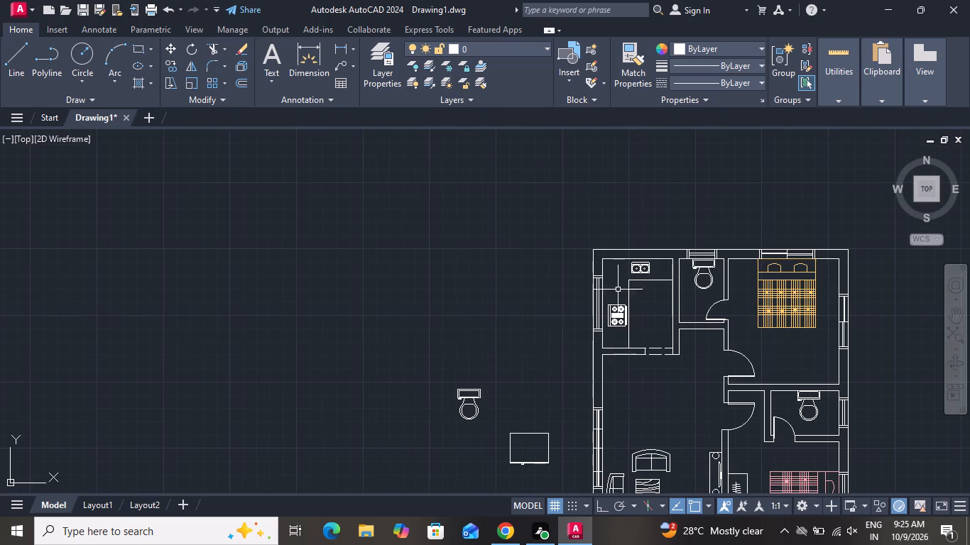
Draw a horizontal line between the east and west walls of the southwest entry room, just north of its south window.
{"action": "left_click", "coordinate": [11, 65]}
{"action": "scroll", "coordinate": [498, 294], "scroll_direction": "down", "scroll_amount": 1}
{"action": "scroll", "coordinate": [501, 294], "scroll_direction": "up", "scroll_amount": 1}
{"action": "scroll", "coordinate": [595, 342], "scroll_direction": "down", "scroll_amount": 3}
{"action": "scroll", "coordinate": [609, 405], "scroll_direction": "up", "scroll_amount": 2}
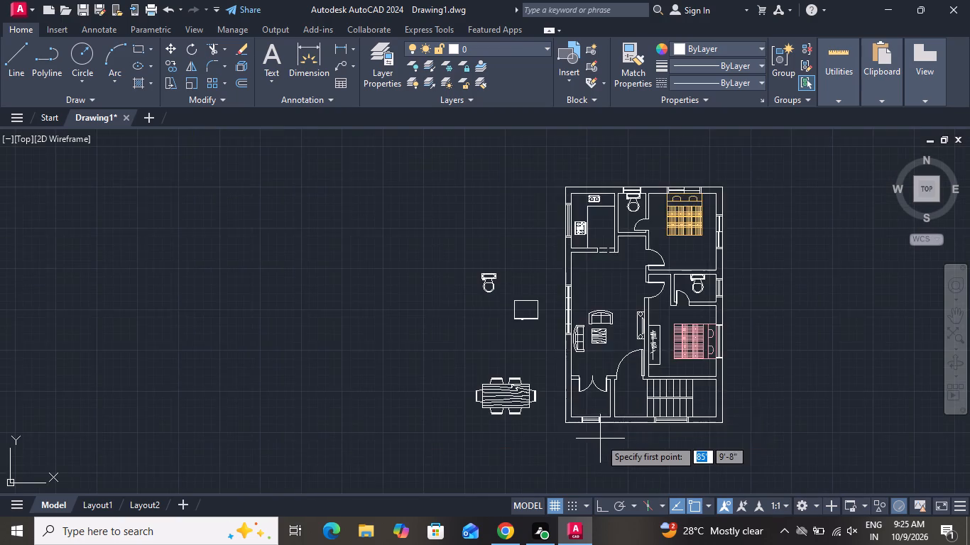
{"action": "scroll", "coordinate": [600, 439], "scroll_direction": "up", "scroll_amount": 3}
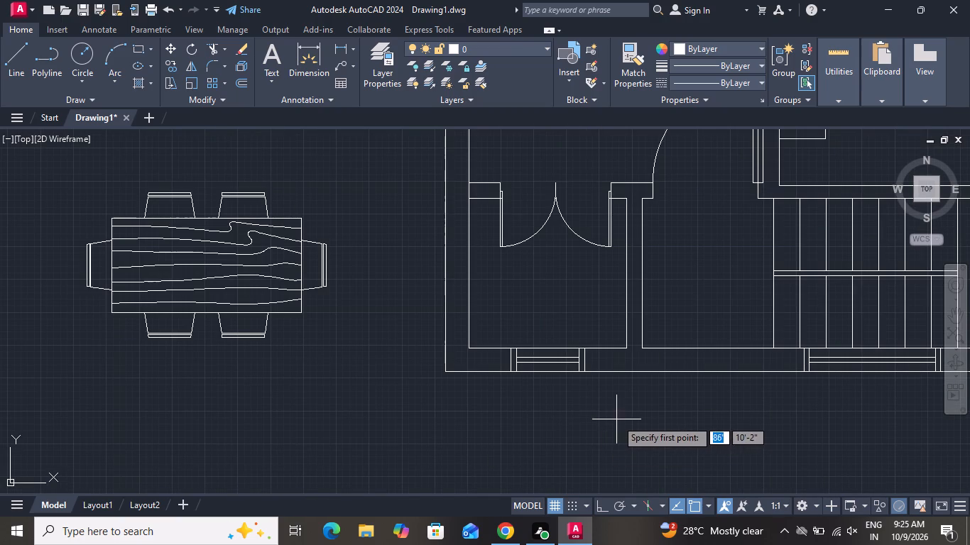
{"action": "scroll", "coordinate": [618, 320], "scroll_direction": "up", "scroll_amount": 2}
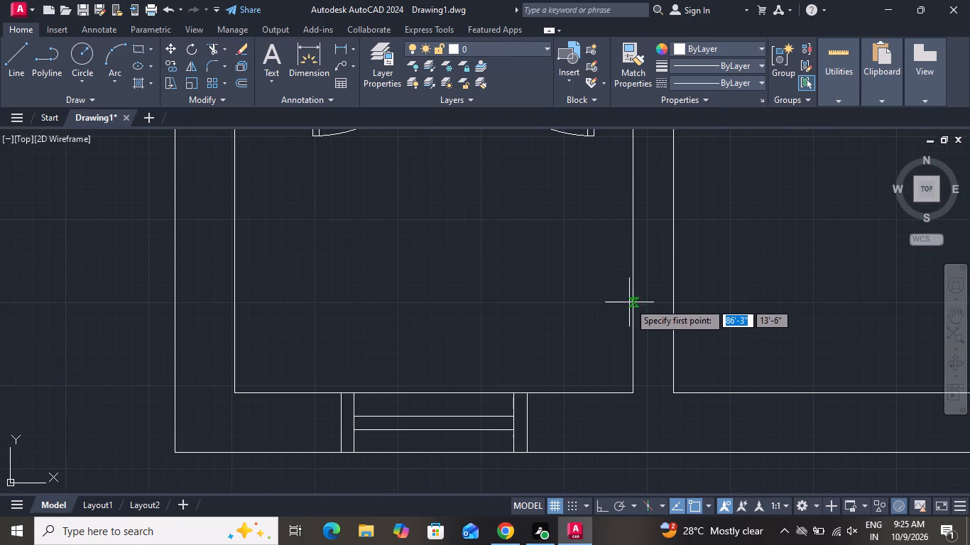
{"action": "left_click", "coordinate": [633, 281]}
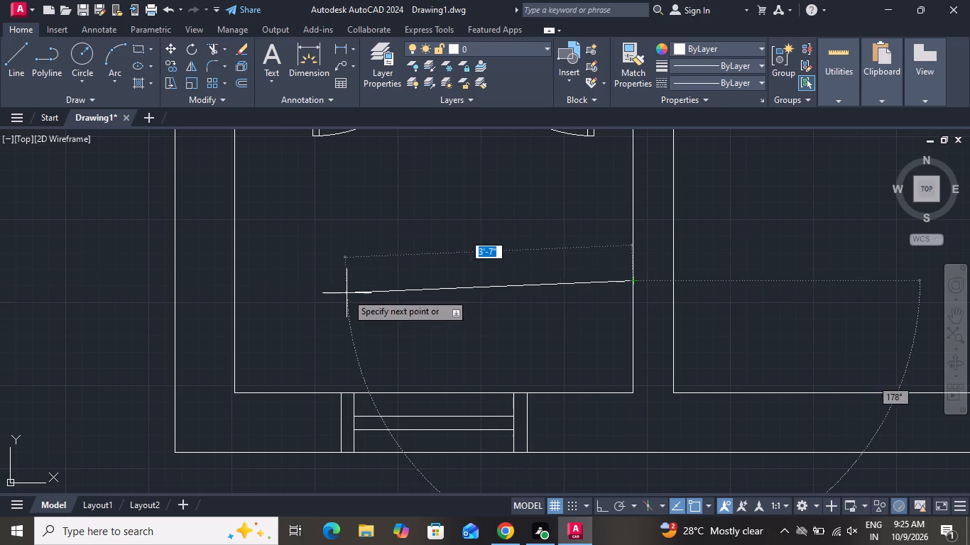
{"action": "left_click", "coordinate": [233, 282]}
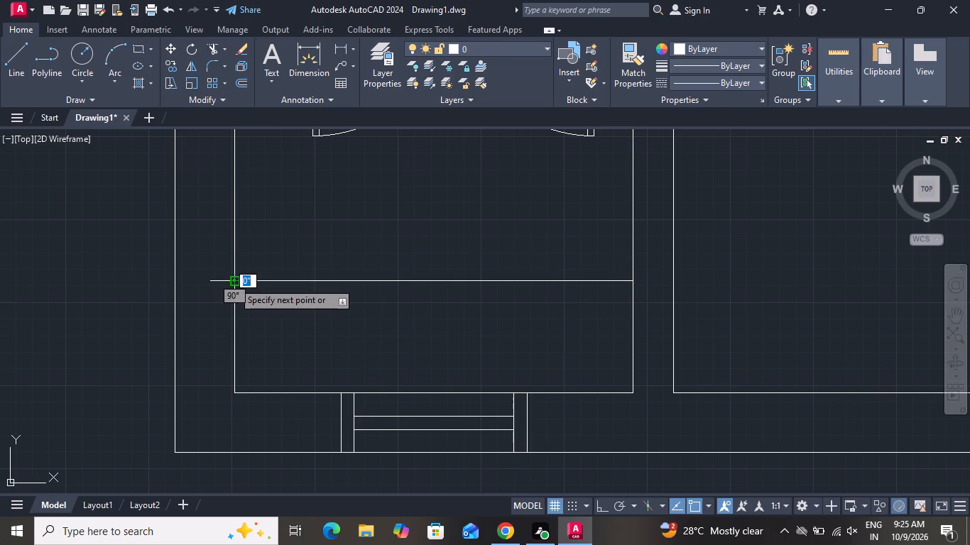
{"action": "right_click", "coordinate": [233, 282]}
{"action": "left_click", "coordinate": [271, 309]}
Add multiline text inside the kitchen, east of the stove, reading "kitchen" with "5'6"x7'0"" on a second line.
{"action": "scroll", "coordinate": [380, 360], "scroll_direction": "down", "scroll_amount": 3}
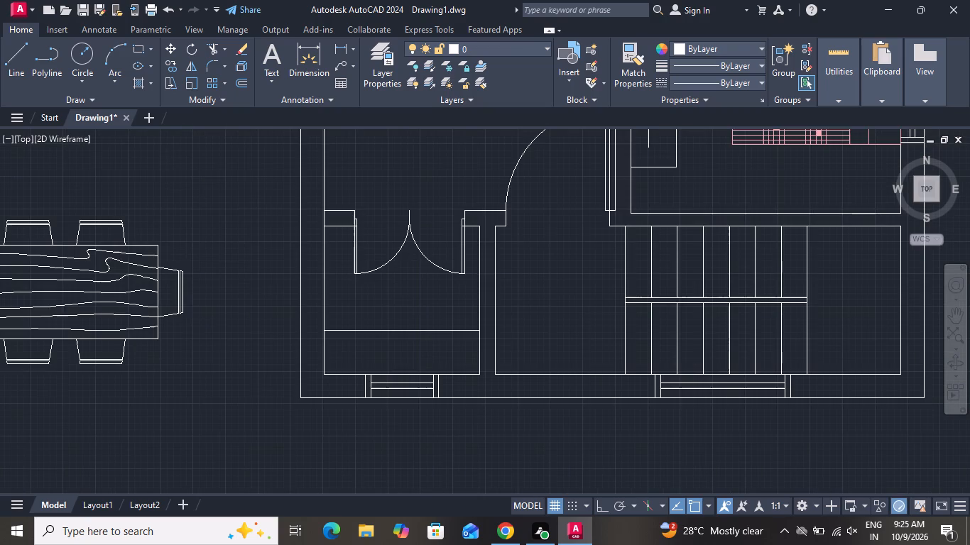
{"action": "scroll", "coordinate": [381, 366], "scroll_direction": "up", "scroll_amount": 1}
{"action": "scroll", "coordinate": [381, 366], "scroll_direction": "down", "scroll_amount": 3}
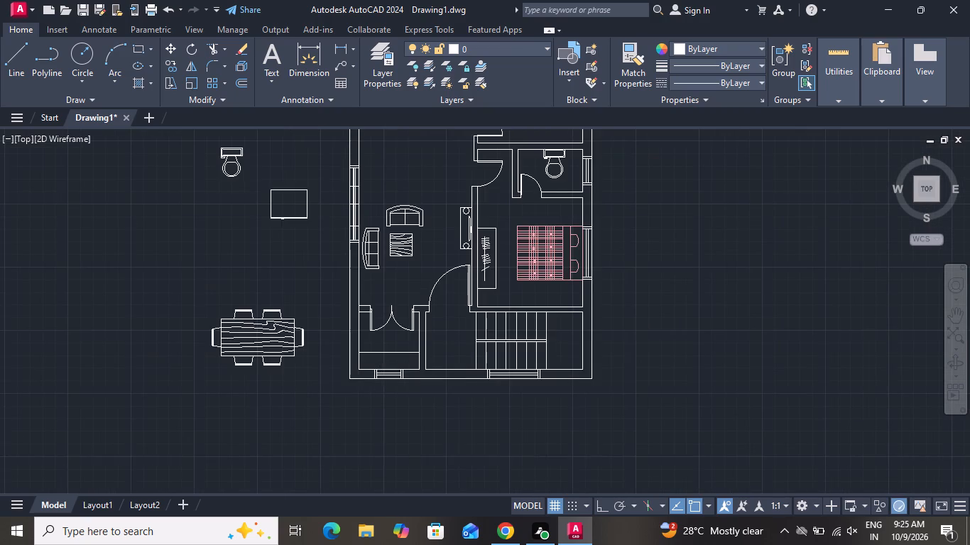
{"action": "scroll", "coordinate": [479, 173], "scroll_direction": "up", "scroll_amount": 3}
{"action": "scroll", "coordinate": [479, 173], "scroll_direction": "down", "scroll_amount": 2}
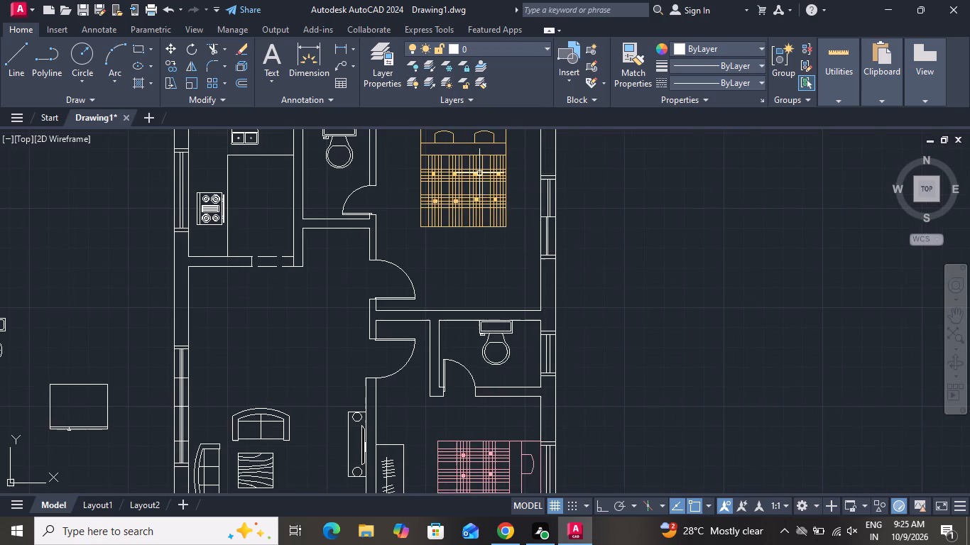
{"action": "scroll", "coordinate": [479, 173], "scroll_direction": "down", "scroll_amount": 2}
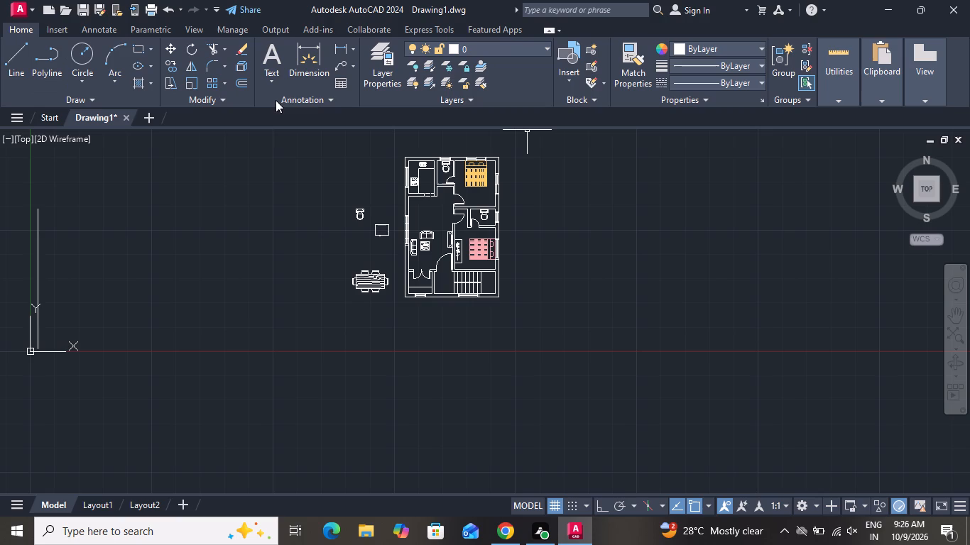
{"action": "left_click", "coordinate": [270, 64]}
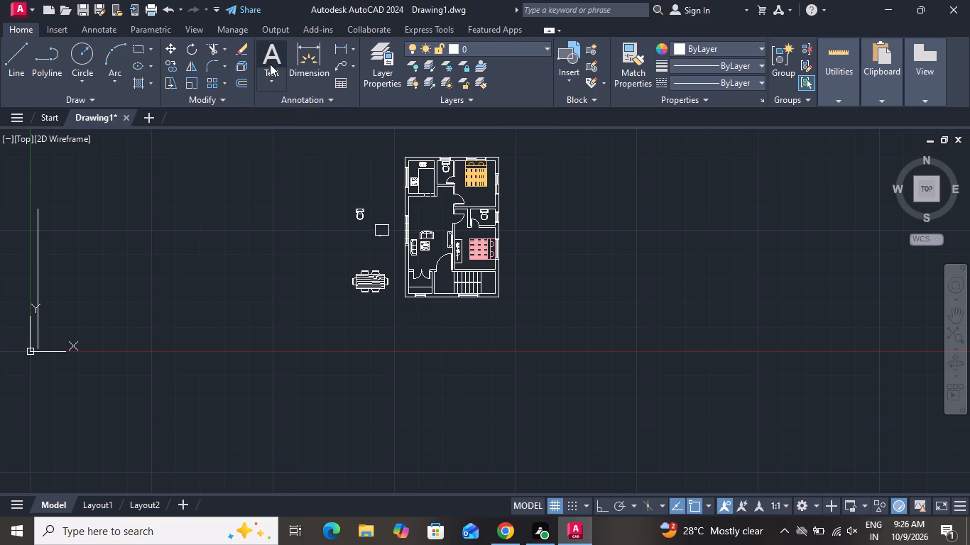
{"action": "scroll", "coordinate": [403, 156], "scroll_direction": "up", "scroll_amount": 2}
{"action": "scroll", "coordinate": [424, 209], "scroll_direction": "up", "scroll_amount": 2}
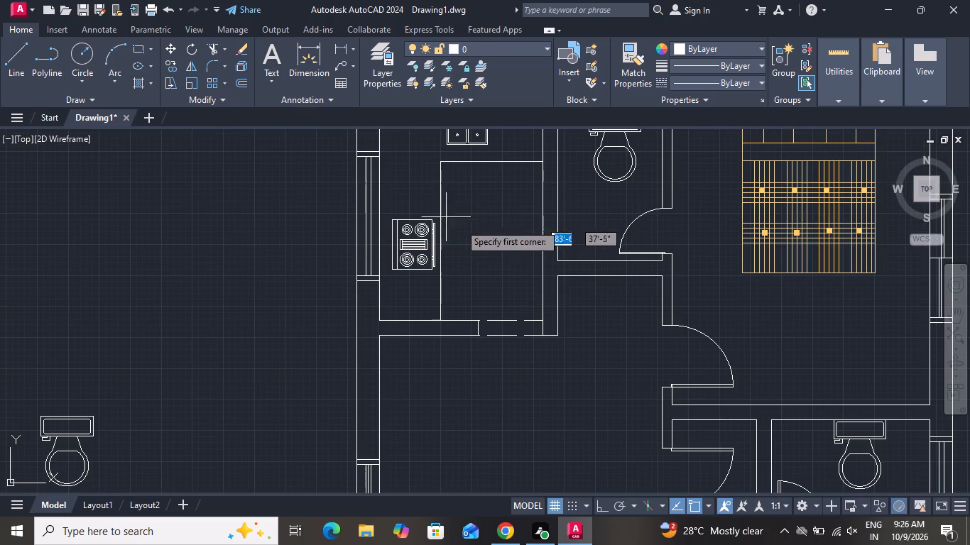
{"action": "left_click", "coordinate": [467, 224]}
{"action": "left_click", "coordinate": [601, 246]}
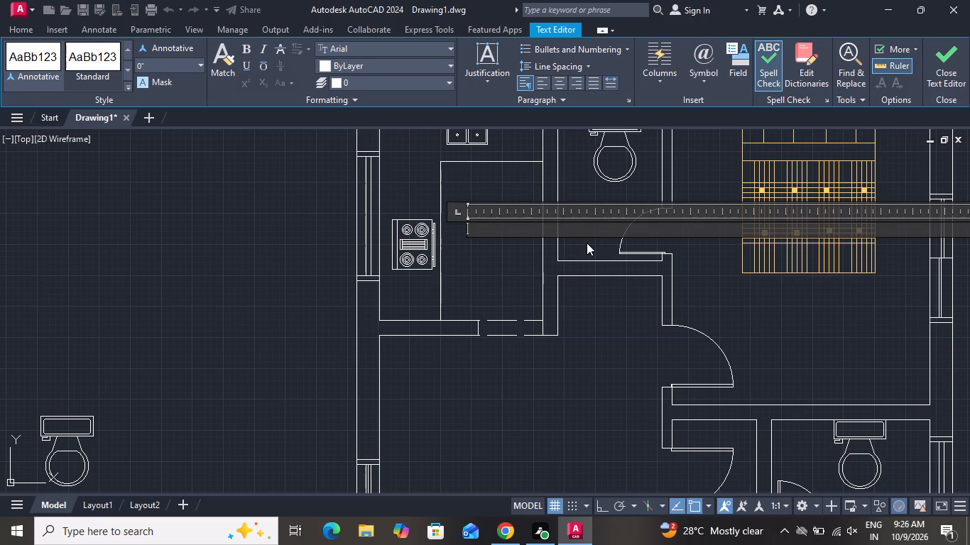
{"action": "key", "text": "k"}
{"action": "type", "text": "itchen"}
{"action": "key", "text": "Return"}
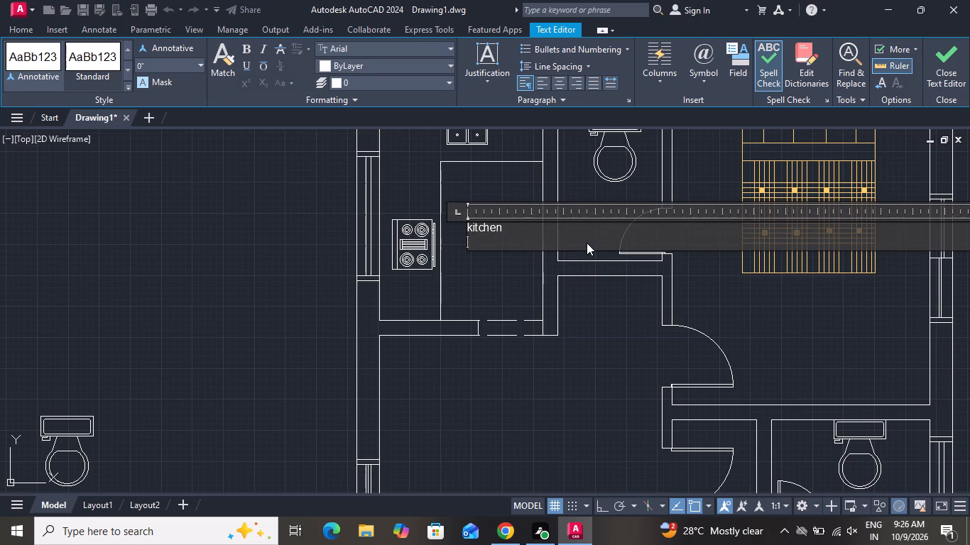
{"action": "type", "text": "5'"}
{"action": "type", "text": "6\""}
{"action": "key", "text": "x"}
{"action": "type", "text": "7'"}
{"action": "key", "text": "0"}
{"action": "key", "text": "shift+quotedbl"}
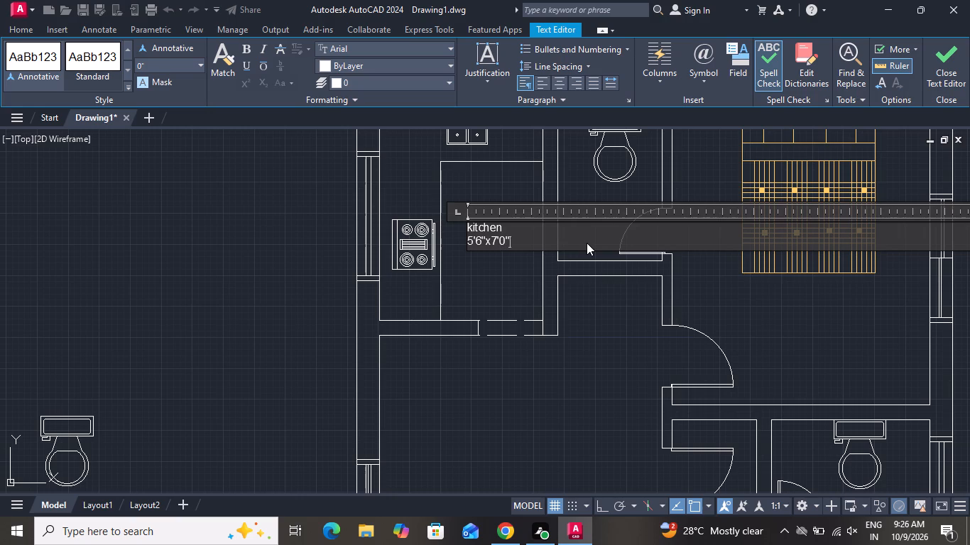
{"action": "left_click", "coordinate": [517, 270]}
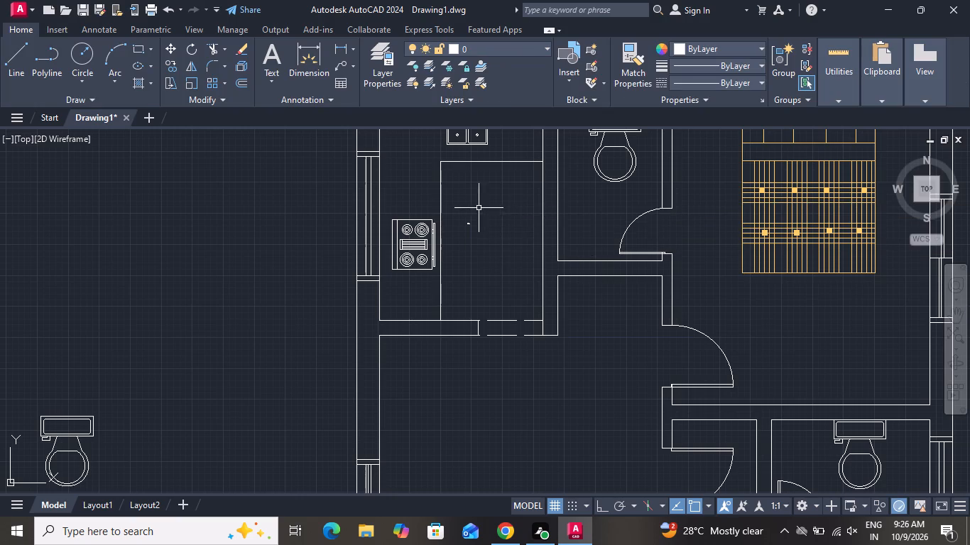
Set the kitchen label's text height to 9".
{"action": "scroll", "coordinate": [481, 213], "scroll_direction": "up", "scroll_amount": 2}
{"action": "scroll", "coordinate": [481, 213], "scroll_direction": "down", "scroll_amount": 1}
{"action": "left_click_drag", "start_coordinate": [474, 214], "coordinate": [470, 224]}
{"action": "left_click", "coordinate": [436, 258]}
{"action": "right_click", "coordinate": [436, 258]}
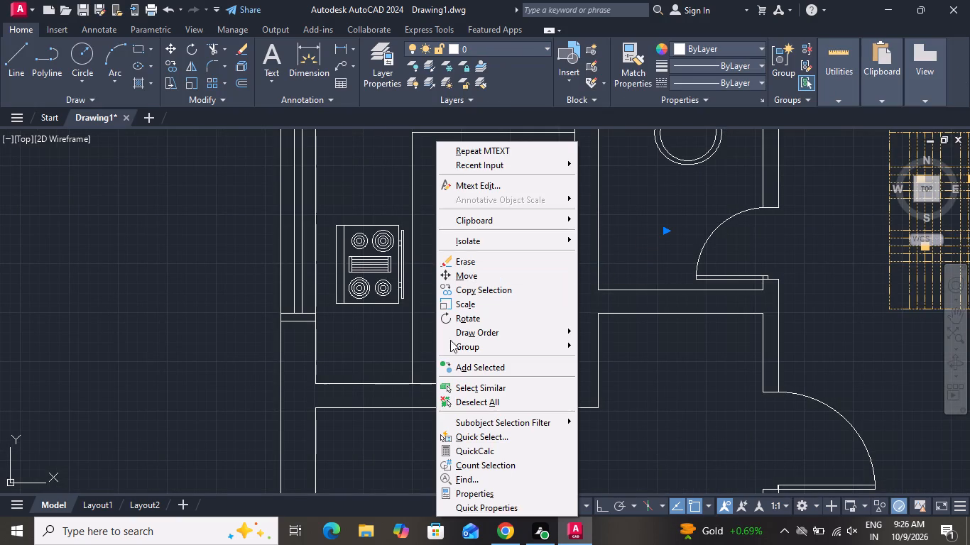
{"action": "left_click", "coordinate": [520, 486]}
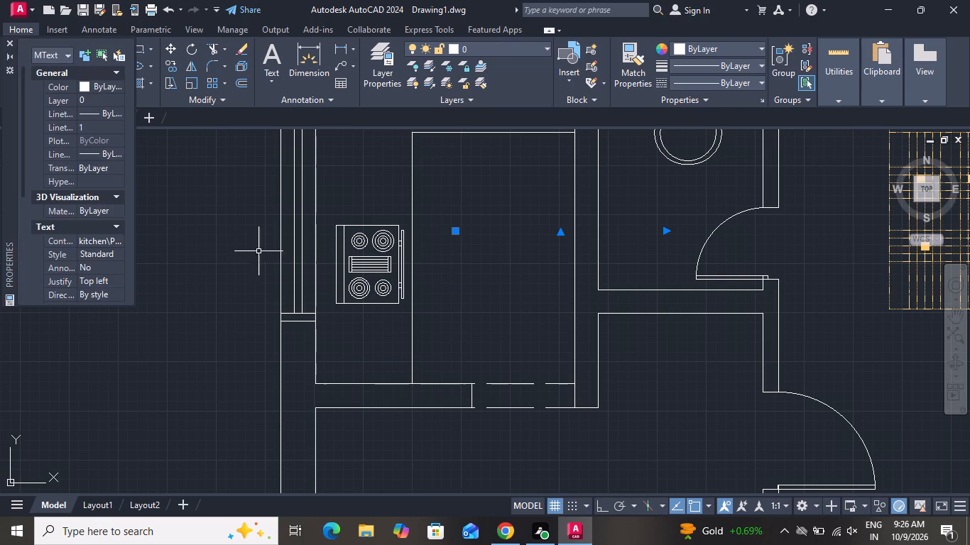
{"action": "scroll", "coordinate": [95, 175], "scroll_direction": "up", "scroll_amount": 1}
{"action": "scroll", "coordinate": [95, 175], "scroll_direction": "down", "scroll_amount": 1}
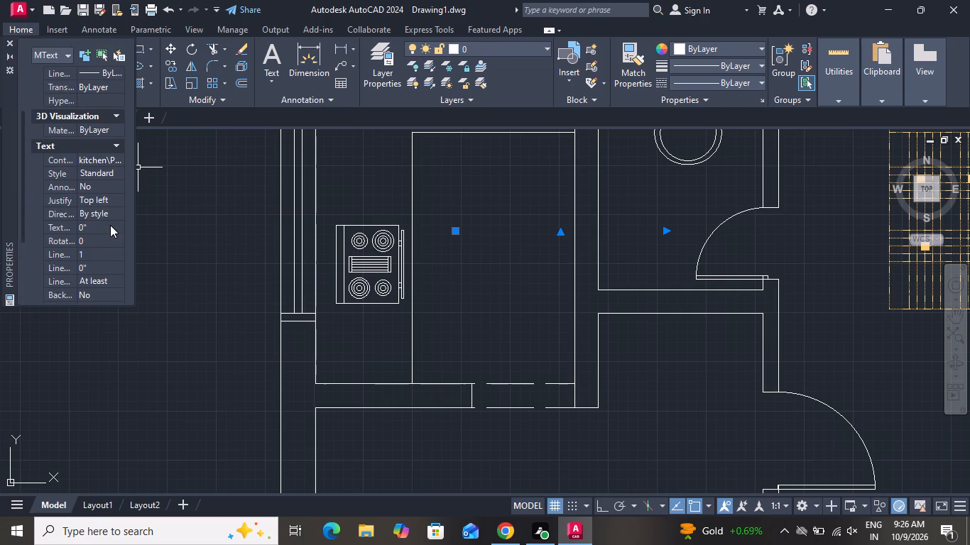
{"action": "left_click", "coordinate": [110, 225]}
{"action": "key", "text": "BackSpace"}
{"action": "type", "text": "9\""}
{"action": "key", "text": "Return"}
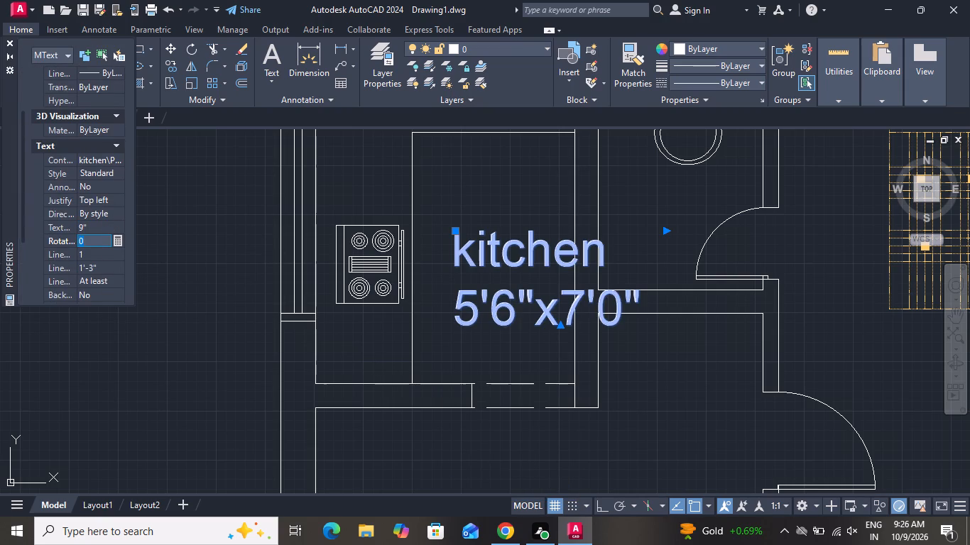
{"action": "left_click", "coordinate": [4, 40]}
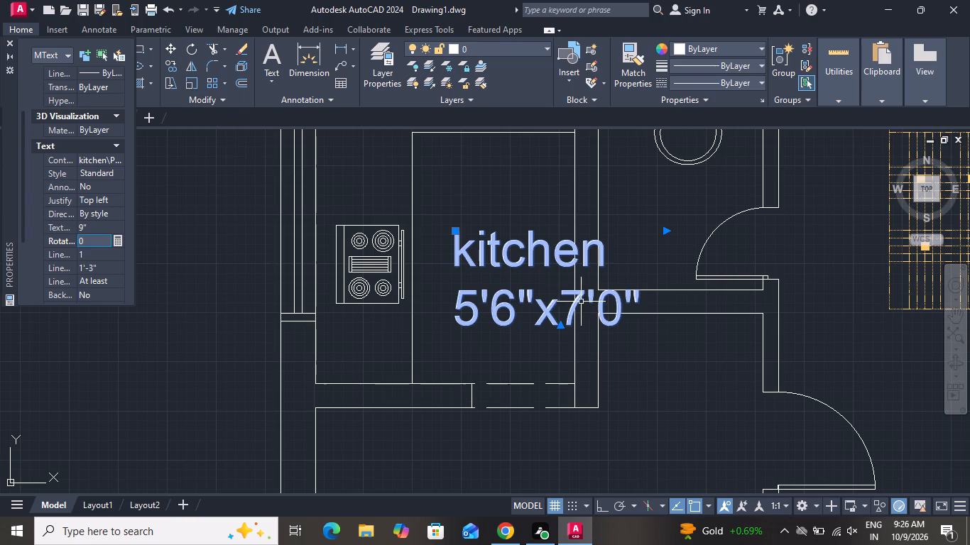
Move the kitchen label slightly northwest so its west edge meets the edge of the west kitchen counter.
{"action": "left_click", "coordinate": [166, 56]}
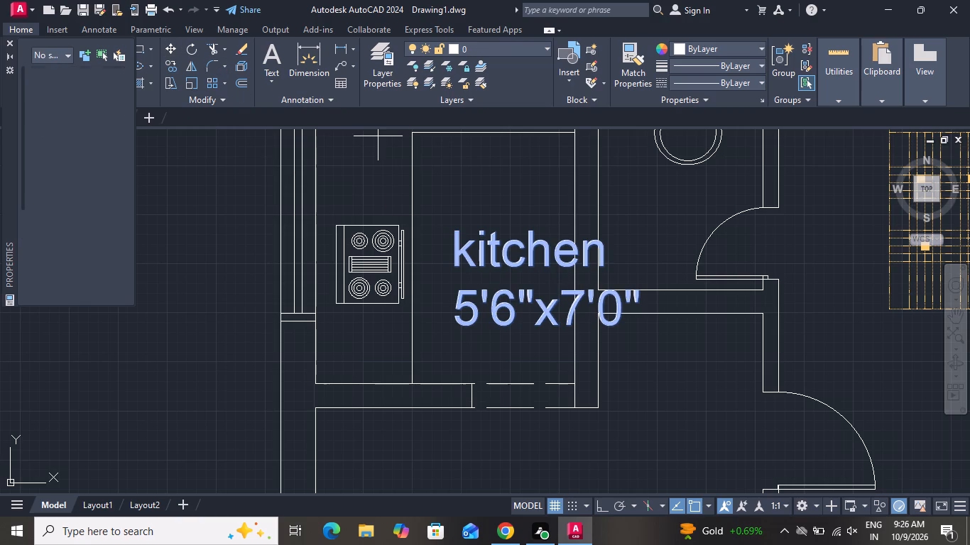
{"action": "left_click", "coordinate": [485, 253]}
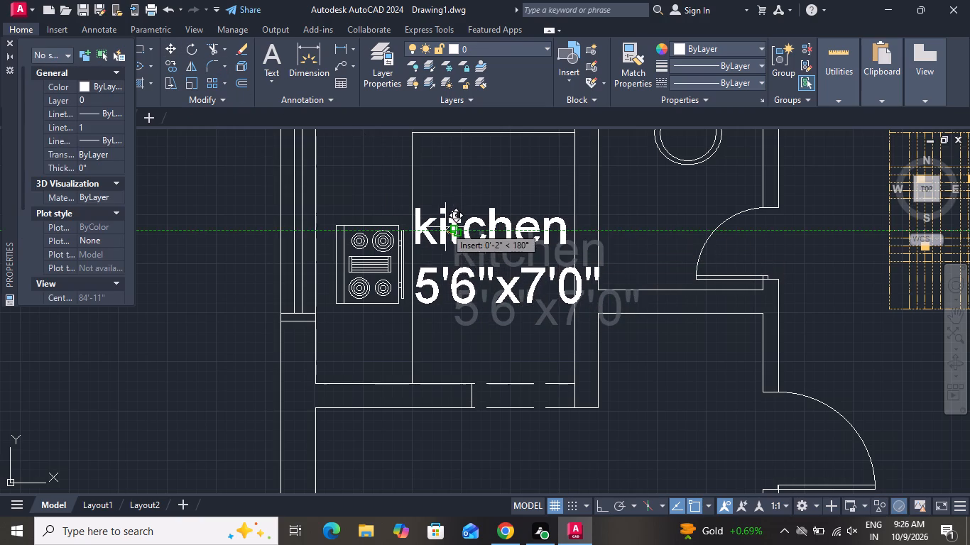
{"action": "left_click", "coordinate": [445, 227]}
{"action": "scroll", "coordinate": [481, 311], "scroll_direction": "down", "scroll_amount": 2}
{"action": "scroll", "coordinate": [481, 312], "scroll_direction": "up", "scroll_amount": 1}
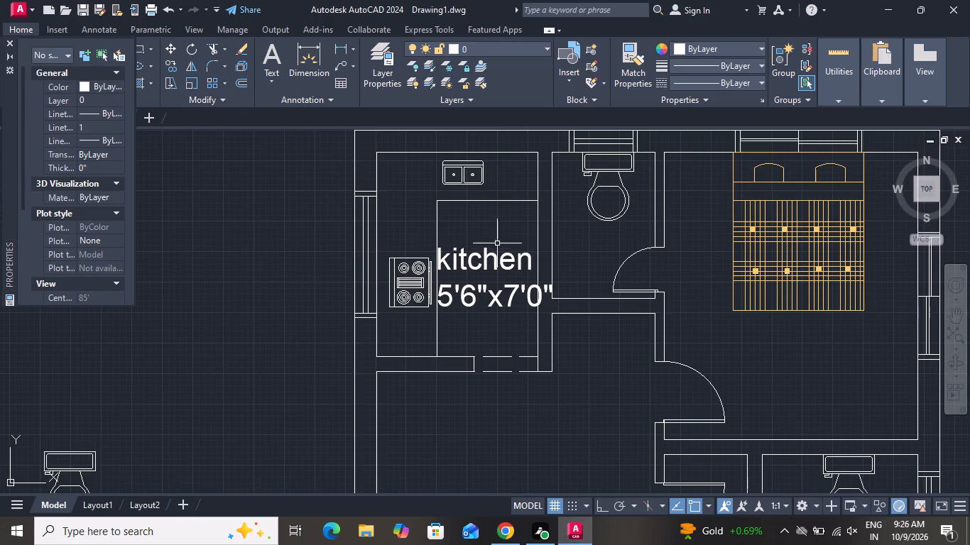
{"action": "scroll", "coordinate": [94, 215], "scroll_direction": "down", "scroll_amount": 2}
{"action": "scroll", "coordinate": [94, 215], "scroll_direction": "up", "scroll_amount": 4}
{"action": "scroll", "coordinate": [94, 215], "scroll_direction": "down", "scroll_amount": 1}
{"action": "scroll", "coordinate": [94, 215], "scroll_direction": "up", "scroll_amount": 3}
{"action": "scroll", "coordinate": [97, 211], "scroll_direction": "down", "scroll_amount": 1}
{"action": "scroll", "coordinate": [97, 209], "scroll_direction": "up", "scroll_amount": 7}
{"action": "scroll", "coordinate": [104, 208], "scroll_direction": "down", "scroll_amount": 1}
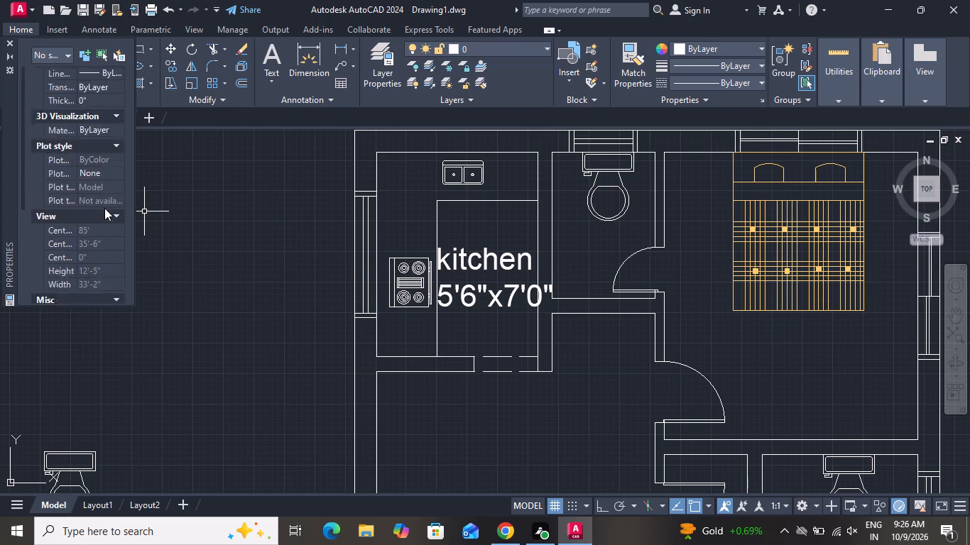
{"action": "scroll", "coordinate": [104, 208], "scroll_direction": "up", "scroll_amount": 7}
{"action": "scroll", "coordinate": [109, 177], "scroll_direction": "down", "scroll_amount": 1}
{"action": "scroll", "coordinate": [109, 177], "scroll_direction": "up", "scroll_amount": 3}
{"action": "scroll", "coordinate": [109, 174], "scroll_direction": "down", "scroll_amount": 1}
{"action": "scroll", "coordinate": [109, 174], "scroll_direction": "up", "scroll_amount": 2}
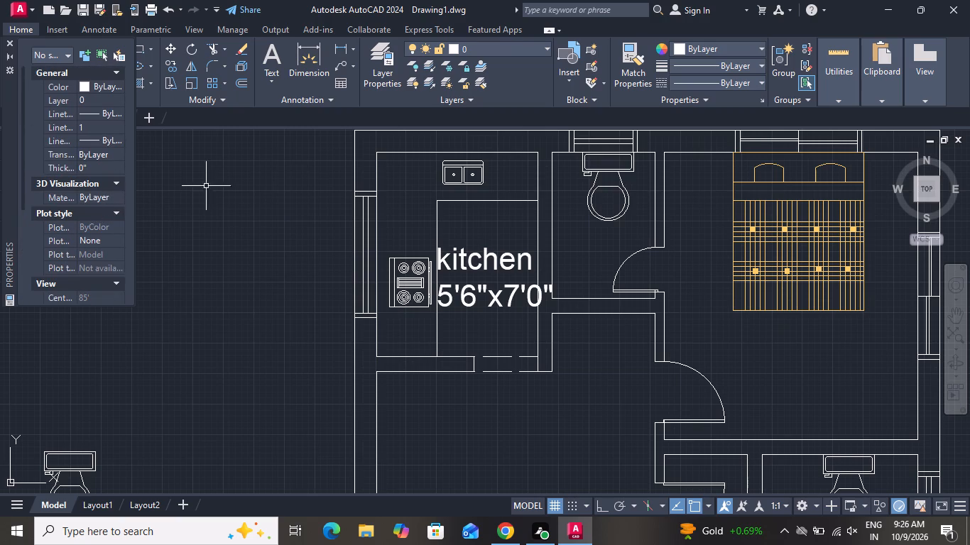
Set the kitchen label's text height to 7".
{"action": "left_click", "coordinate": [479, 267]}
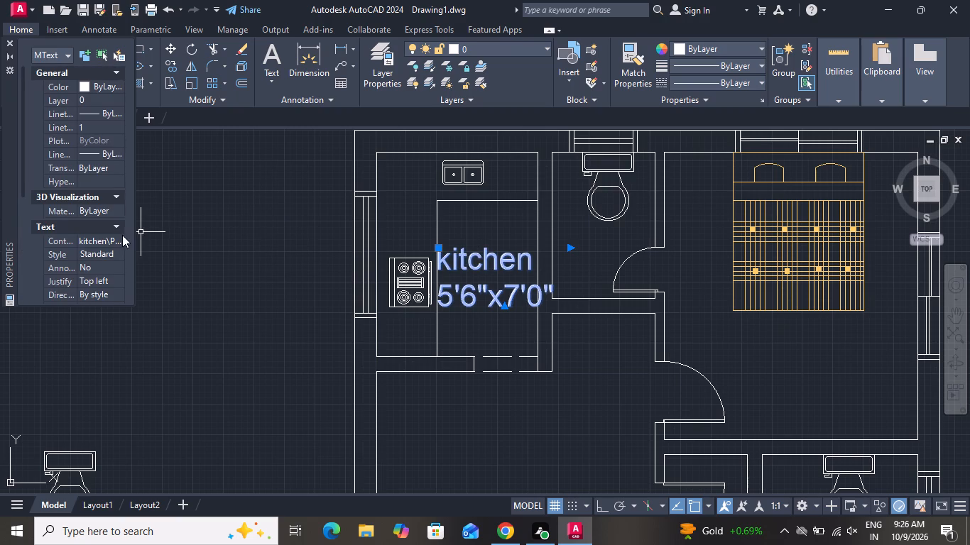
{"action": "scroll", "coordinate": [102, 242], "scroll_direction": "down", "scroll_amount": 3}
{"action": "left_click", "coordinate": [107, 239]}
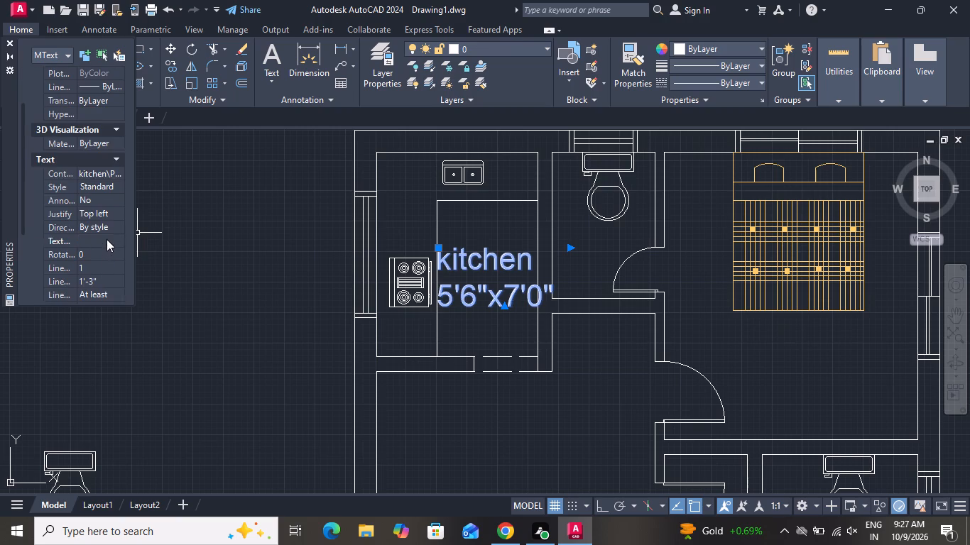
{"action": "key", "text": "BackSpace"}
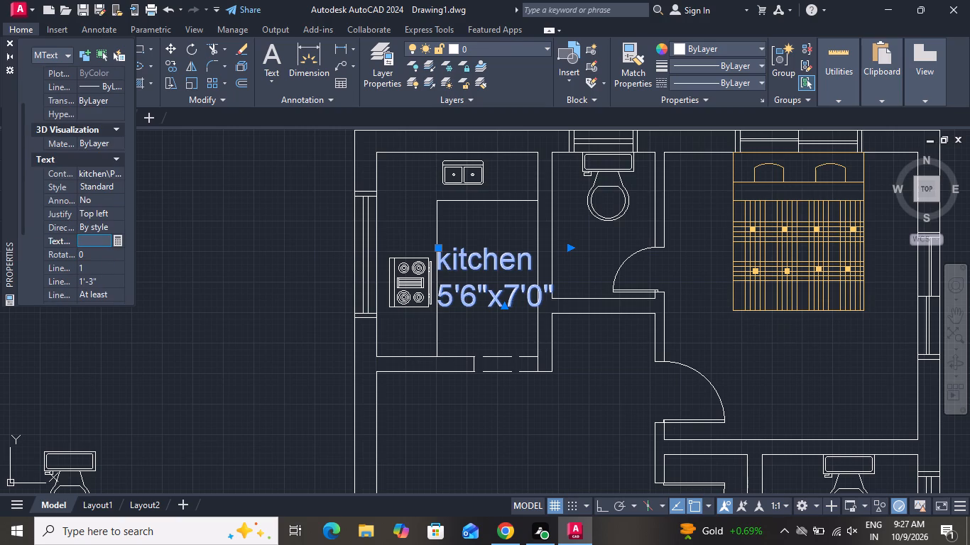
{"action": "key", "text": "7"}
{"action": "key", "text": "shift+quotedbl"}
{"action": "left_click", "coordinate": [7, 38]}
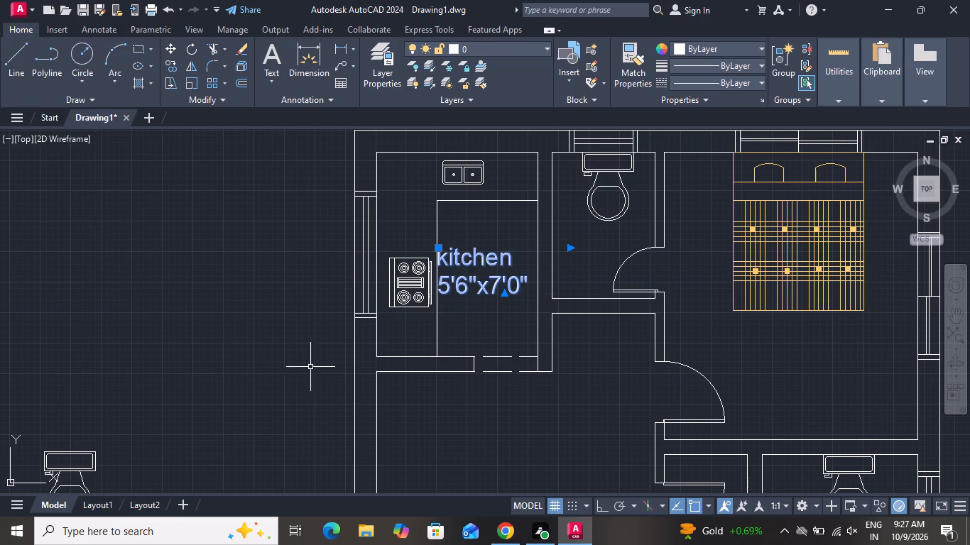
Copy the kitchen label into the north bathroom and into the northeast bedroom, south of its bed.
{"action": "scroll", "coordinate": [324, 368], "scroll_direction": "down", "scroll_amount": 2}
{"action": "scroll", "coordinate": [383, 358], "scroll_direction": "up", "scroll_amount": 2}
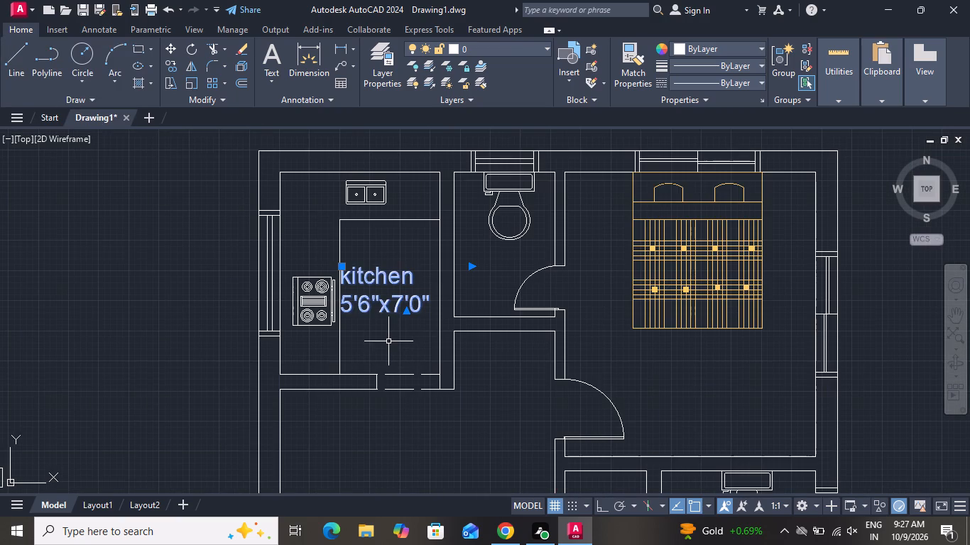
{"action": "left_click", "coordinate": [168, 64]}
{"action": "left_click", "coordinate": [398, 307]}
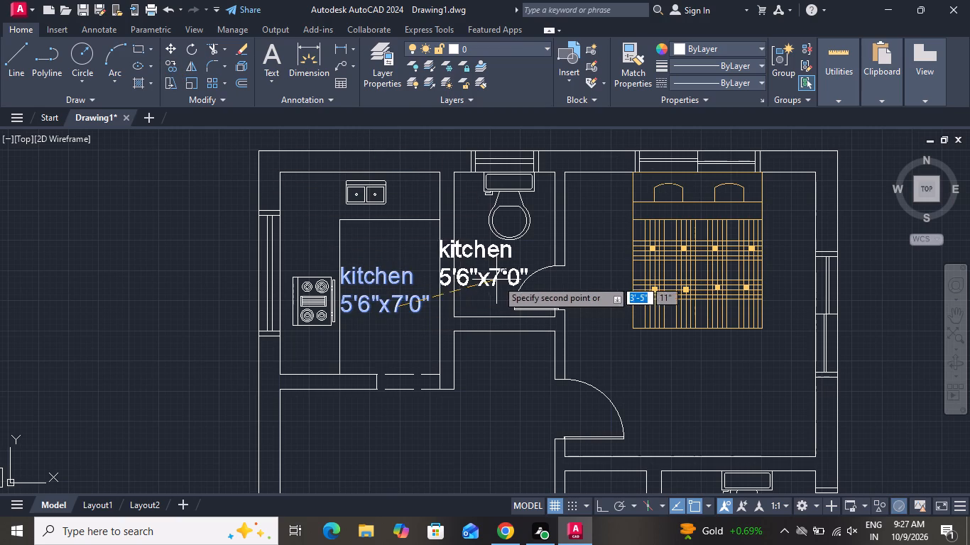
{"action": "left_click", "coordinate": [503, 277]}
{"action": "left_click", "coordinate": [730, 409]}
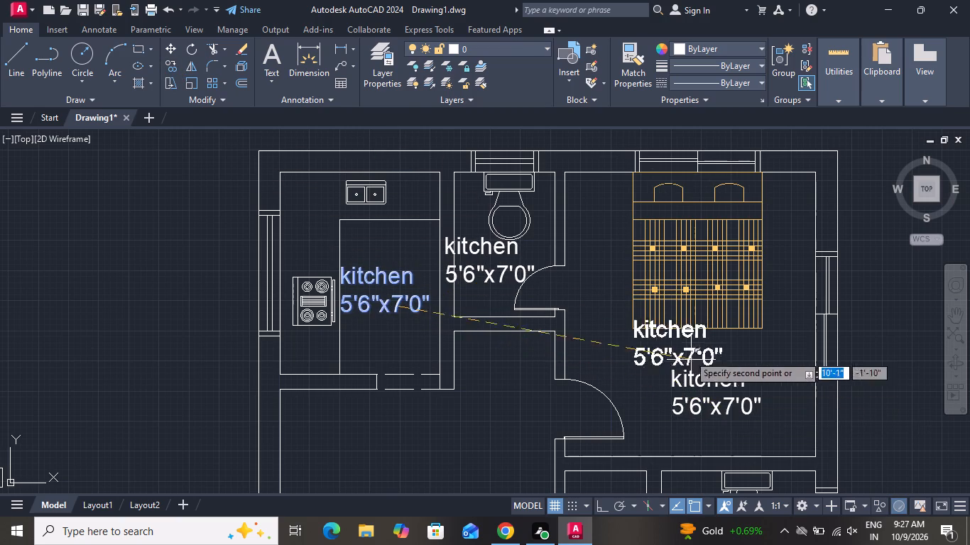
Place further copies of the kitchen label in the south bedroom, north of its bed, and in the adjoining bathroom.
{"action": "scroll", "coordinate": [660, 257], "scroll_direction": "down", "scroll_amount": 4}
{"action": "scroll", "coordinate": [657, 313], "scroll_direction": "up", "scroll_amount": 2}
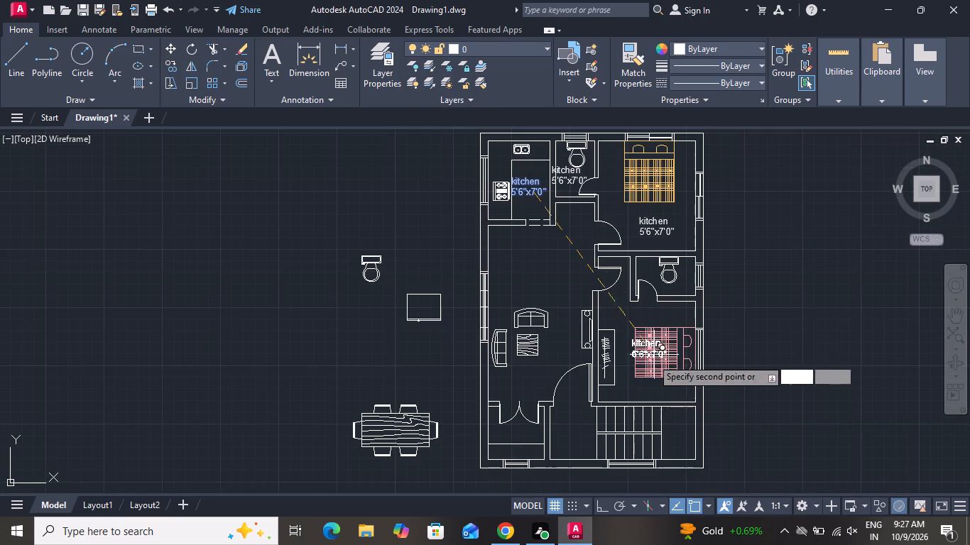
{"action": "scroll", "coordinate": [651, 362], "scroll_direction": "up", "scroll_amount": 3}
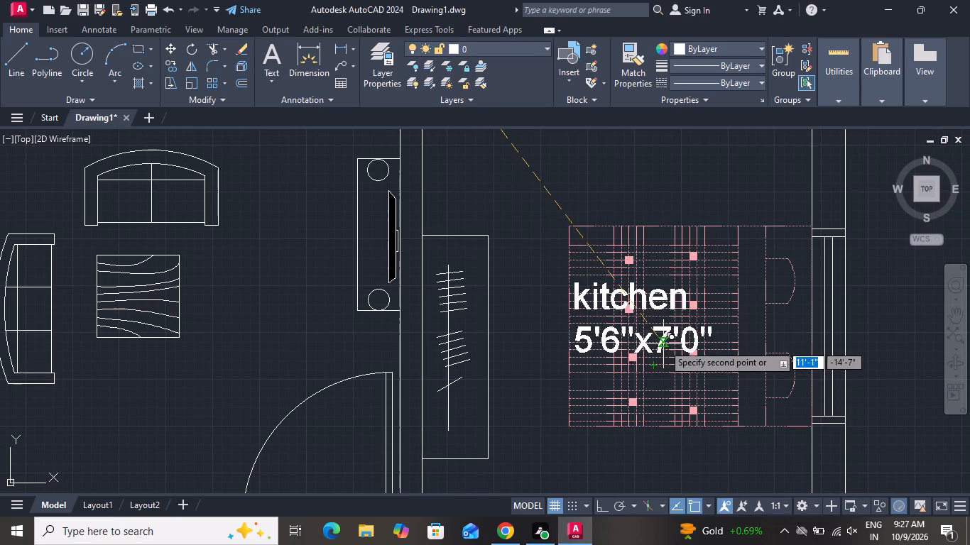
{"action": "scroll", "coordinate": [668, 298], "scroll_direction": "down", "scroll_amount": 3}
{"action": "scroll", "coordinate": [667, 270], "scroll_direction": "up", "scroll_amount": 1}
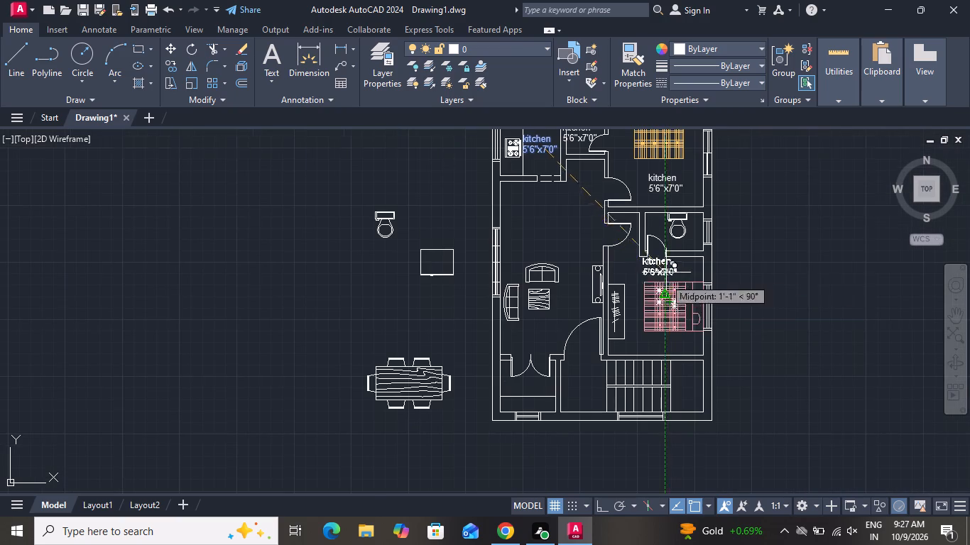
{"action": "scroll", "coordinate": [667, 270], "scroll_direction": "up", "scroll_amount": 1}
{"action": "left_click", "coordinate": [665, 283]}
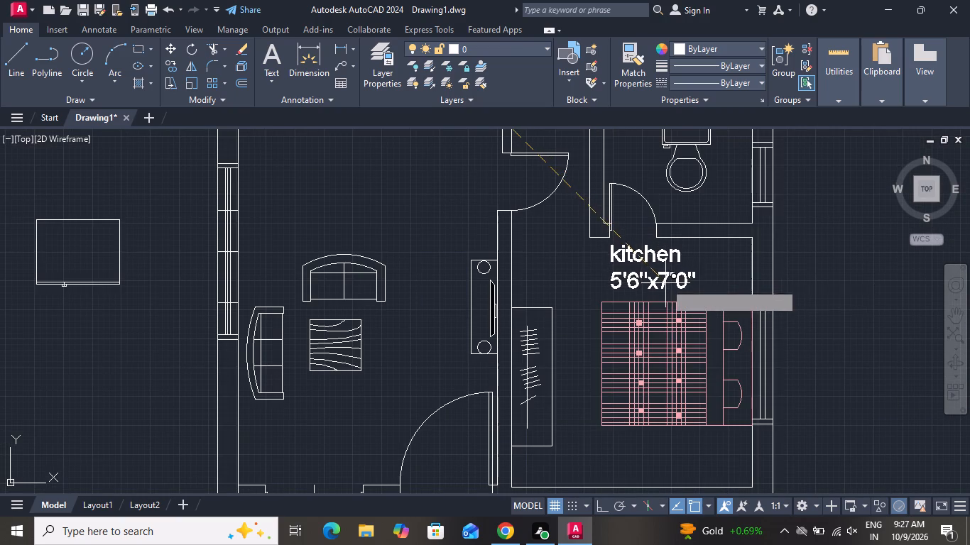
{"action": "left_click", "coordinate": [724, 205]}
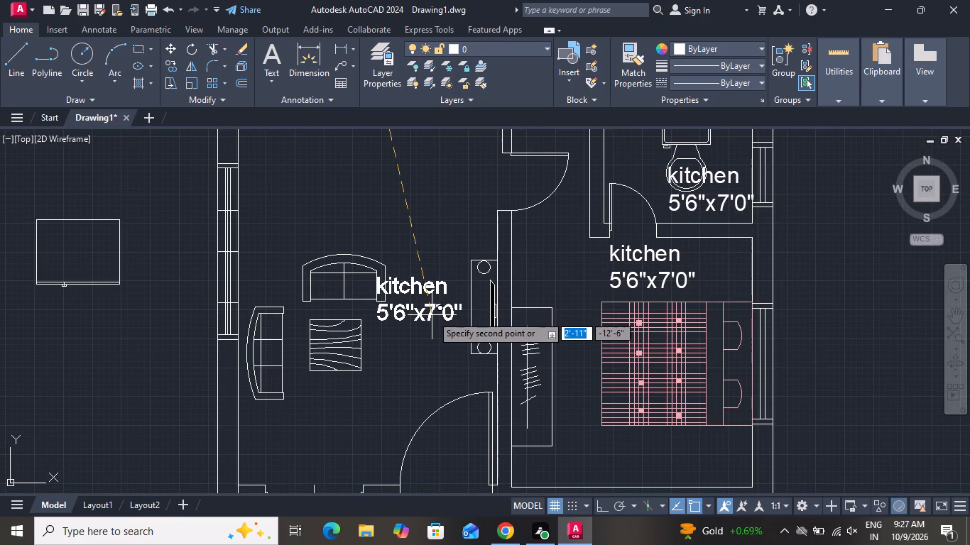
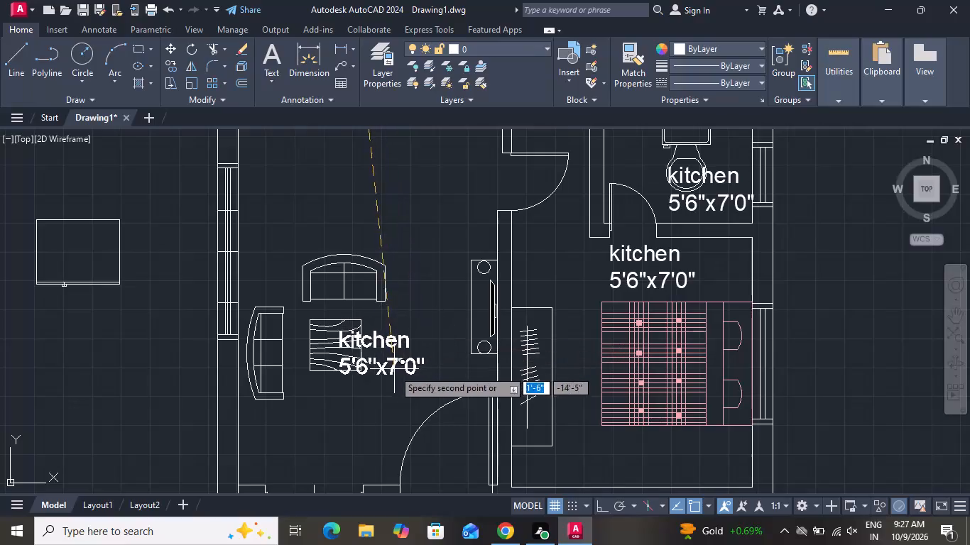
Place further kitchen label copies south of the coffee table, in the entry beside the stairs, and in the small double-door room, finishing the copying.
{"action": "left_click", "coordinate": [347, 423]}
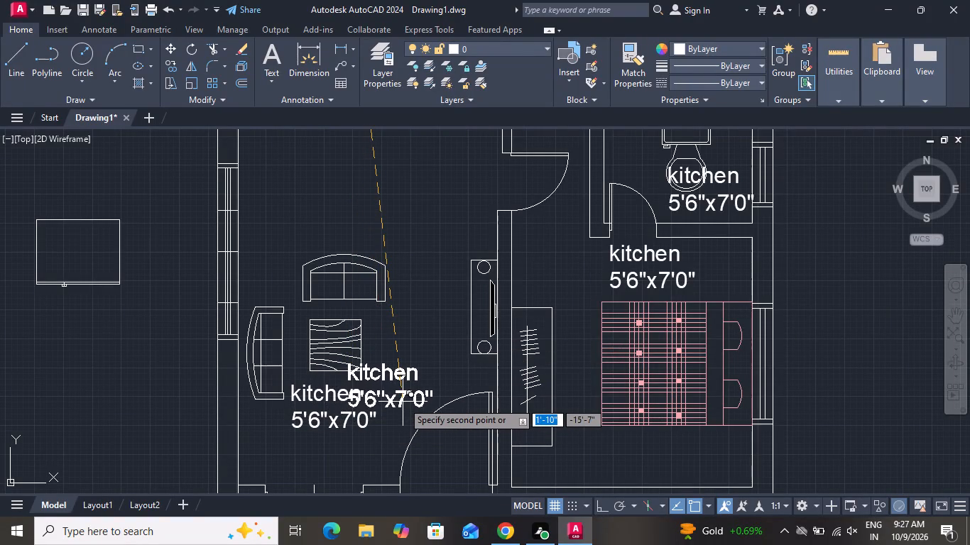
{"action": "scroll", "coordinate": [418, 403], "scroll_direction": "down", "scroll_amount": 2}
{"action": "scroll", "coordinate": [430, 477], "scroll_direction": "up", "scroll_amount": 3}
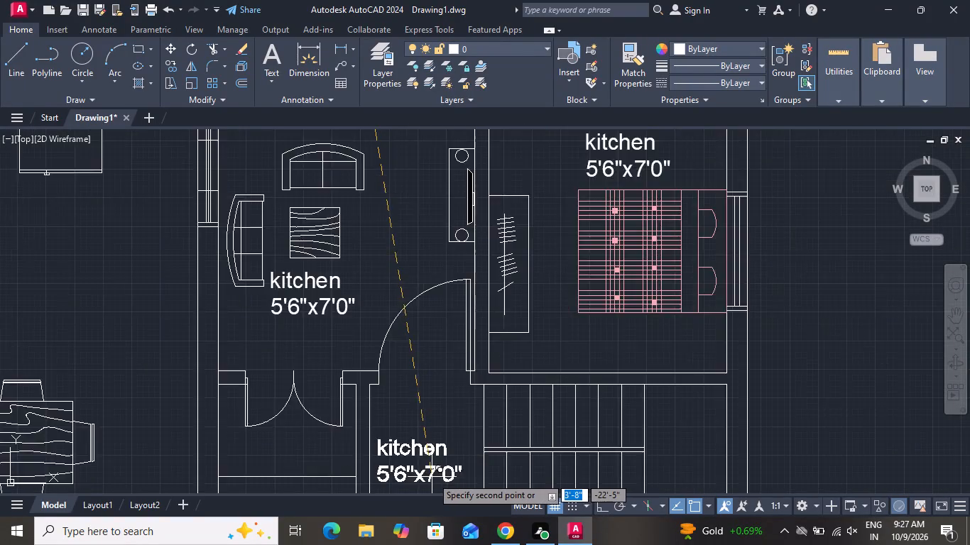
{"action": "left_click", "coordinate": [437, 469]}
{"action": "scroll", "coordinate": [454, 446], "scroll_direction": "down", "scroll_amount": 2}
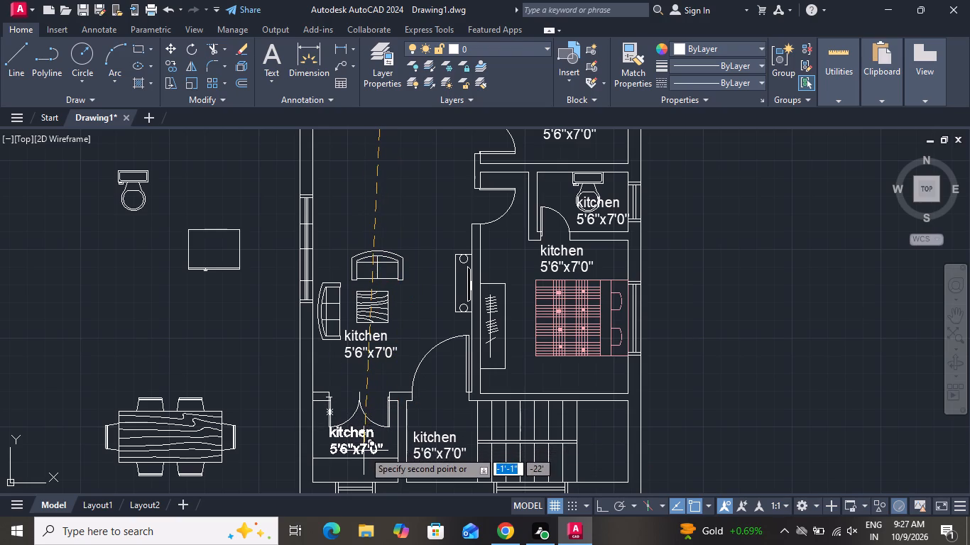
{"action": "left_click", "coordinate": [364, 451]}
{"action": "right_click", "coordinate": [362, 451]}
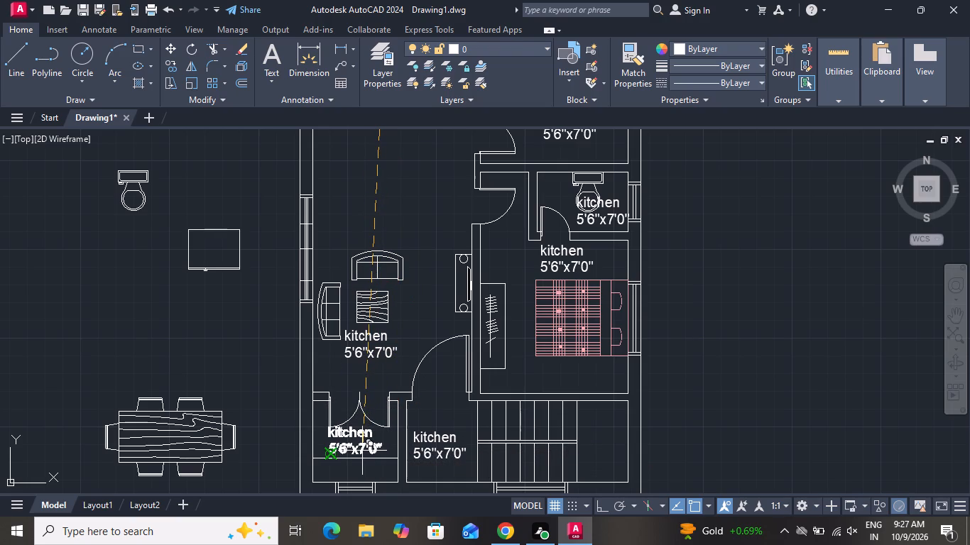
{"action": "left_click", "coordinate": [396, 287]}
Change the room name in the north bathroom's copied label to "toilet".
{"action": "scroll", "coordinate": [432, 317], "scroll_direction": "down", "scroll_amount": 2}
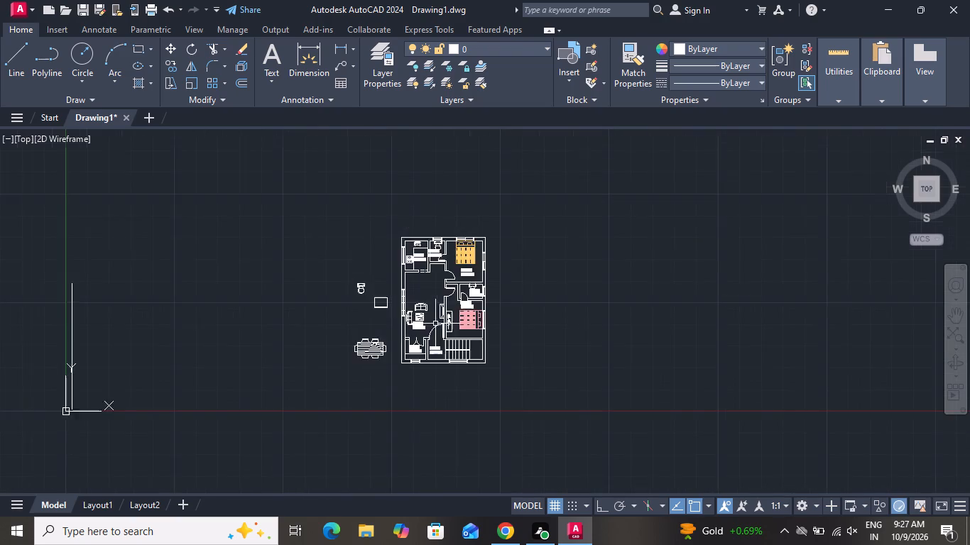
{"action": "scroll", "coordinate": [435, 324], "scroll_direction": "down", "scroll_amount": 2}
{"action": "scroll", "coordinate": [438, 293], "scroll_direction": "up", "scroll_amount": 7}
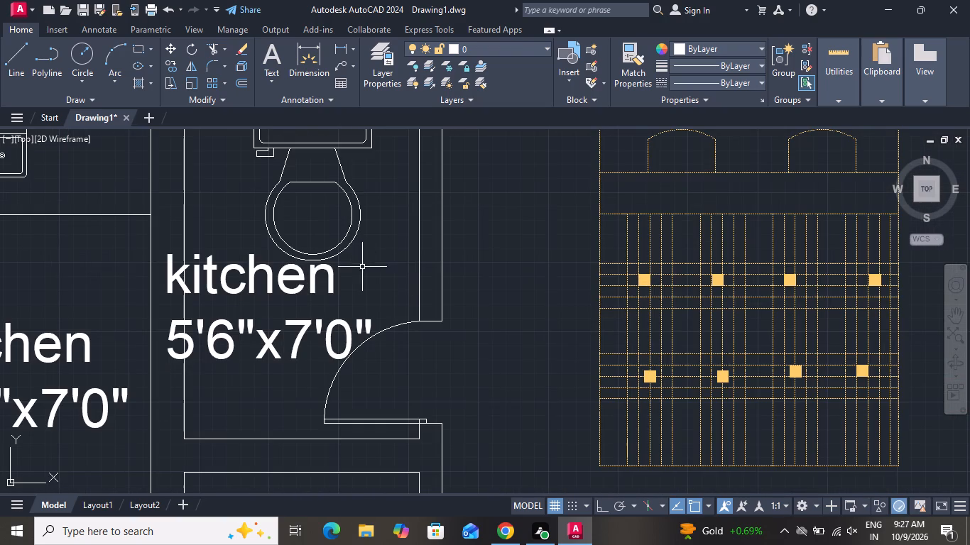
{"action": "double_click", "coordinate": [331, 285]}
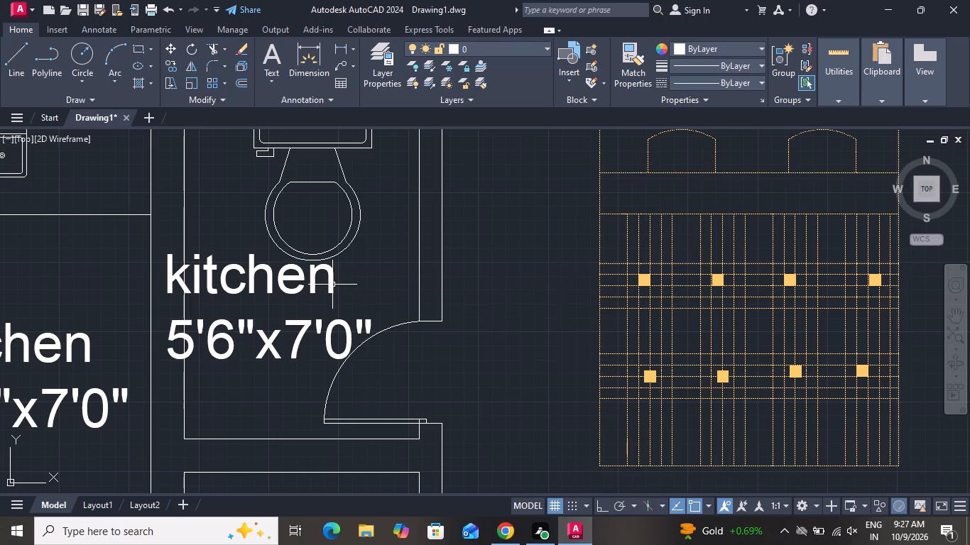
{"action": "double_click", "coordinate": [332, 285]}
{"action": "triple_click", "coordinate": [331, 283]}
{"action": "scroll", "coordinate": [334, 284], "scroll_direction": "down", "scroll_amount": 1}
{"action": "scroll", "coordinate": [334, 287], "scroll_direction": "up", "scroll_amount": 1}
{"action": "scroll", "coordinate": [337, 287], "scroll_direction": "down", "scroll_amount": 2}
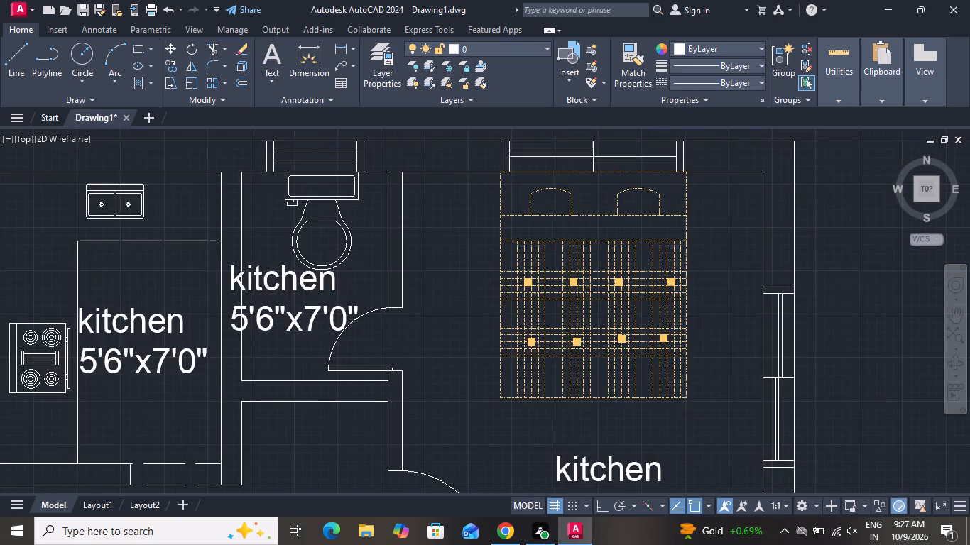
{"action": "scroll", "coordinate": [334, 294], "scroll_direction": "up", "scroll_amount": 2}
{"action": "left_click", "coordinate": [332, 270]}
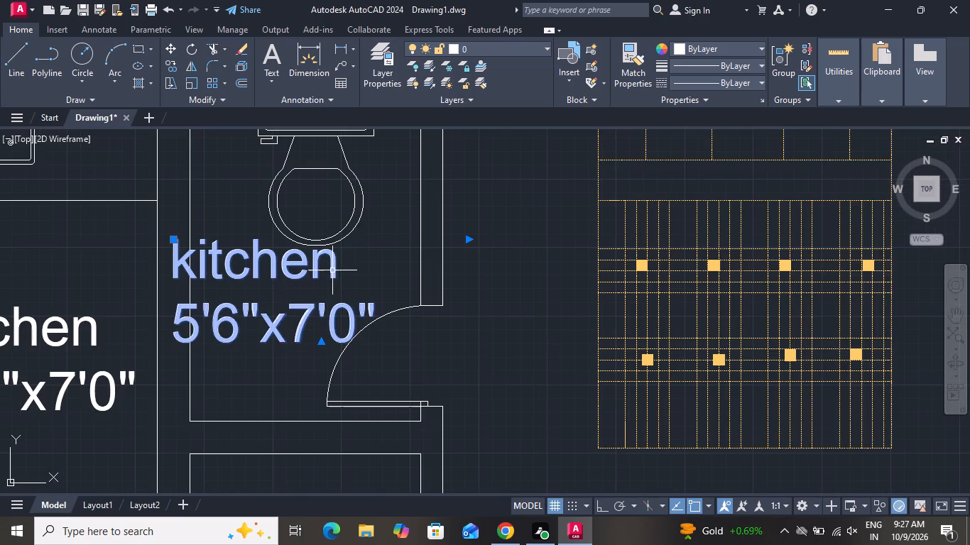
{"action": "double_click", "coordinate": [332, 270]}
{"action": "key", "text": "BackSpace"}
{"action": "key", "text": "BackSpace"}
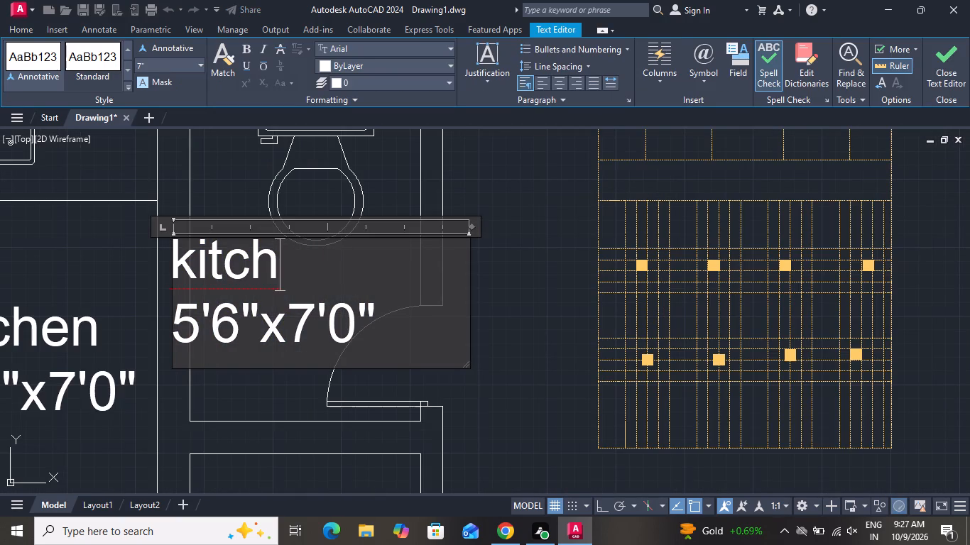
{"action": "key", "text": "BackSpace"}
{"action": "key", "text": "BackSpace"}
{"action": "key", "text": "BackSpace"}
{"action": "key", "text": "BackSpace"}
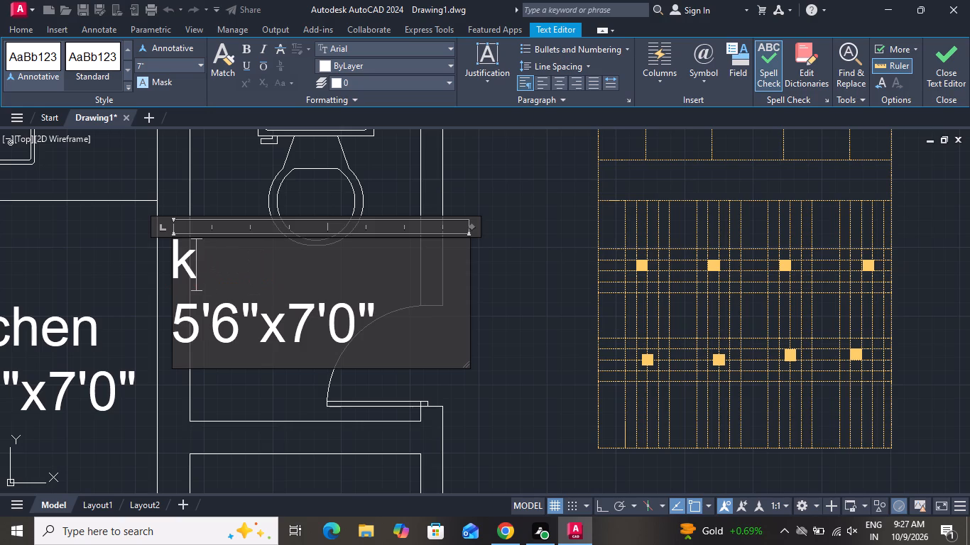
{"action": "key", "text": "BackSpace"}
{"action": "type", "text": "toilet"}
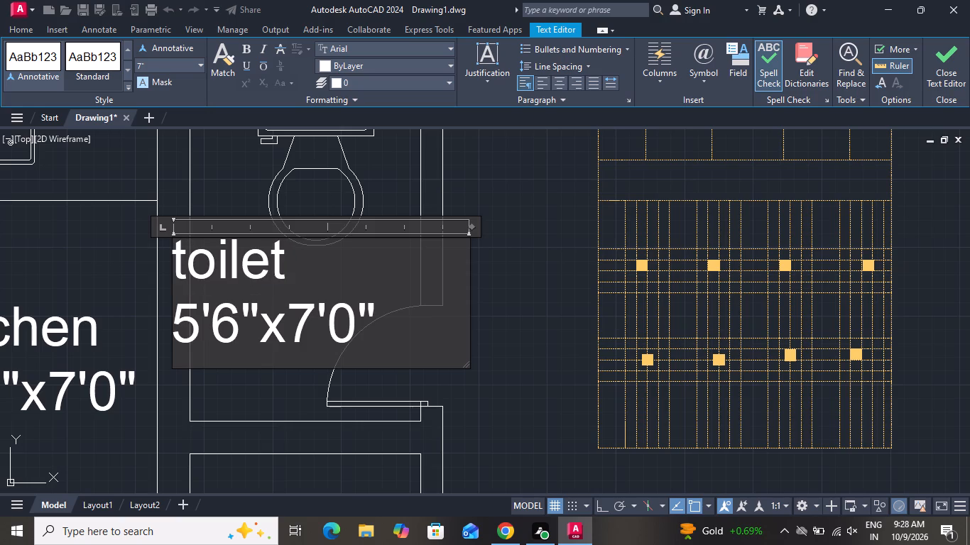
Replace the dimensions in the north bathroom's toilet label with 3'6"x5'0".
{"action": "left_click", "coordinate": [383, 316]}
{"action": "key", "text": "BackSpace"}
{"action": "key", "text": "BackSpace"}
{"action": "key", "text": "BackSpace"}
{"action": "key", "text": "BackSpace"}
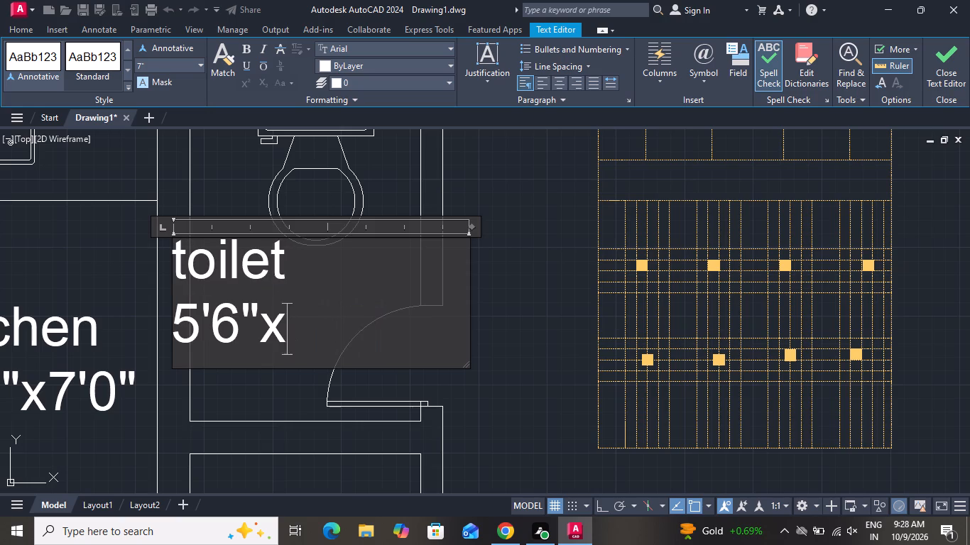
{"action": "key", "text": "BackSpace"}
{"action": "key", "text": "BackSpace"}
{"action": "key", "text": "BackSpace"}
{"action": "key", "text": "BackSpace"}
{"action": "key", "text": "BackSpace"}
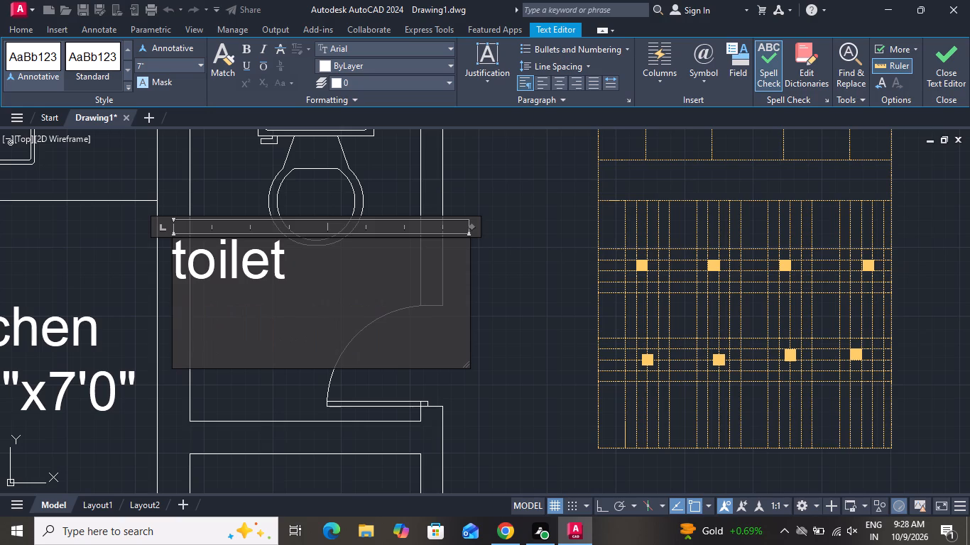
{"action": "type", "text": "3'"}
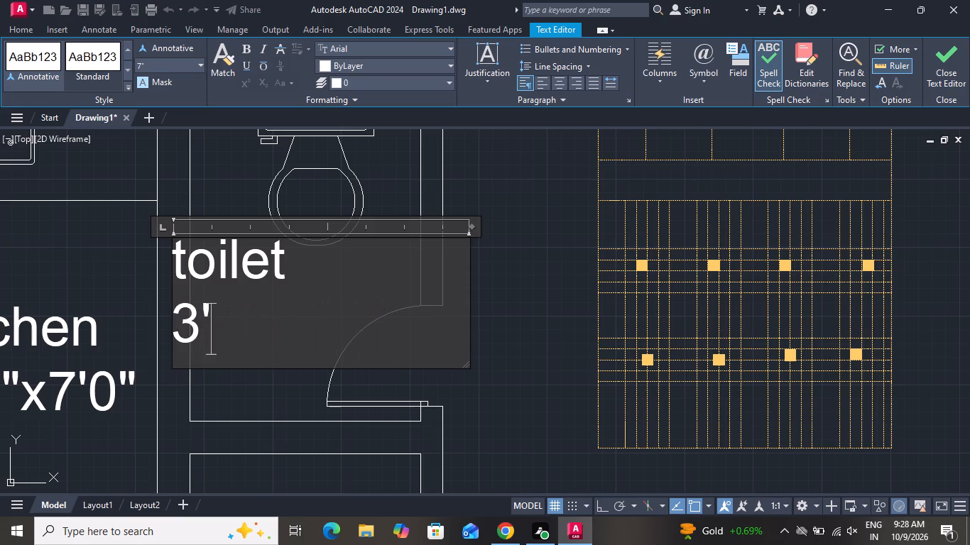
{"action": "key", "text": "6"}
{"action": "type", "text": "\"x"}
{"action": "type", "text": "5'0\""}
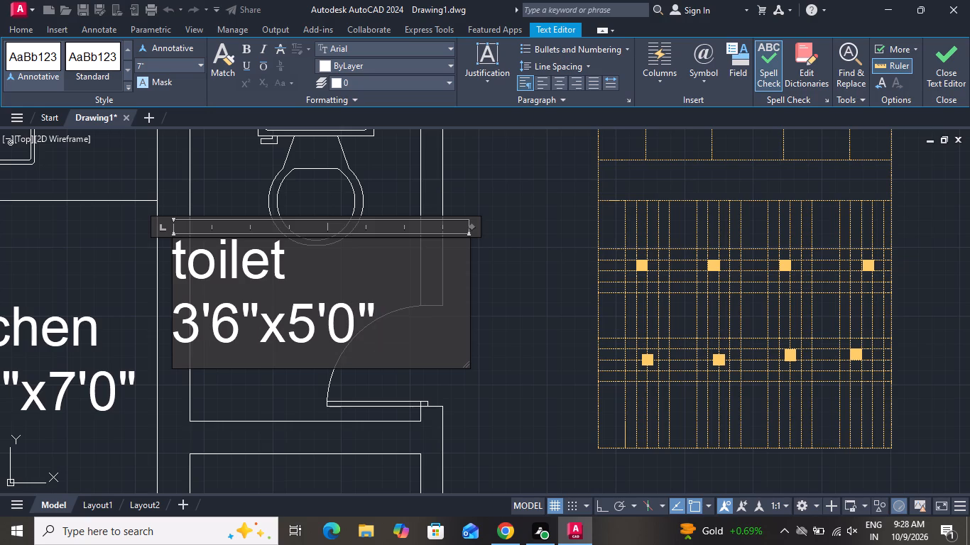
{"action": "left_click", "coordinate": [565, 186]}
{"action": "key", "text": "Return"}
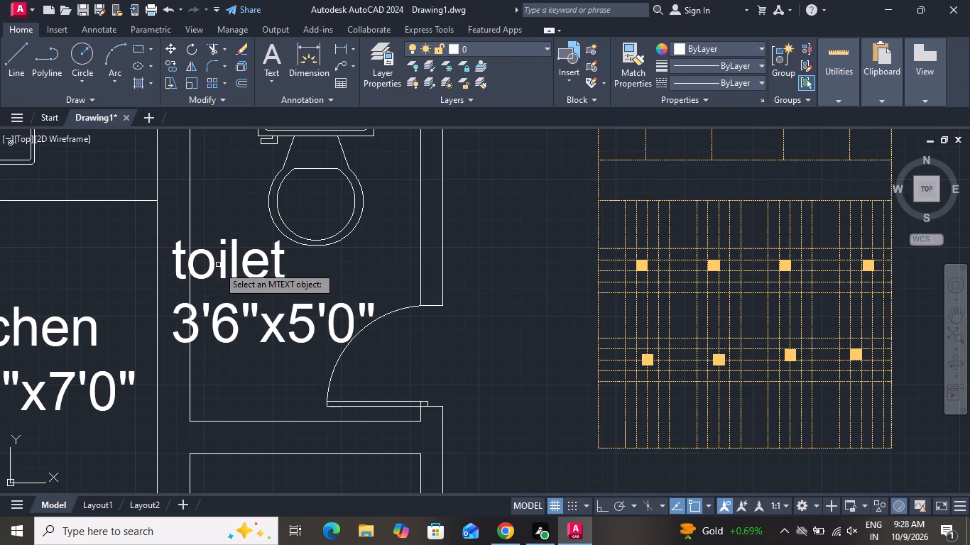
{"action": "key", "text": "Escape"}
Move the toilet label slightly east so its text starts inside the north bathroom's west wall.
{"action": "left_click", "coordinate": [236, 311]}
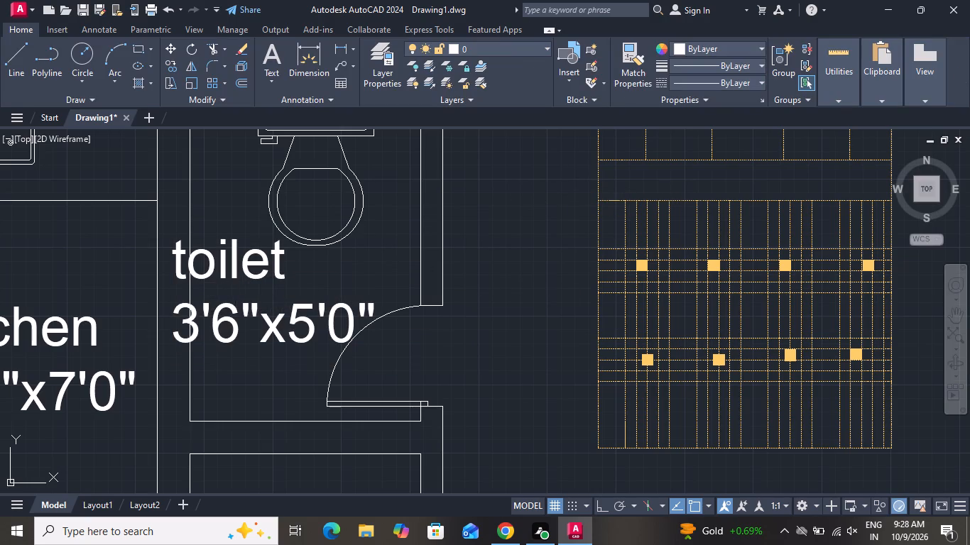
{"action": "left_click", "coordinate": [167, 50]}
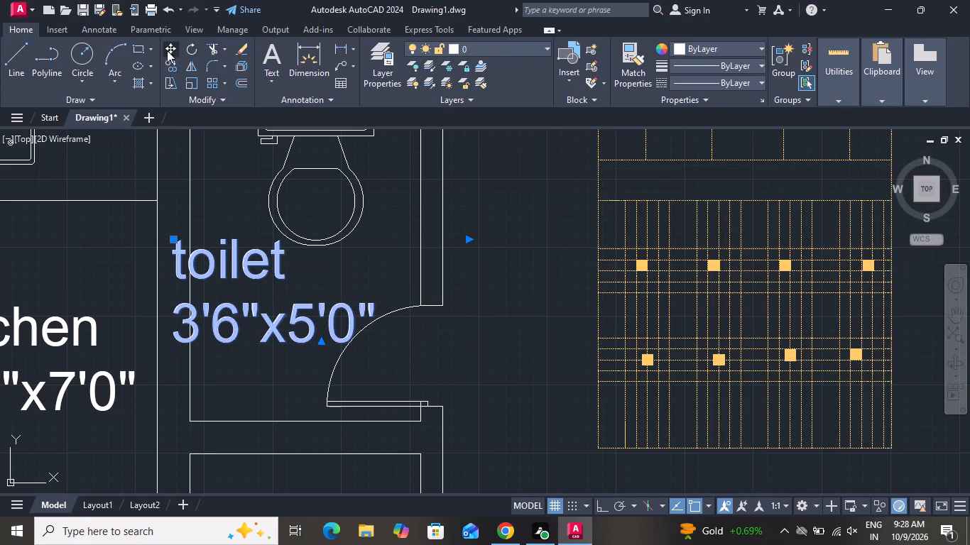
{"action": "left_click", "coordinate": [256, 324]}
{"action": "left_click", "coordinate": [285, 325]}
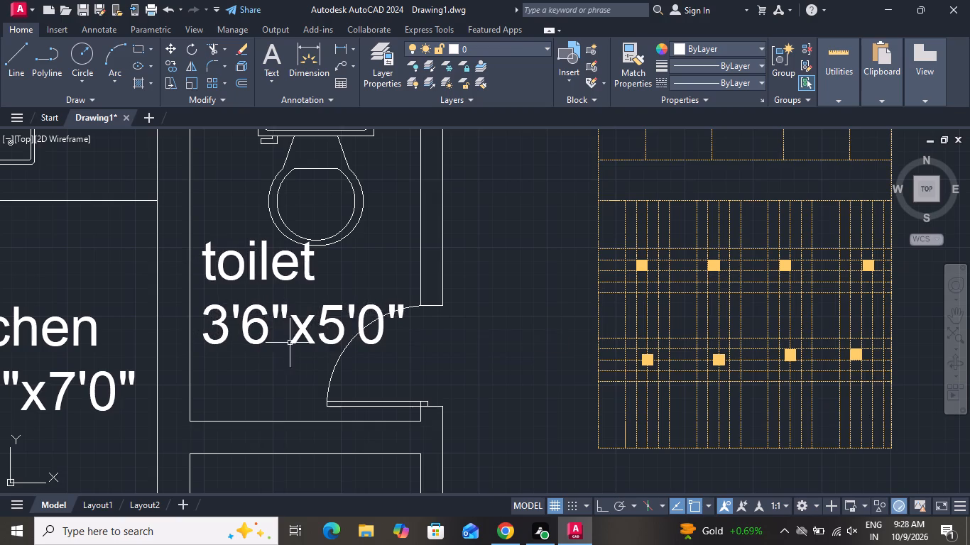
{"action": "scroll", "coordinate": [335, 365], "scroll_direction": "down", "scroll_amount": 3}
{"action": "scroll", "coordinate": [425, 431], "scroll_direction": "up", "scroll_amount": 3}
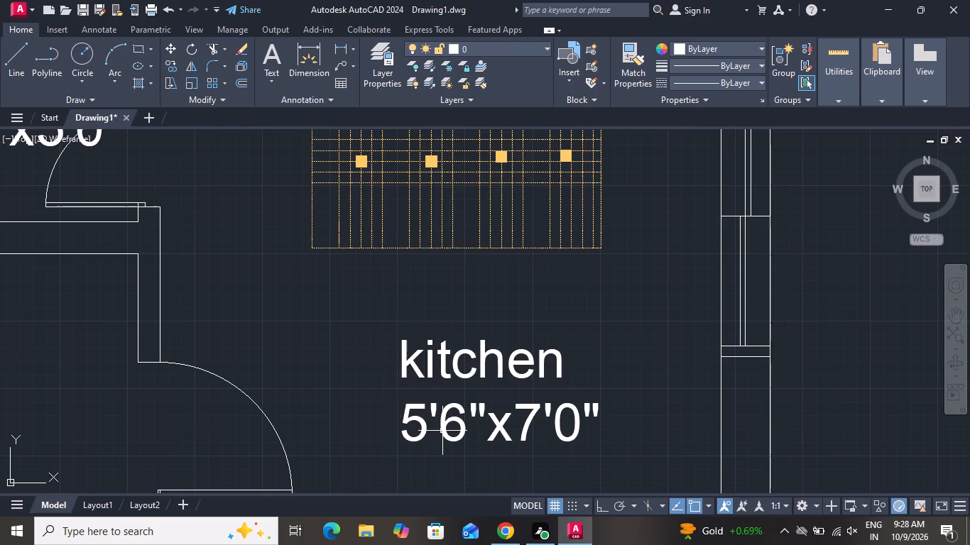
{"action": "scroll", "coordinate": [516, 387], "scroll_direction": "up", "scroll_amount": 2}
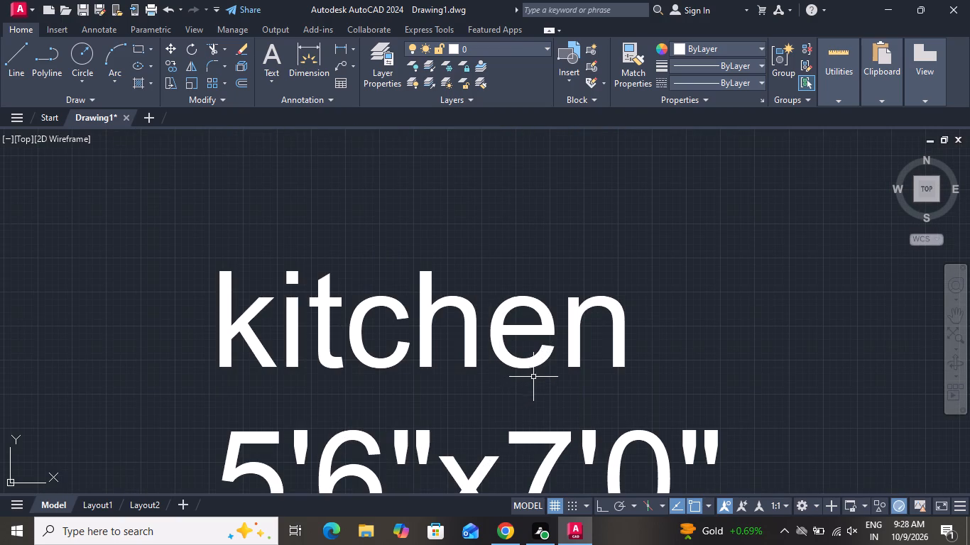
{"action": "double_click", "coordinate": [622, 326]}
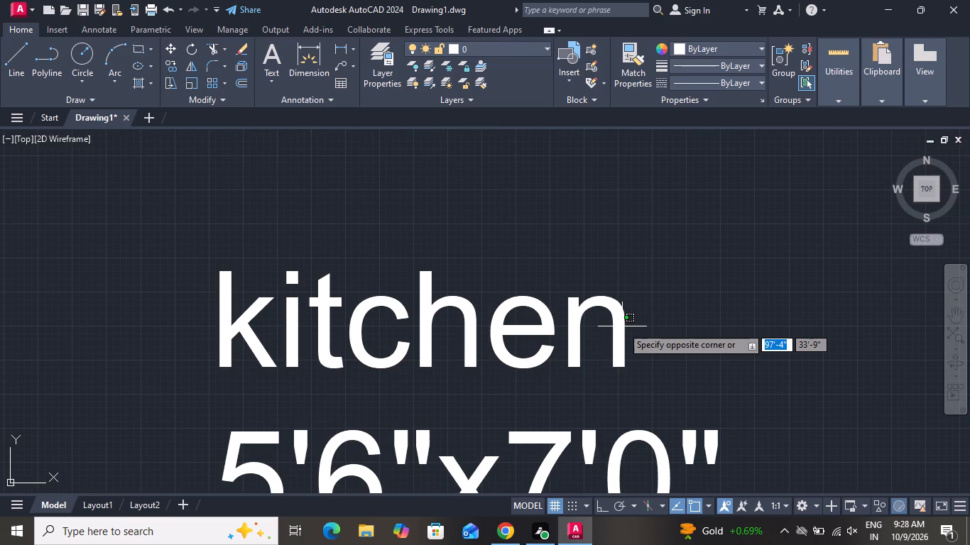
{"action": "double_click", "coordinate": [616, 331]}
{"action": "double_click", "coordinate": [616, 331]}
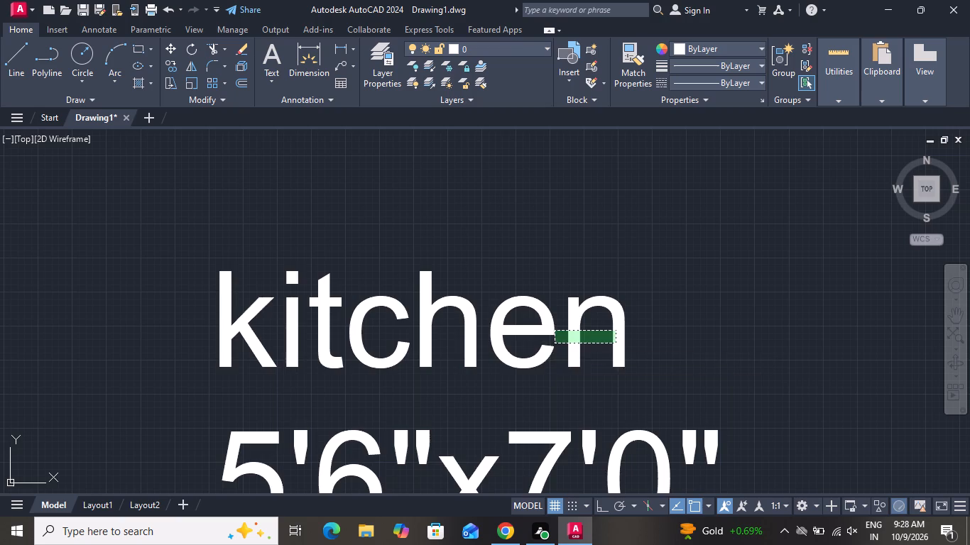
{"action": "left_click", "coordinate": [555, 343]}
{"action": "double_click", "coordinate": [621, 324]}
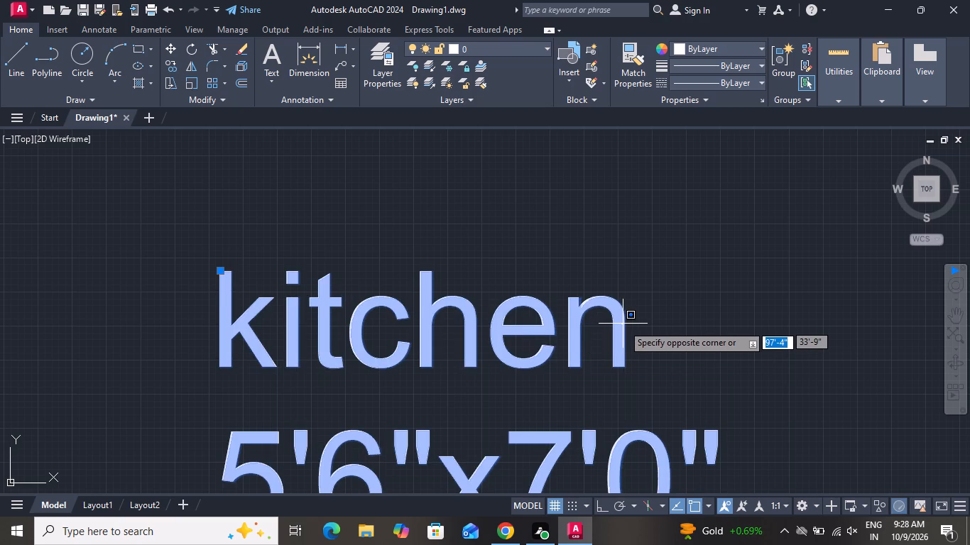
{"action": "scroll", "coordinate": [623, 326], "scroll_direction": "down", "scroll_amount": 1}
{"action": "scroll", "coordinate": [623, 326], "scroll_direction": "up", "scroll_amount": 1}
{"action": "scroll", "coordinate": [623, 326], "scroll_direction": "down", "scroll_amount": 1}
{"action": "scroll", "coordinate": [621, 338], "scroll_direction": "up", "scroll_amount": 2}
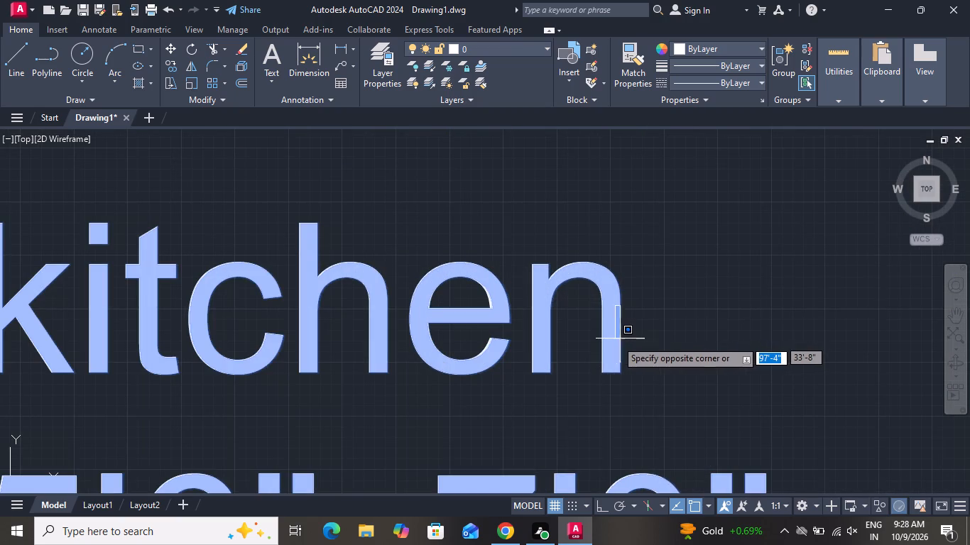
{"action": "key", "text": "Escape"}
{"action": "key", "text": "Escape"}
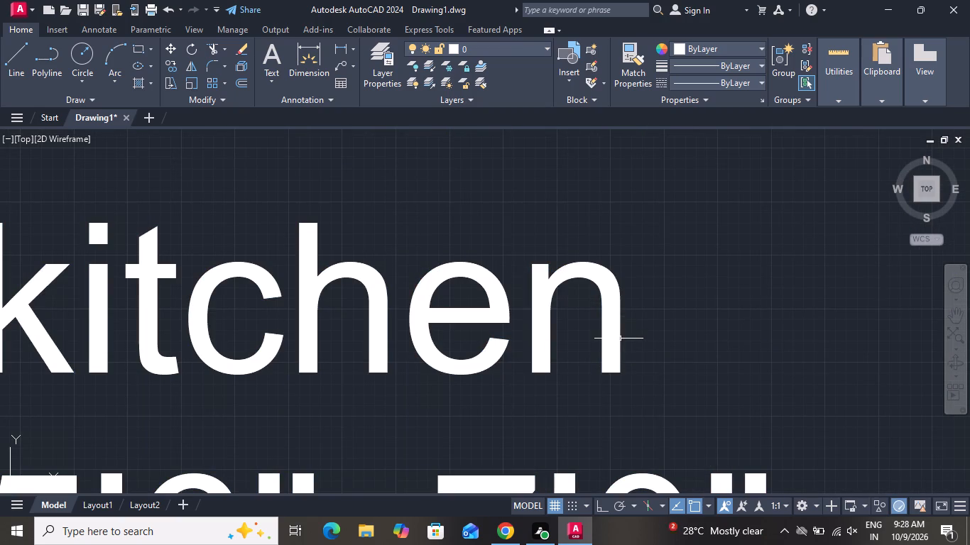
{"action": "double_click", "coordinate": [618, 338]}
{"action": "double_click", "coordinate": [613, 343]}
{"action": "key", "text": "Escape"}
Change the room name in the northeast bedroom's copied label to "bedroom".
{"action": "scroll", "coordinate": [559, 314], "scroll_direction": "down", "scroll_amount": 3}
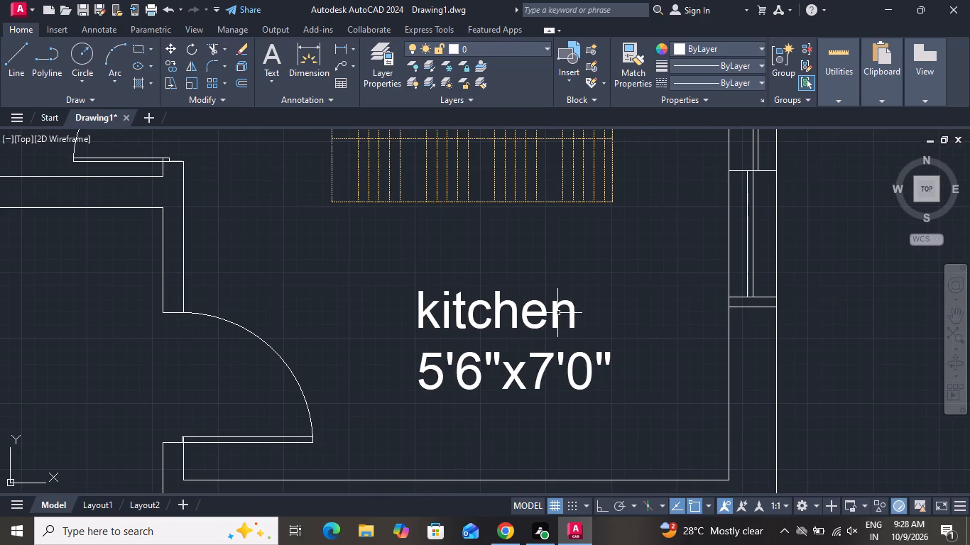
{"action": "scroll", "coordinate": [568, 312], "scroll_direction": "up", "scroll_amount": 3}
{"action": "double_click", "coordinate": [572, 310]}
{"action": "left_click", "coordinate": [554, 326]}
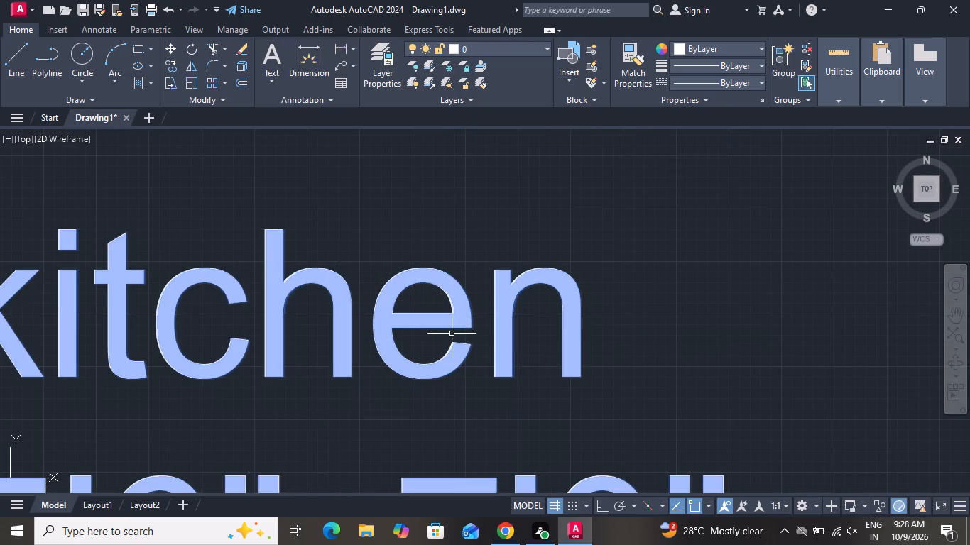
{"action": "left_click", "coordinate": [448, 334]}
{"action": "triple_click", "coordinate": [517, 324]}
{"action": "double_click", "coordinate": [498, 329]}
{"action": "scroll", "coordinate": [575, 323], "scroll_direction": "up", "scroll_amount": 1}
{"action": "scroll", "coordinate": [576, 324], "scroll_direction": "down", "scroll_amount": 7}
{"action": "scroll", "coordinate": [601, 332], "scroll_direction": "up", "scroll_amount": 1}
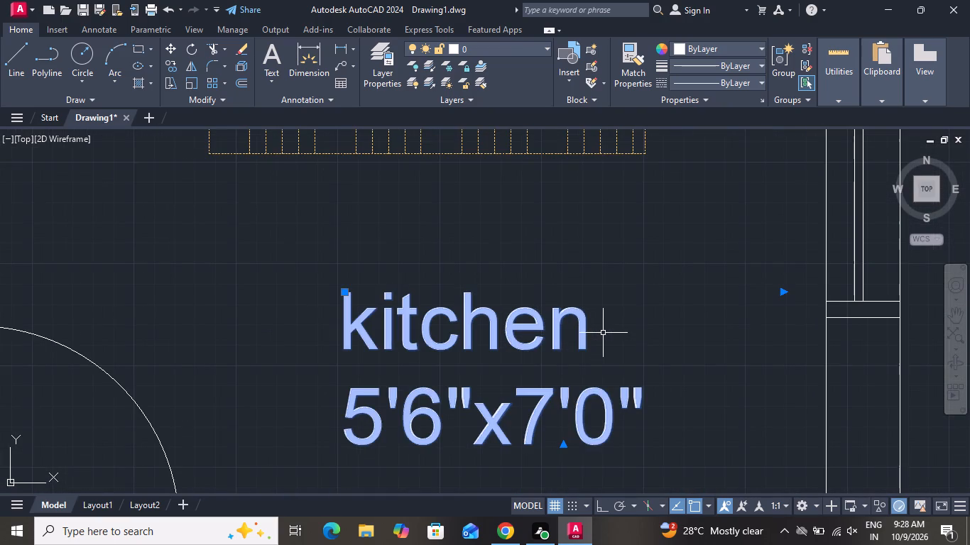
{"action": "triple_click", "coordinate": [585, 331]}
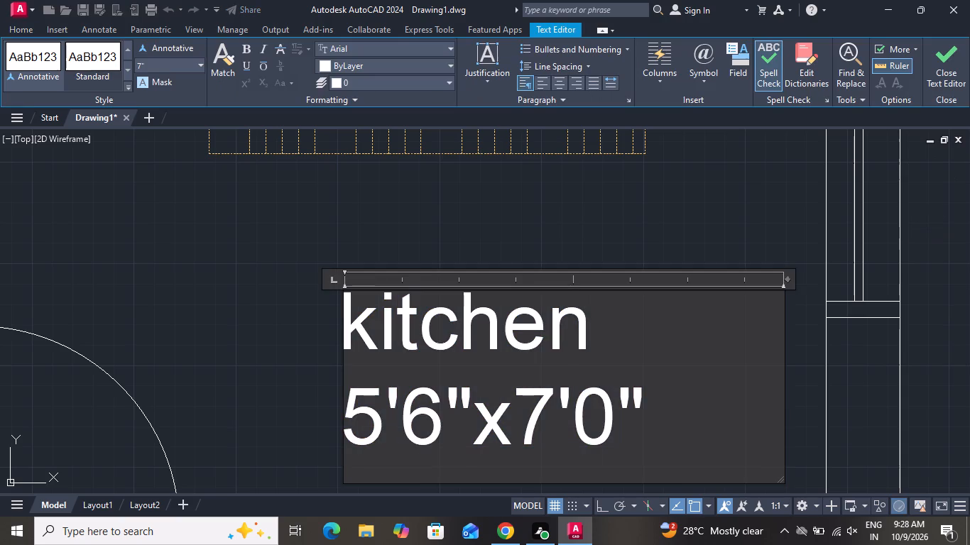
{"action": "key", "text": "BackSpace"}
{"action": "key", "text": "BackSpace"}
{"action": "key", "text": "BackSpace"}
{"action": "key", "text": "BackSpace"}
{"action": "key", "text": "BackSpace"}
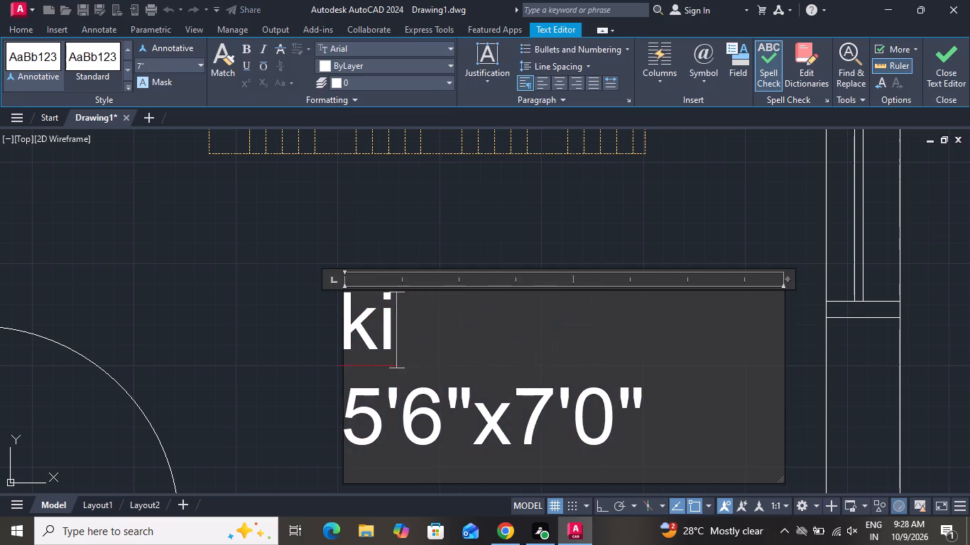
{"action": "key", "text": "BackSpace"}
{"action": "key", "text": "BackSpace"}
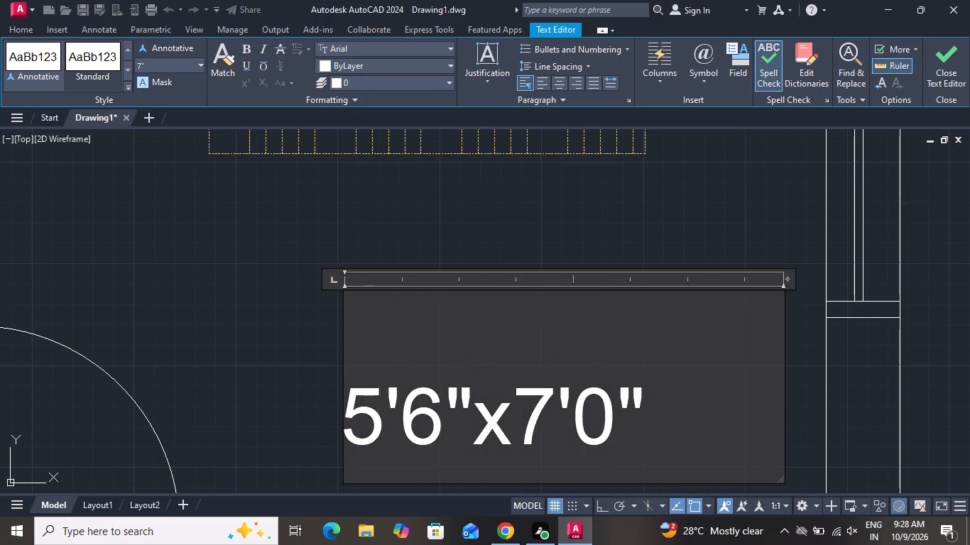
{"action": "type", "text": "bedroom"}
Replace the dimensions in the northeast bedroom's label with 8'9"x9'10".
{"action": "left_click", "coordinate": [674, 426]}
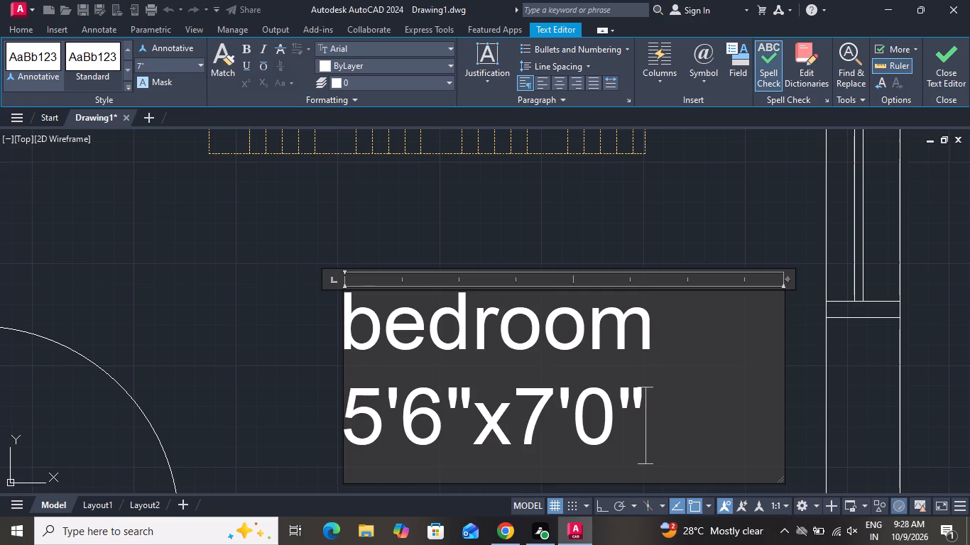
{"action": "key", "text": "BackSpace"}
{"action": "key", "text": "BackSpace"}
{"action": "key", "text": "BackSpace"}
{"action": "key", "text": "BackSpace"}
{"action": "key", "text": "BackSpace"}
{"action": "key", "text": "BackSpace"}
{"action": "key", "text": "BackSpace"}
{"action": "key", "text": "BackSpace"}
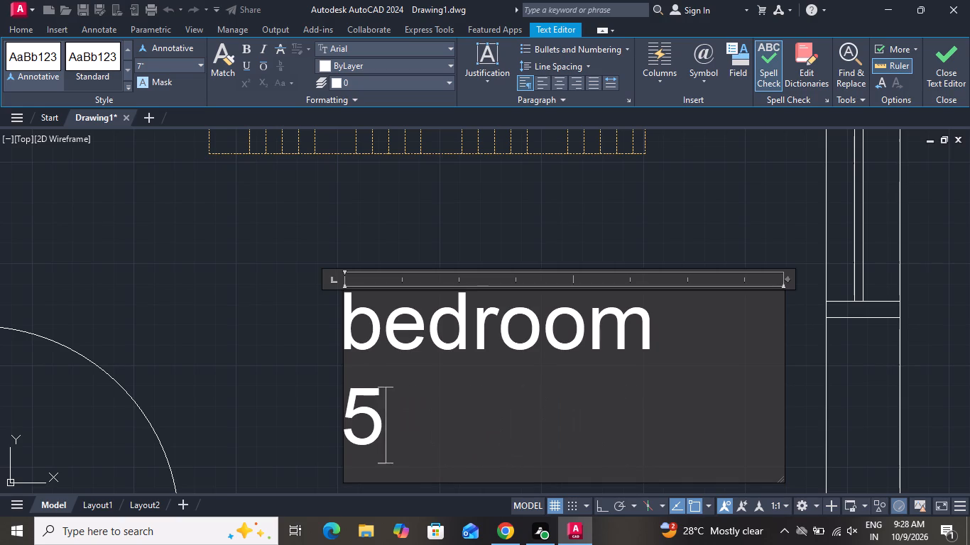
{"action": "key", "text": "BackSpace"}
{"action": "type", "text": "8'"}
{"action": "key", "text": "9"}
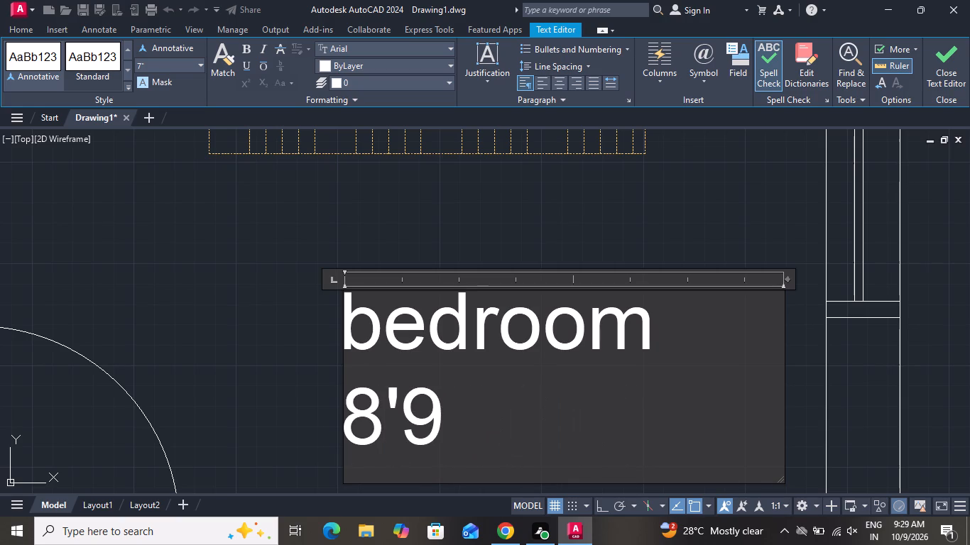
{"action": "key", "text": "shift+quotedbl"}
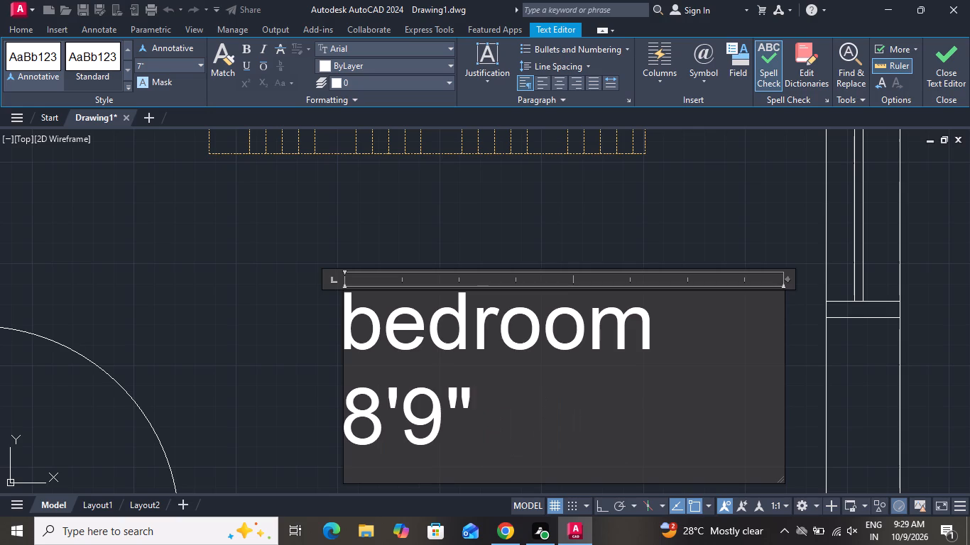
{"action": "key", "text": "x"}
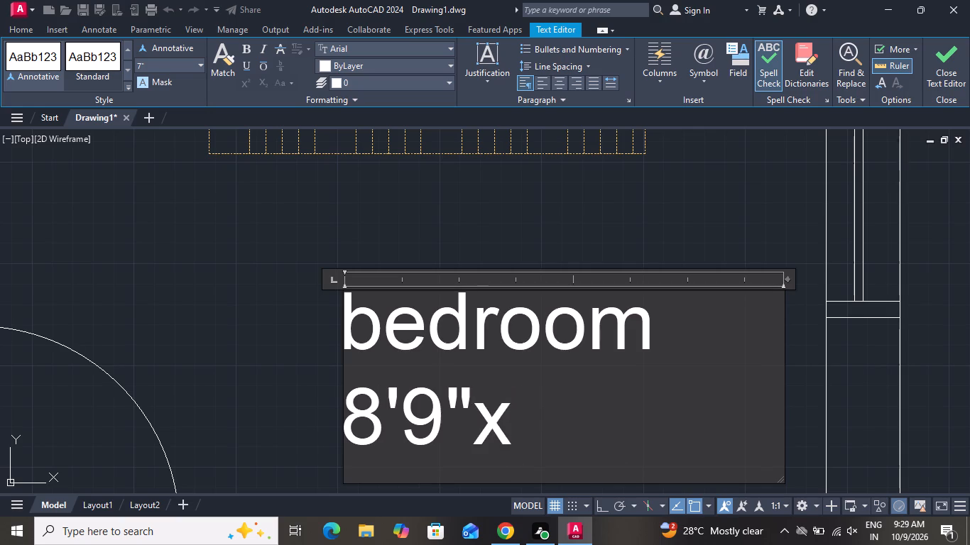
{"action": "key", "text": "9"}
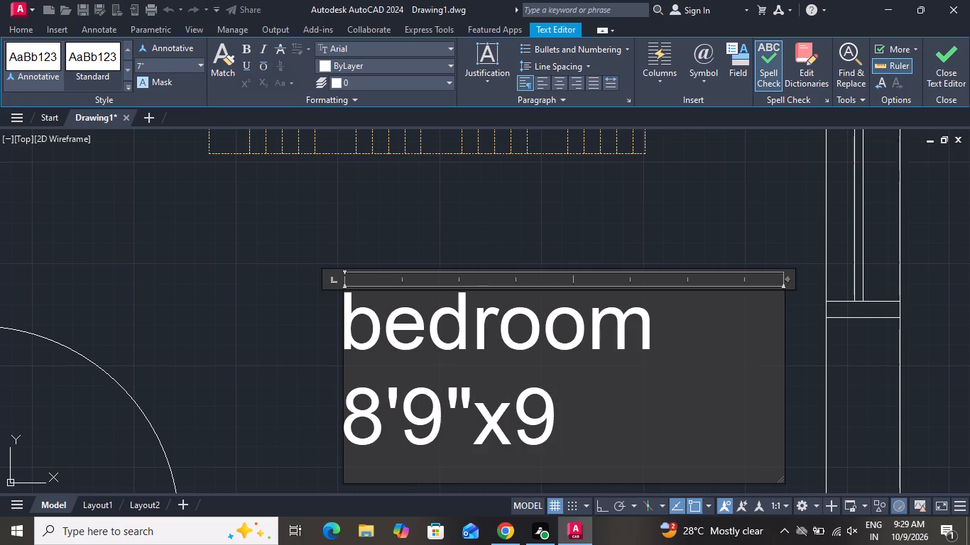
{"action": "key", "text": "apostrophe"}
{"action": "type", "text": "10"}
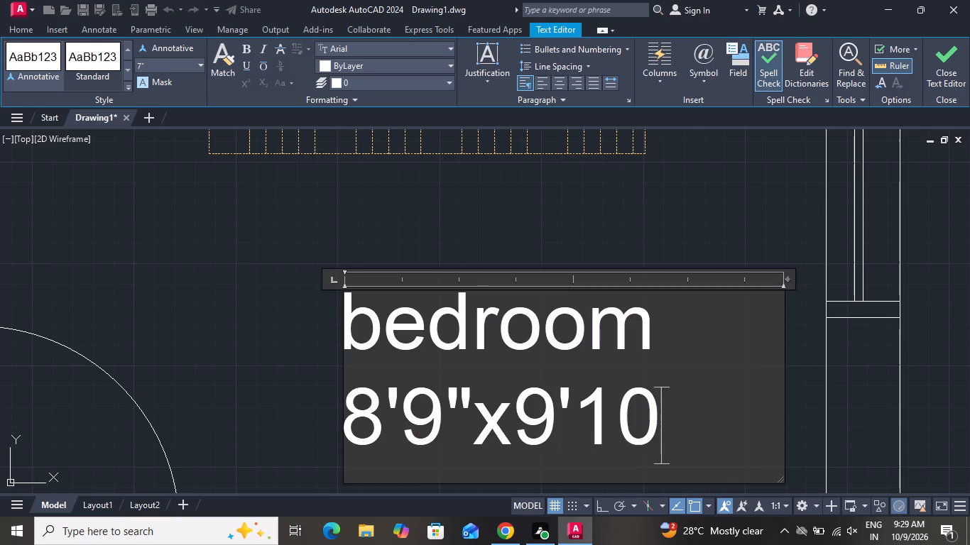
{"action": "key", "text": "shift+quotedbl"}
{"action": "left_click", "coordinate": [685, 169]}
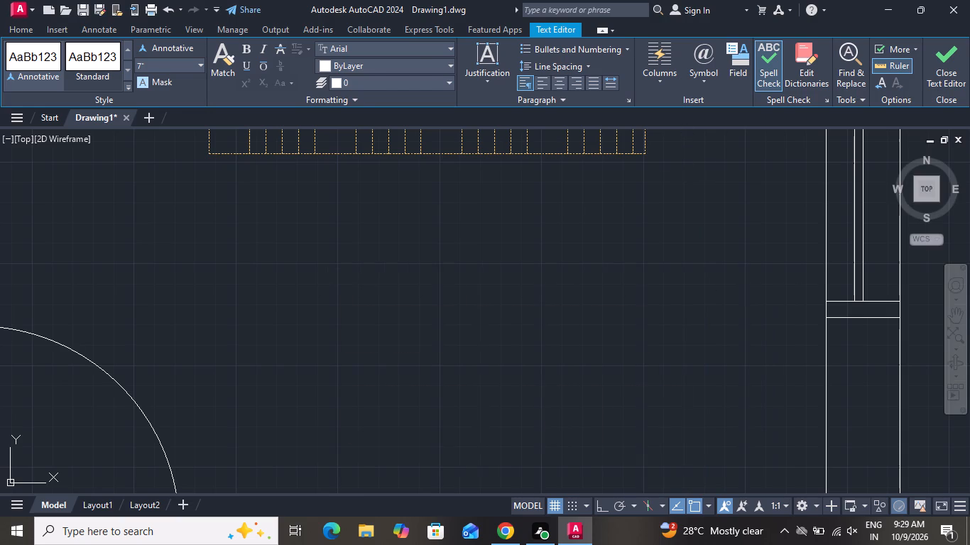
Change the room name in the copied kitchen label inside the east bathroom, below the northeast bedroom, to "toilet".
{"action": "scroll", "coordinate": [697, 204], "scroll_direction": "down", "scroll_amount": 1}
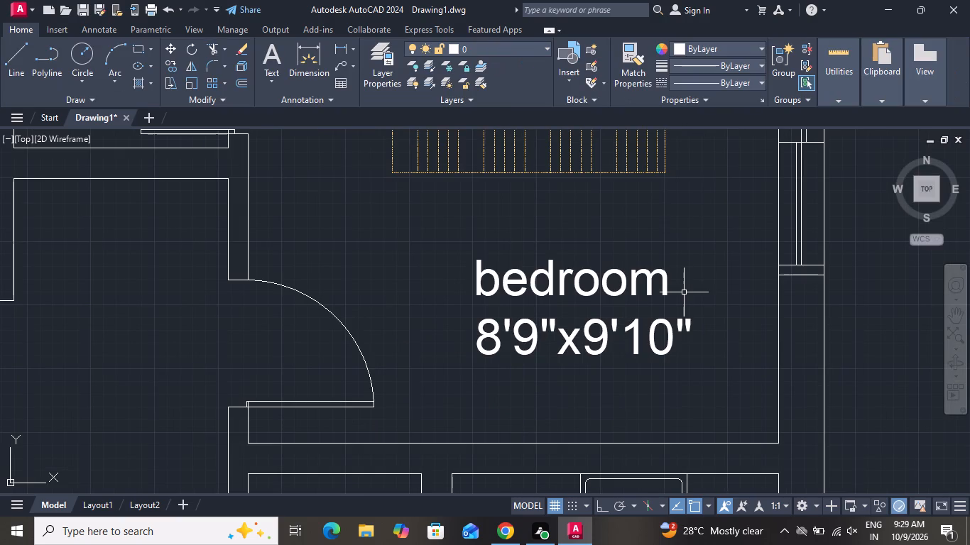
{"action": "scroll", "coordinate": [684, 292], "scroll_direction": "up", "scroll_amount": 1}
{"action": "scroll", "coordinate": [684, 292], "scroll_direction": "down", "scroll_amount": 1}
{"action": "scroll", "coordinate": [612, 321], "scroll_direction": "up", "scroll_amount": 1}
{"action": "scroll", "coordinate": [609, 331], "scroll_direction": "down", "scroll_amount": 1}
{"action": "scroll", "coordinate": [609, 332], "scroll_direction": "up", "scroll_amount": 1}
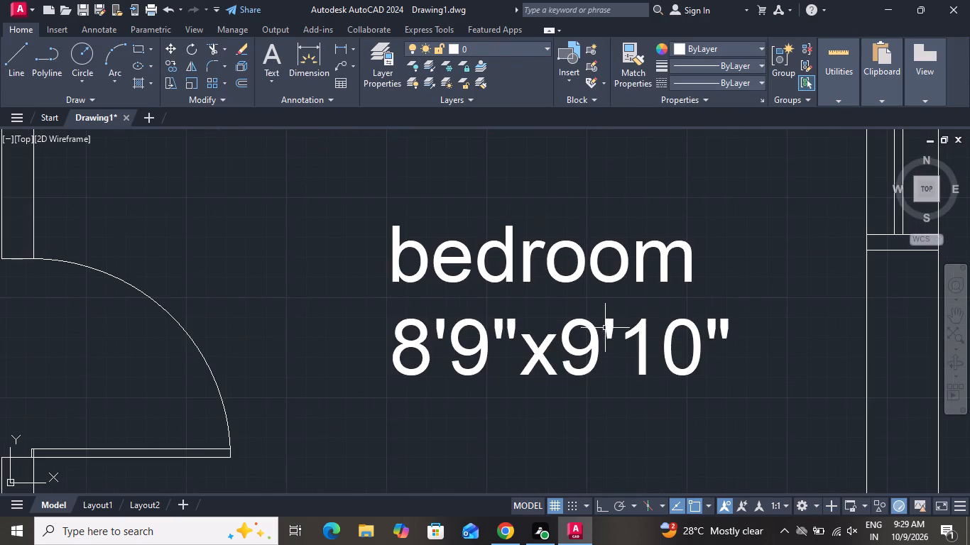
{"action": "scroll", "coordinate": [605, 328], "scroll_direction": "down", "scroll_amount": 4}
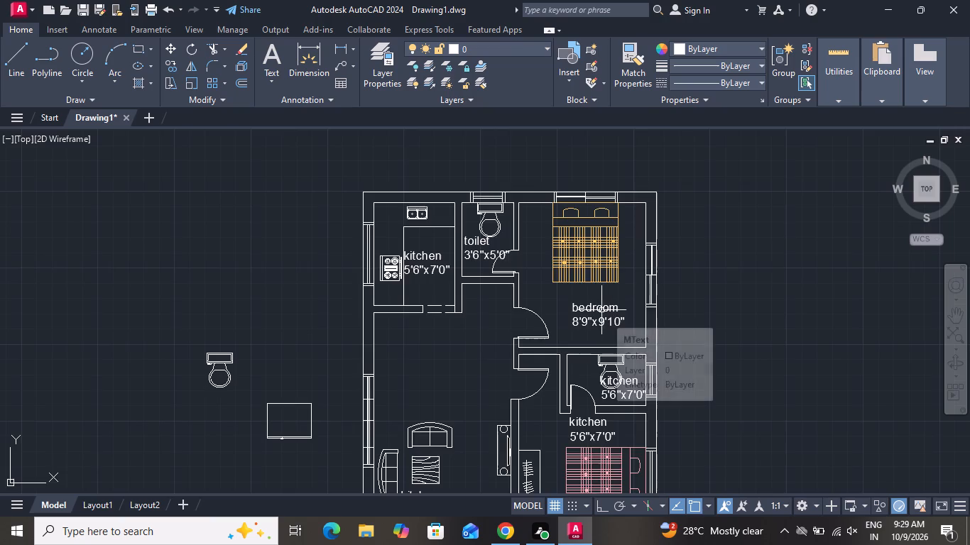
{"action": "scroll", "coordinate": [601, 310], "scroll_direction": "down", "scroll_amount": 3}
{"action": "scroll", "coordinate": [601, 321], "scroll_direction": "up", "scroll_amount": 3}
{"action": "scroll", "coordinate": [601, 363], "scroll_direction": "down", "scroll_amount": 1}
{"action": "scroll", "coordinate": [600, 360], "scroll_direction": "up", "scroll_amount": 1}
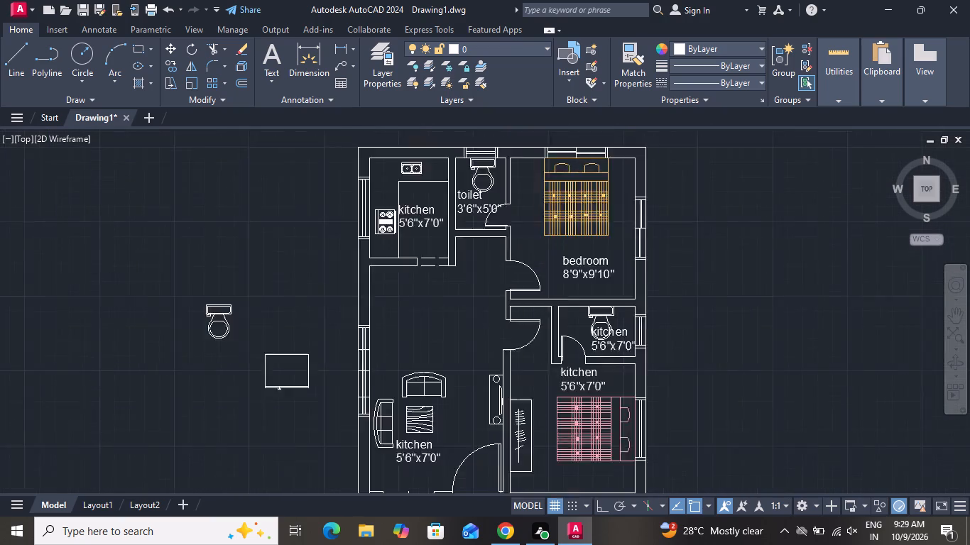
{"action": "scroll", "coordinate": [600, 360], "scroll_direction": "up", "scroll_amount": 4}
{"action": "scroll", "coordinate": [621, 336], "scroll_direction": "down", "scroll_amount": 1}
{"action": "double_click", "coordinate": [680, 269]}
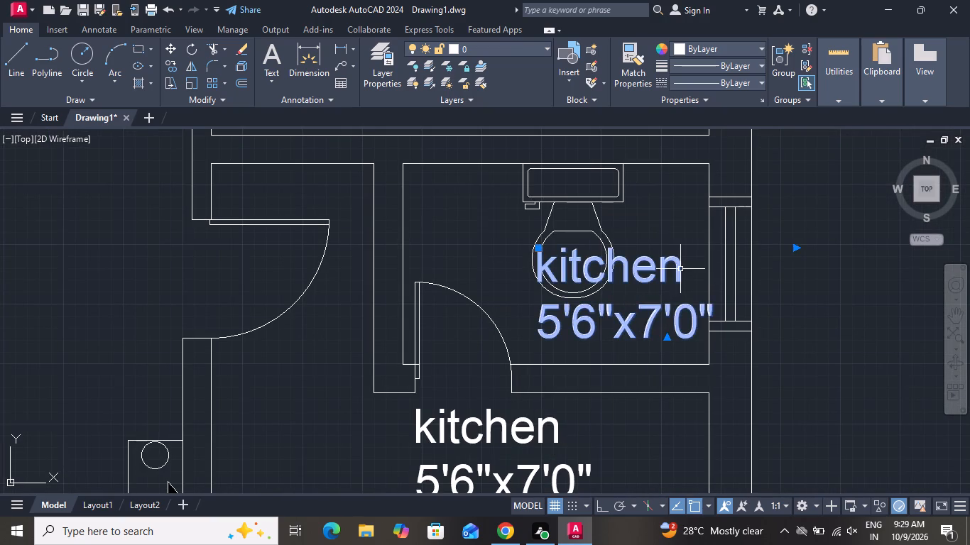
{"action": "key", "text": "BackSpace"}
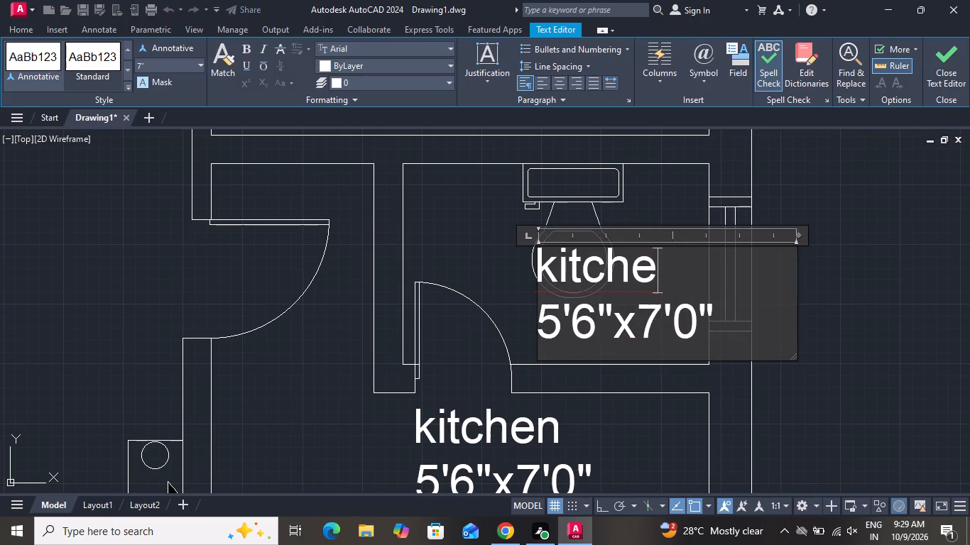
{"action": "key", "text": "BackSpace"}
{"action": "key", "text": "BackSpace"}
{"action": "key", "text": "BackSpace"}
{"action": "key", "text": "BackSpace"}
{"action": "key", "text": "BackSpace"}
{"action": "key", "text": "BackSpace"}
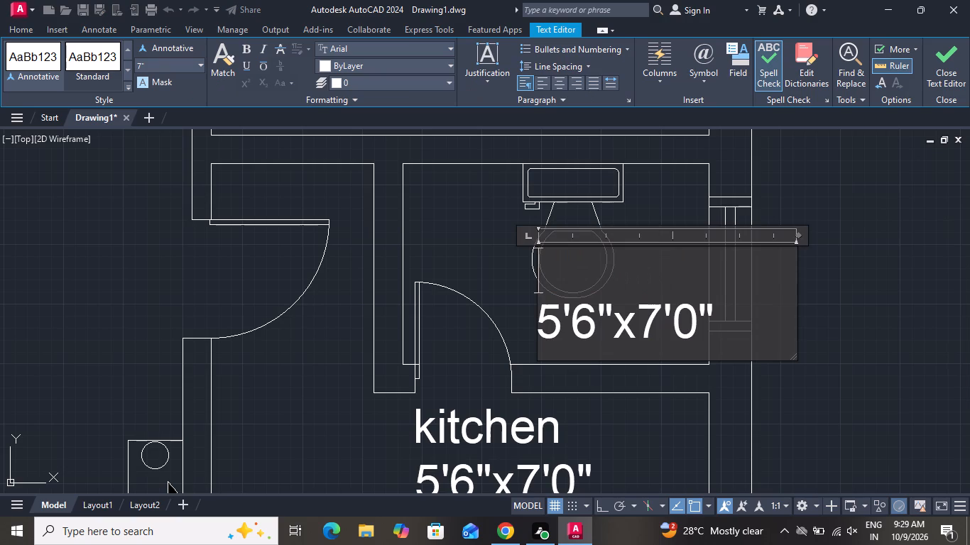
{"action": "type", "text": "to"}
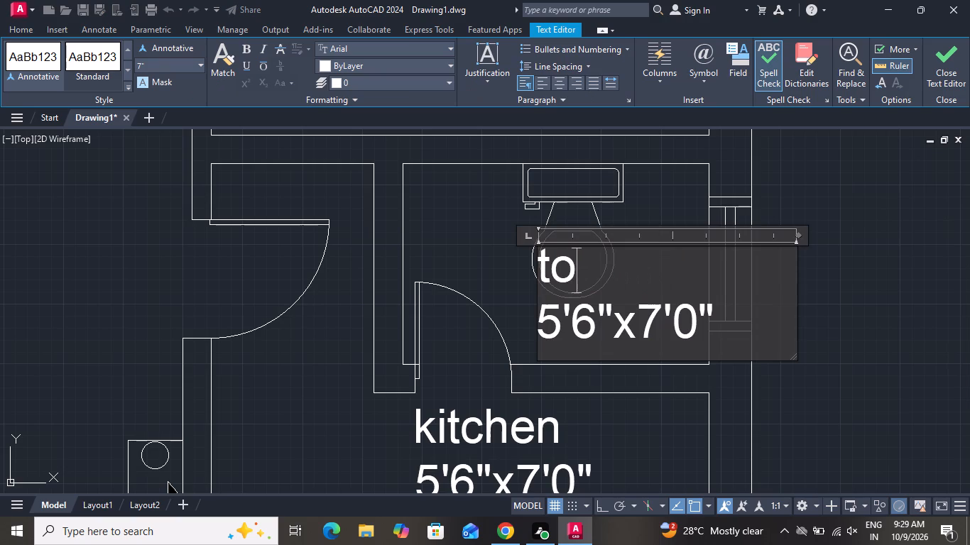
{"action": "type", "text": "ilet"}
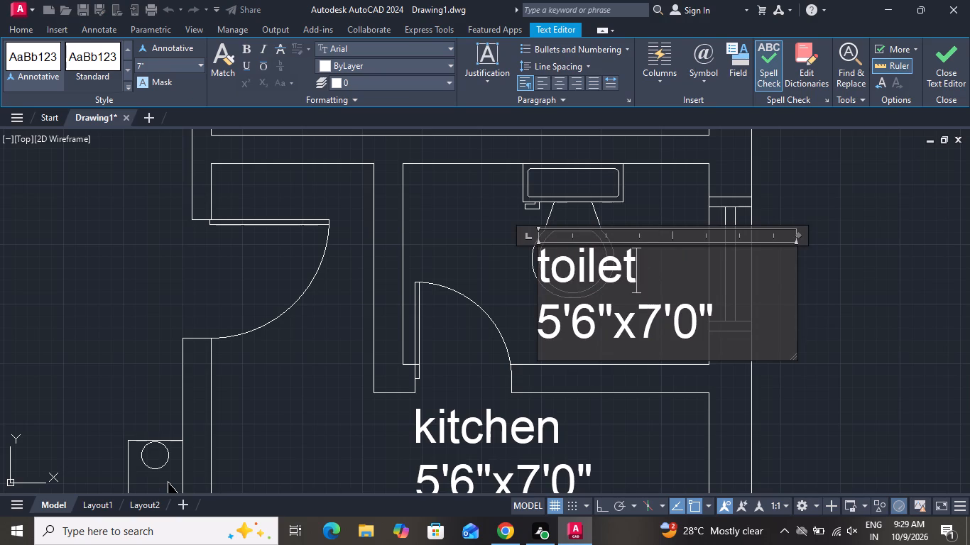
Replace the dimensions in the east bathroom's toilet label with 5'4"x3'6".
{"action": "left_click", "coordinate": [746, 323]}
{"action": "key", "text": "BackSpace"}
{"action": "key", "text": "BackSpace"}
{"action": "key", "text": "BackSpace"}
{"action": "key", "text": "BackSpace"}
{"action": "key", "text": "BackSpace"}
{"action": "key", "text": "BackSpace"}
{"action": "key", "text": "BackSpace"}
{"action": "key", "text": "BackSpace"}
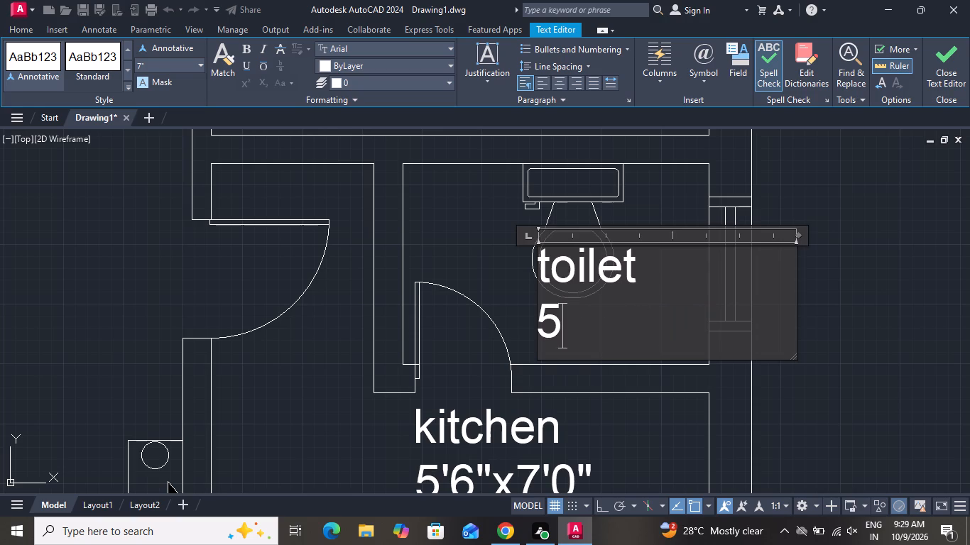
{"action": "key", "text": "apostrophe"}
{"action": "type", "text": "4\"x"}
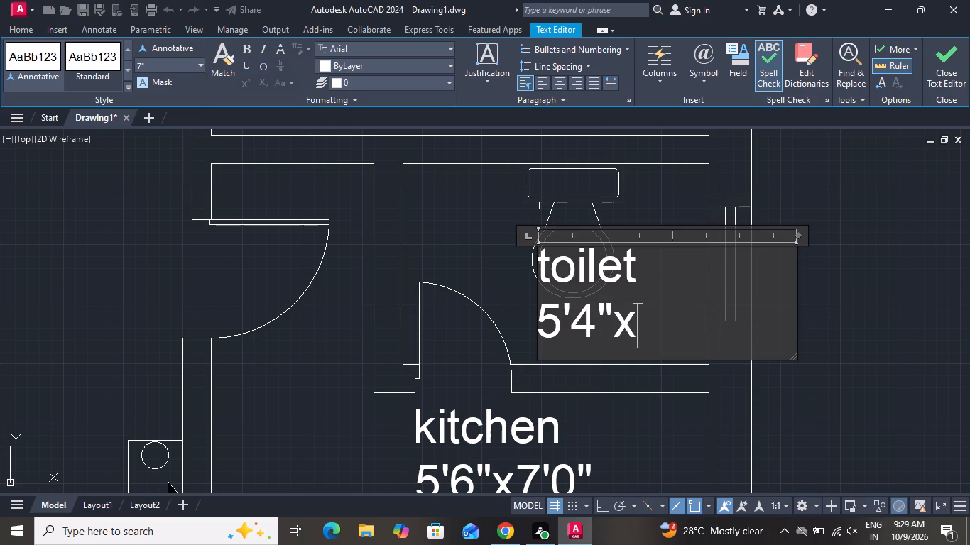
{"action": "type", "text": "3'6\""}
{"action": "left_click", "coordinate": [826, 287]}
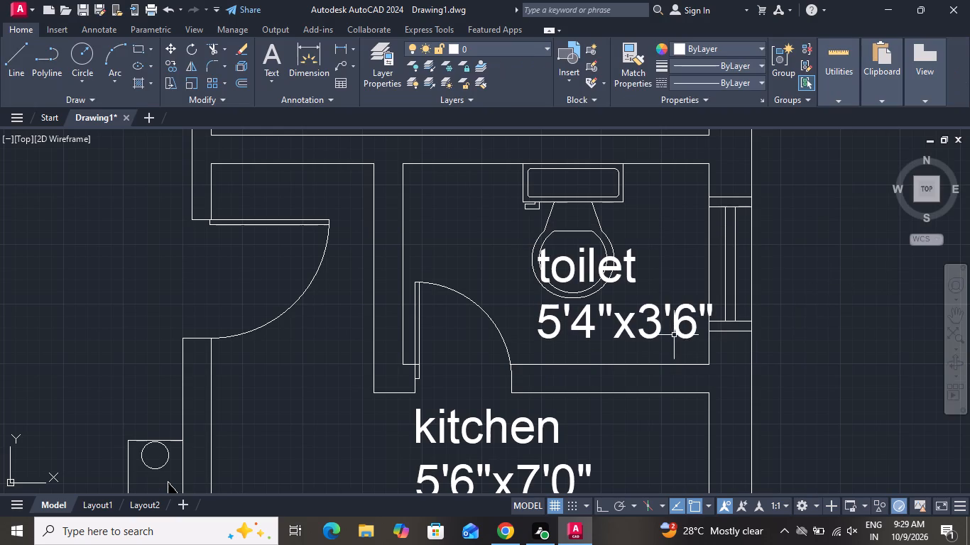
Move the east bathroom's toilet label slightly west and north so its text clears the room's east wall.
{"action": "scroll", "coordinate": [674, 329], "scroll_direction": "up", "scroll_amount": 1}
{"action": "scroll", "coordinate": [674, 329], "scroll_direction": "down", "scroll_amount": 1}
{"action": "scroll", "coordinate": [674, 329], "scroll_direction": "up", "scroll_amount": 1}
{"action": "left_click", "coordinate": [673, 316]}
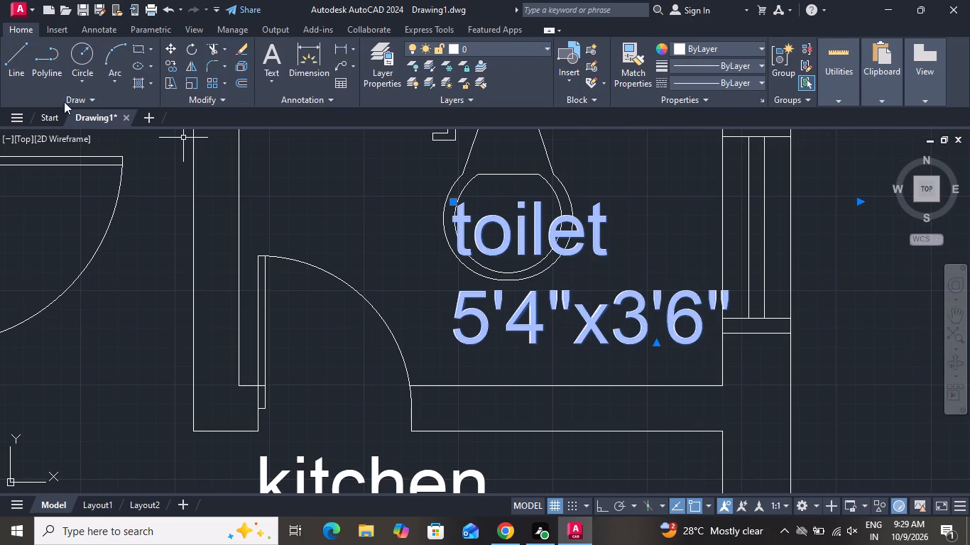
{"action": "left_click", "coordinate": [178, 47]}
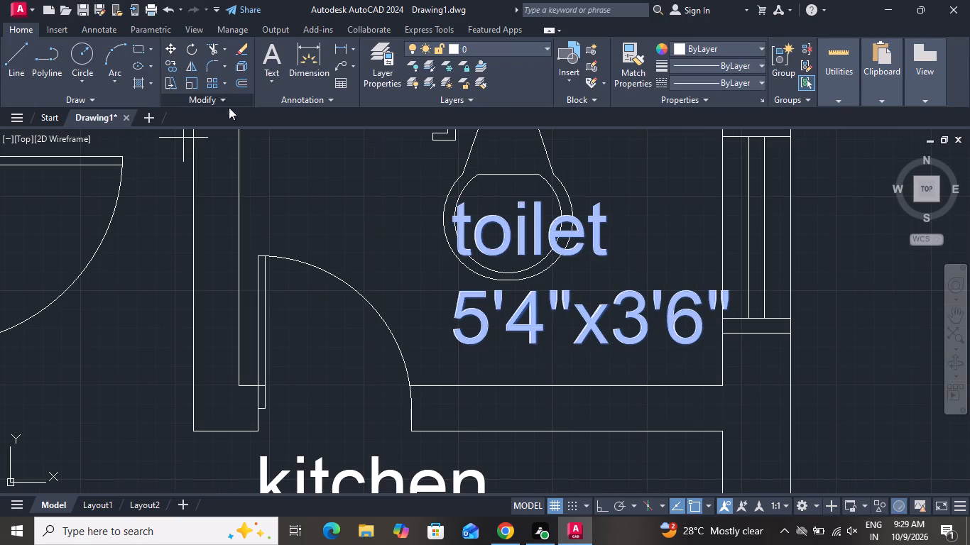
{"action": "left_click", "coordinate": [462, 299]}
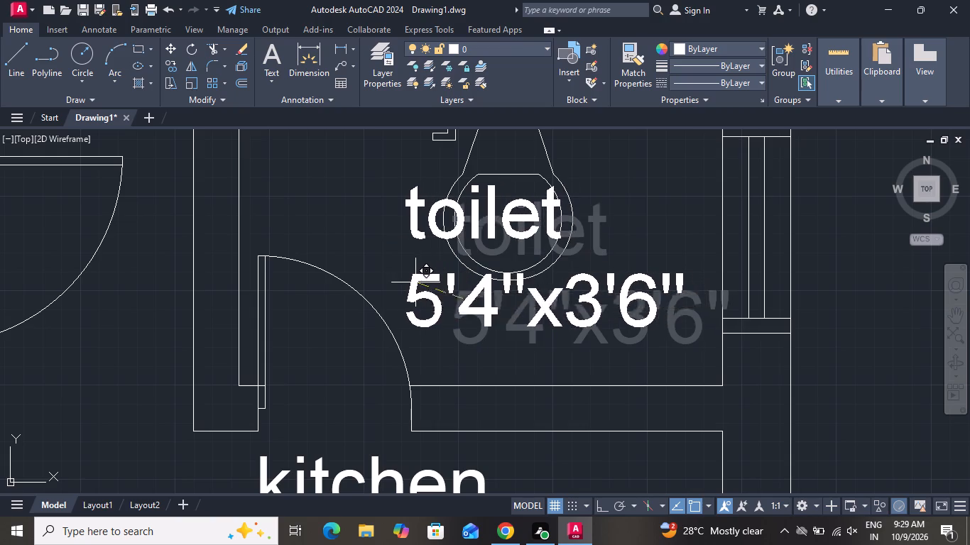
{"action": "left_click", "coordinate": [415, 282]}
Change the room name in the copied kitchen label above the pink bed, south of the east bathroom, to "bedroom -2".
{"action": "scroll", "coordinate": [530, 251], "scroll_direction": "down", "scroll_amount": 3}
{"action": "scroll", "coordinate": [528, 299], "scroll_direction": "up", "scroll_amount": 2}
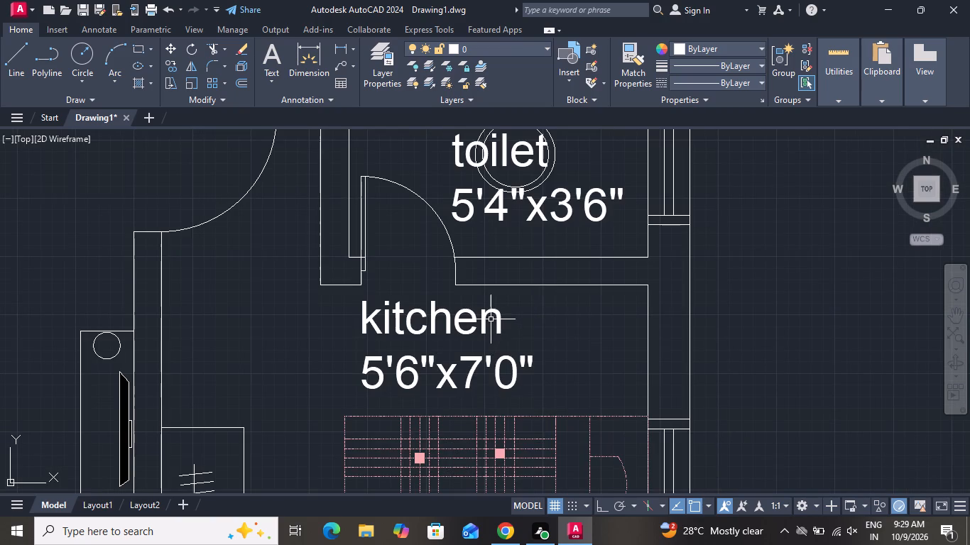
{"action": "double_click", "coordinate": [493, 319]}
{"action": "double_click", "coordinate": [500, 317]}
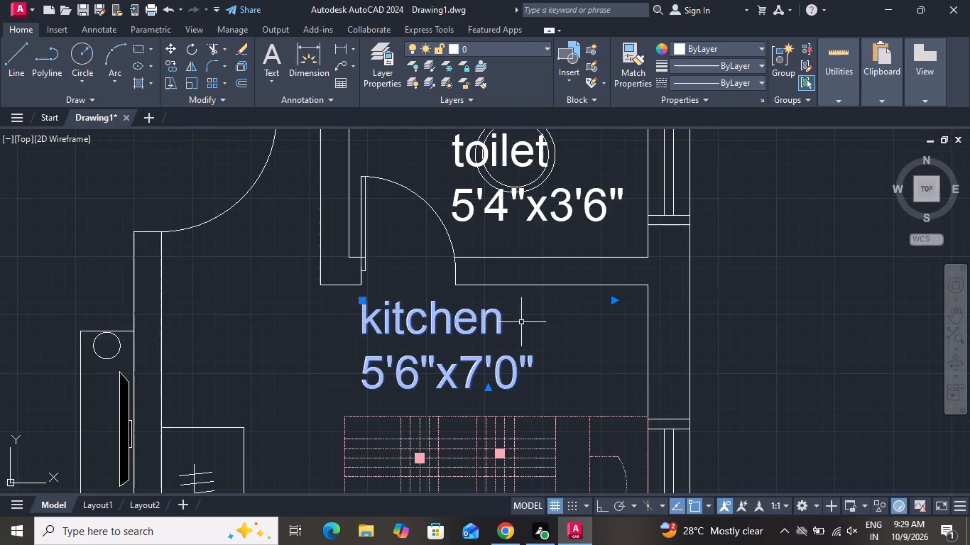
{"action": "scroll", "coordinate": [491, 327], "scroll_direction": "up", "scroll_amount": 1}
{"action": "scroll", "coordinate": [493, 327], "scroll_direction": "down", "scroll_amount": 1}
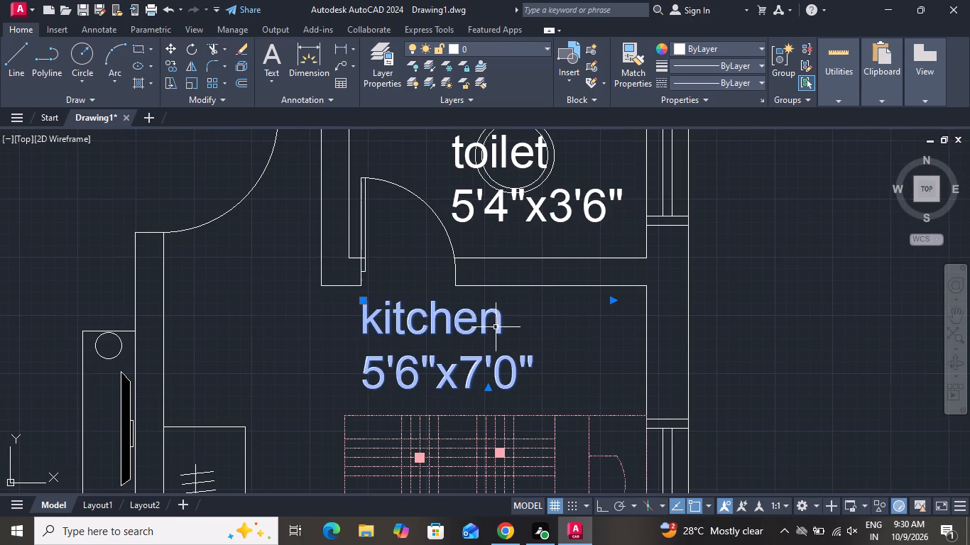
{"action": "double_click", "coordinate": [499, 325]}
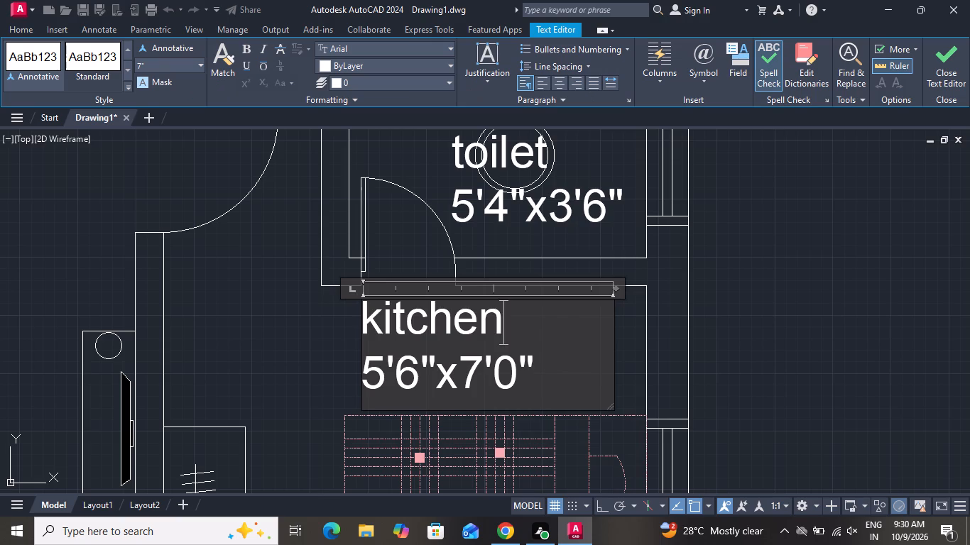
{"action": "key", "text": "BackSpace"}
{"action": "key", "text": "BackSpace"}
{"action": "key", "text": "BackSpace"}
{"action": "key", "text": "BackSpace"}
{"action": "key", "text": "BackSpace"}
{"action": "key", "text": "BackSpace"}
{"action": "key", "text": "BackSpace"}
{"action": "key", "text": "BackSpace"}
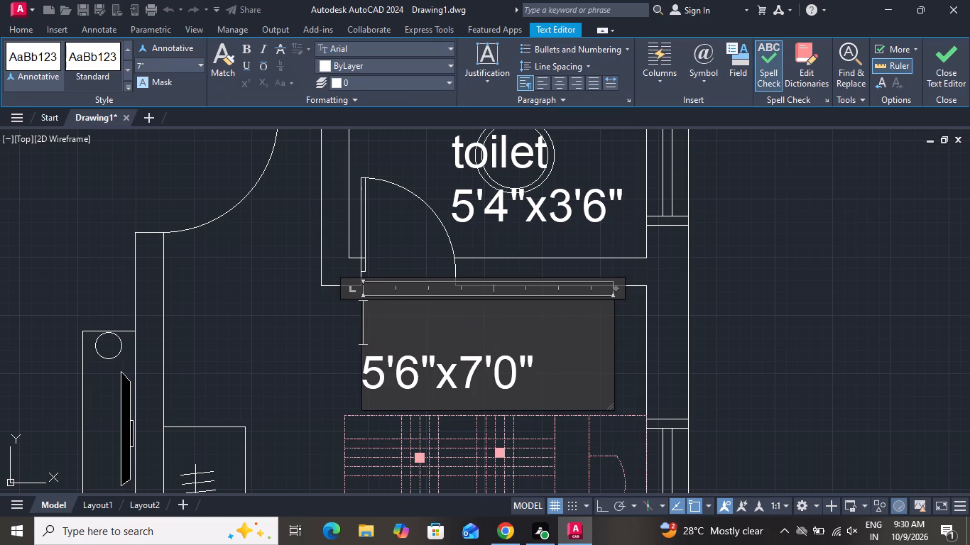
{"action": "key", "text": "BackSpace"}
{"action": "type", "text": "bedroom"}
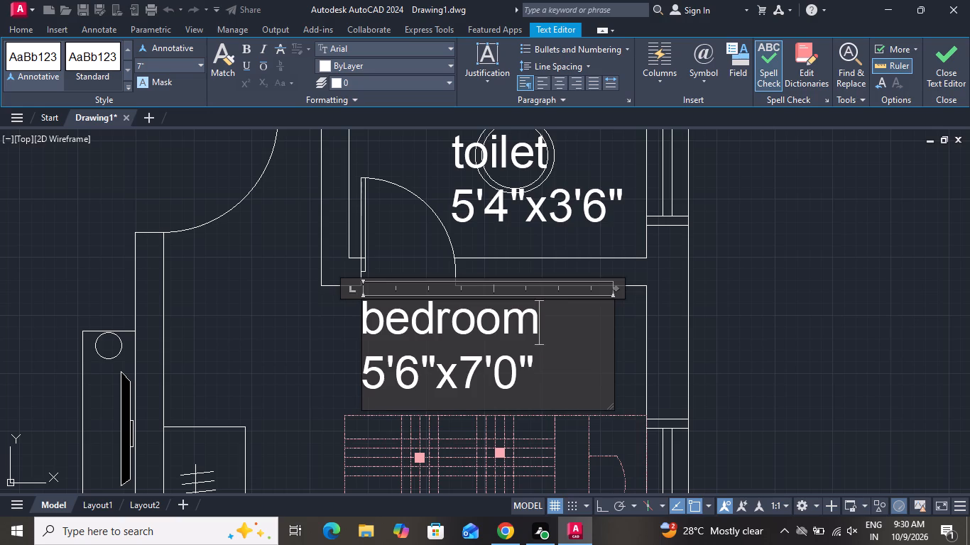
{"action": "key", "text": "space"}
{"action": "type", "text": "-2"}
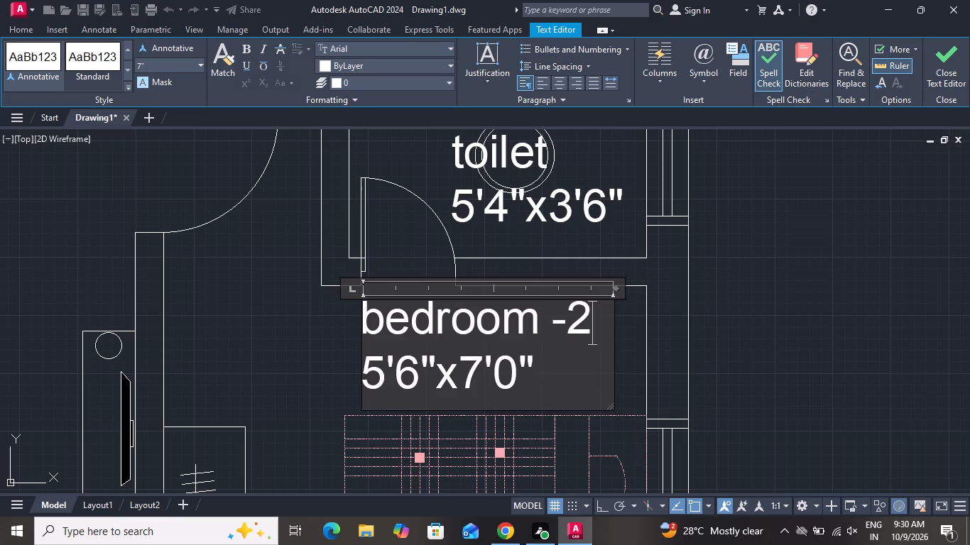
Replace the dimensions in the "bedroom -2" label above the pink bed with 8'9"x9'0".
{"action": "left_click", "coordinate": [547, 365]}
{"action": "key", "text": "BackSpace"}
{"action": "key", "text": "BackSpace"}
{"action": "key", "text": "BackSpace"}
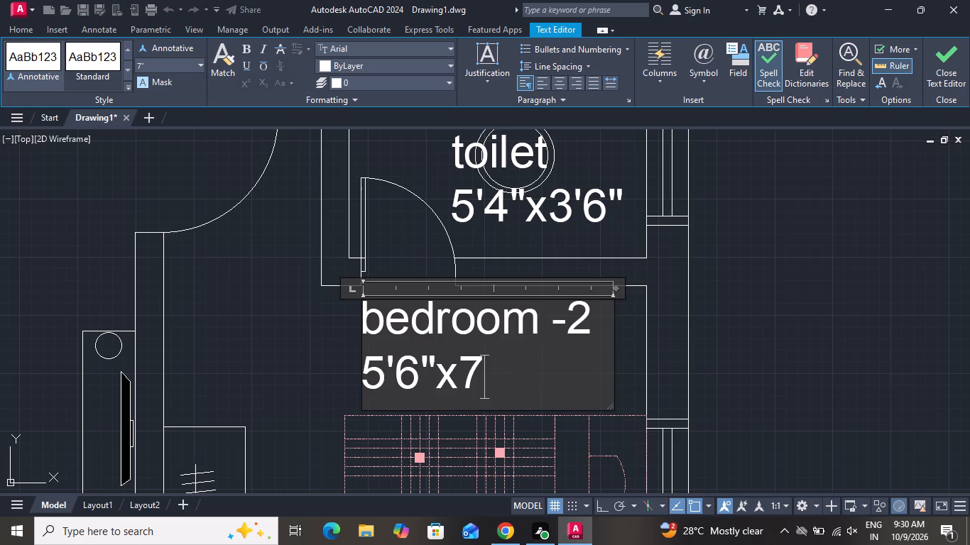
{"action": "key", "text": "BackSpace"}
{"action": "key", "text": "BackSpace"}
{"action": "key", "text": "BackSpace"}
{"action": "key", "text": "BackSpace"}
{"action": "key", "text": "BackSpace"}
{"action": "key", "text": "BackSpace"}
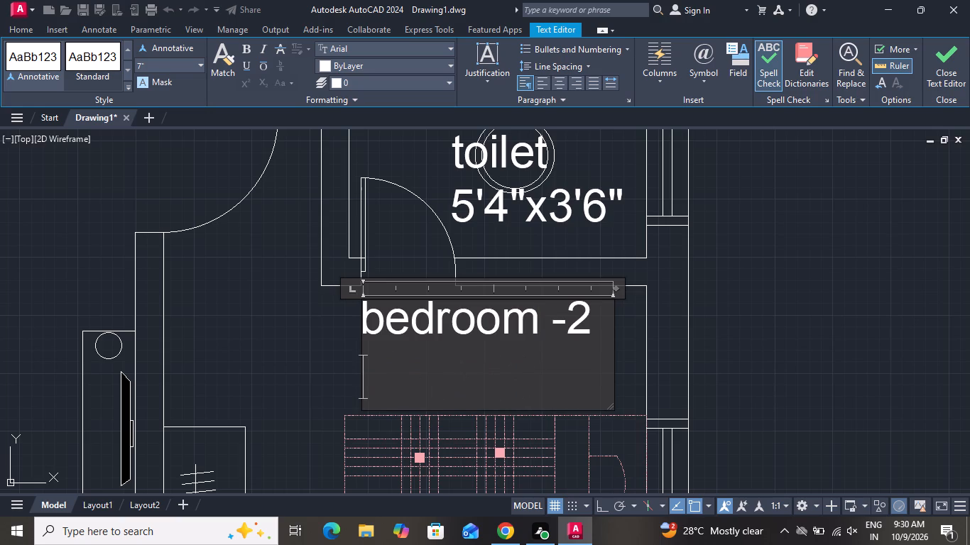
{"action": "type", "text": "8'"}
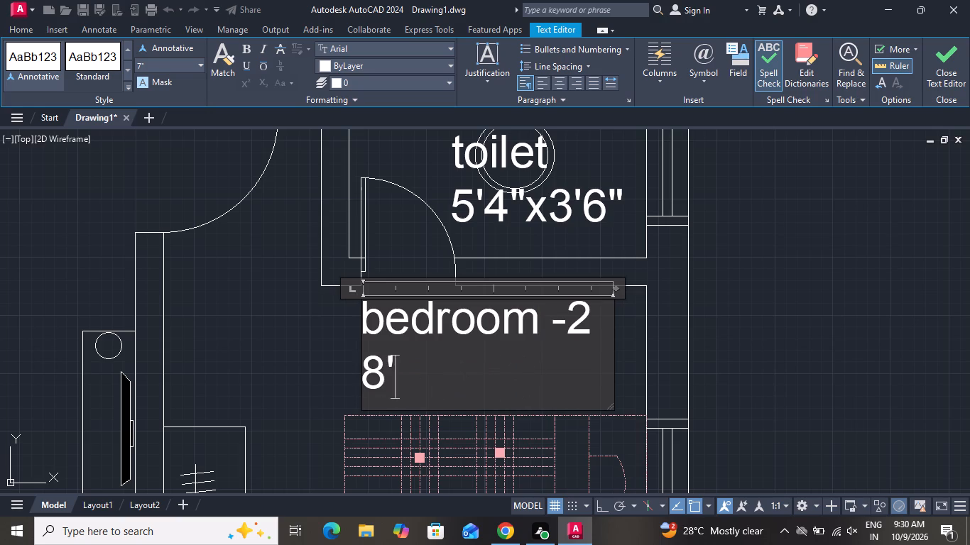
{"action": "type", "text": "9\""}
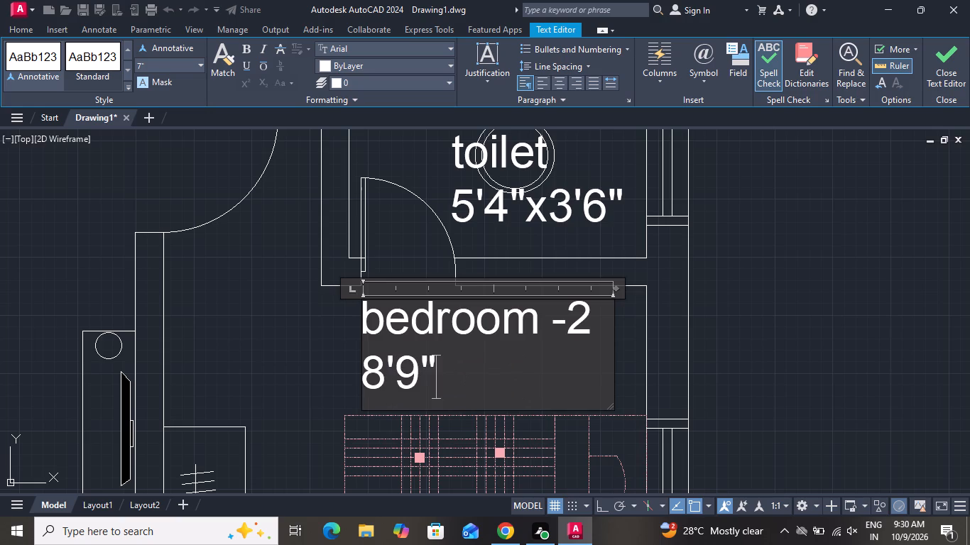
{"action": "key", "text": "x"}
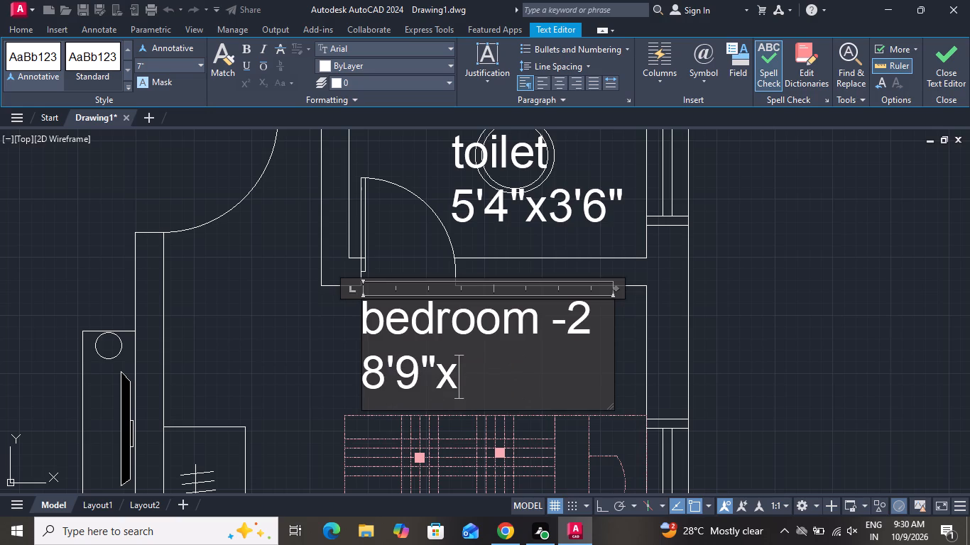
{"action": "type", "text": "9'0\""}
{"action": "left_click", "coordinate": [783, 294]}
Change the room name in the copied kitchen label just west of the staircase to "verandah".
{"action": "scroll", "coordinate": [776, 304], "scroll_direction": "down", "scroll_amount": 1}
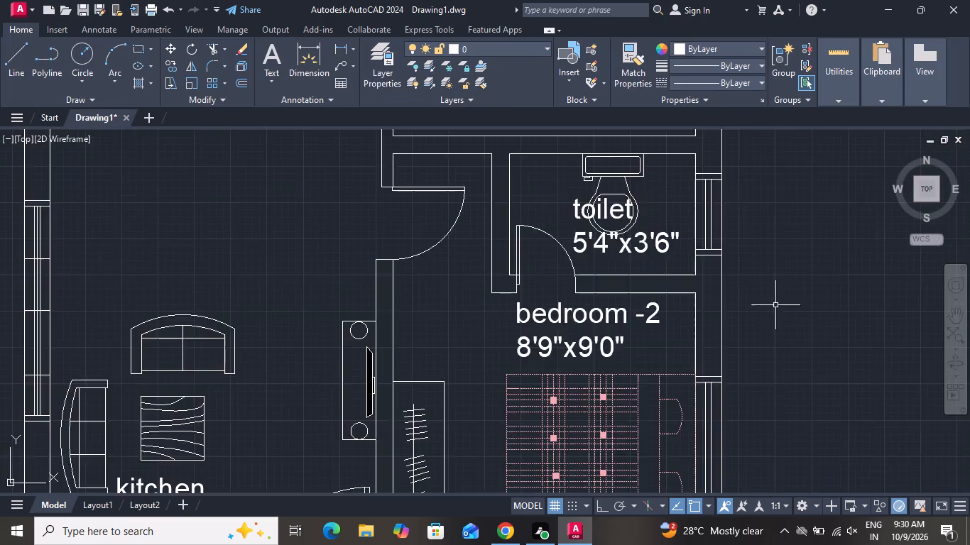
{"action": "scroll", "coordinate": [750, 344], "scroll_direction": "down", "scroll_amount": 2}
{"action": "scroll", "coordinate": [648, 366], "scroll_direction": "down", "scroll_amount": 2}
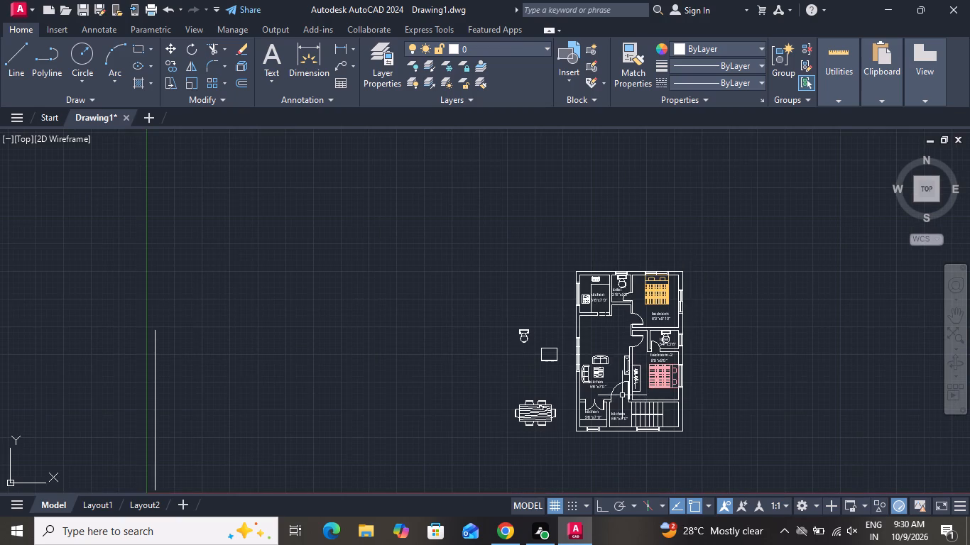
{"action": "scroll", "coordinate": [622, 427], "scroll_direction": "up", "scroll_amount": 4}
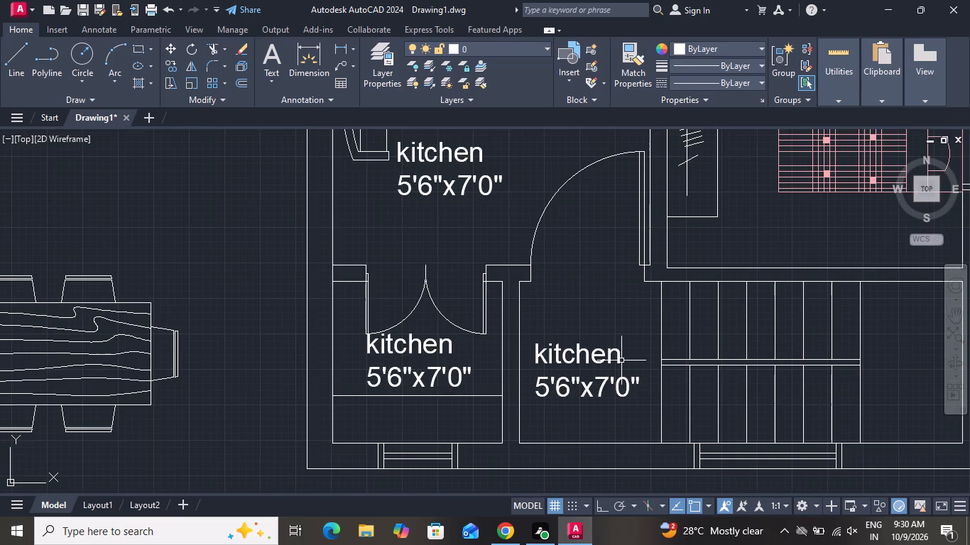
{"action": "double_click", "coordinate": [621, 360]}
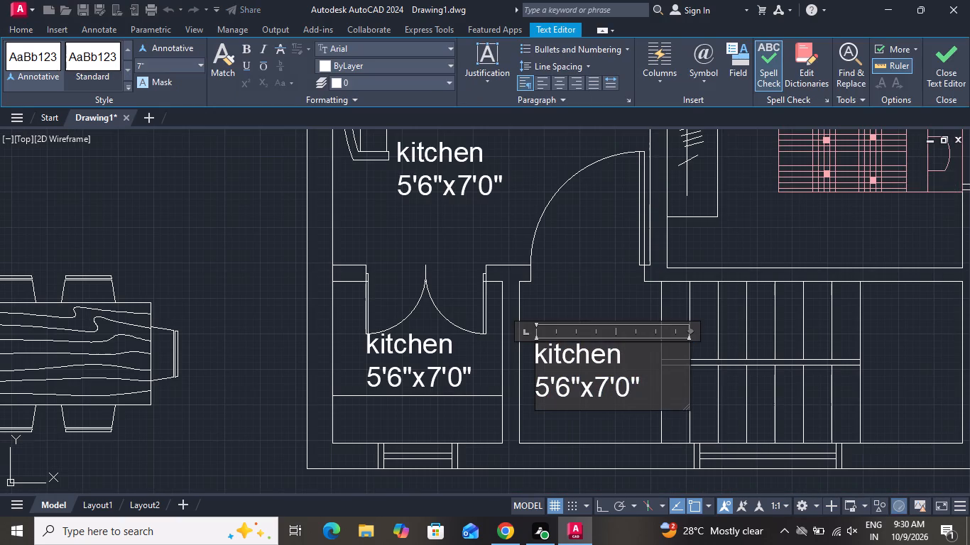
{"action": "key", "text": "BackSpace"}
{"action": "key", "text": "BackSpace"}
{"action": "key", "text": "BackSpace"}
{"action": "key", "text": "BackSpace"}
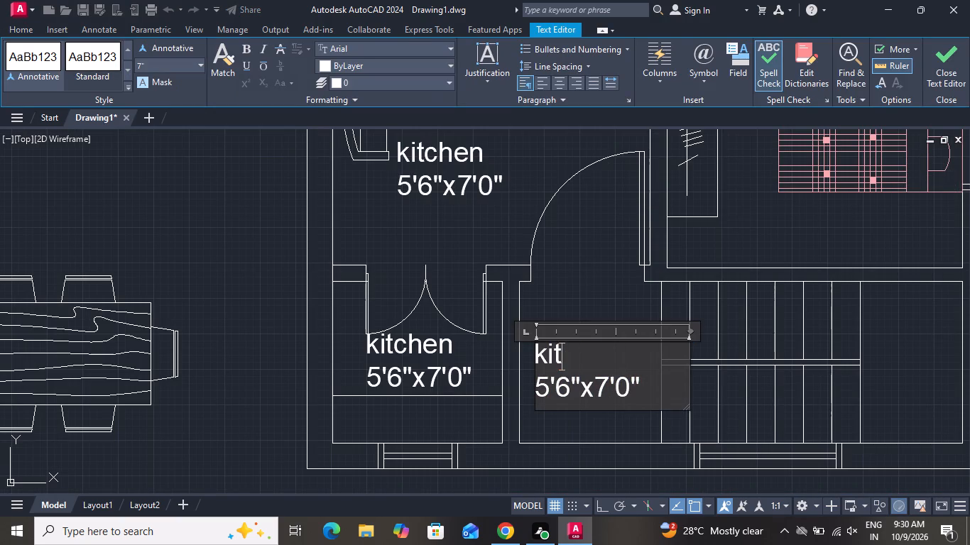
{"action": "key", "text": "BackSpace"}
{"action": "key", "text": "BackSpace"}
{"action": "key", "text": "BackSpace"}
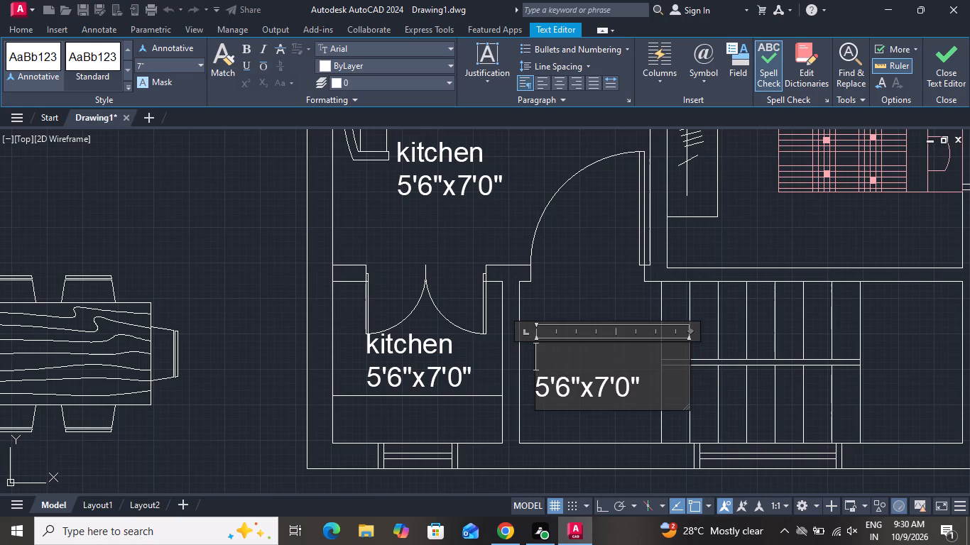
{"action": "type", "text": "ve"}
{"action": "key", "text": "r"}
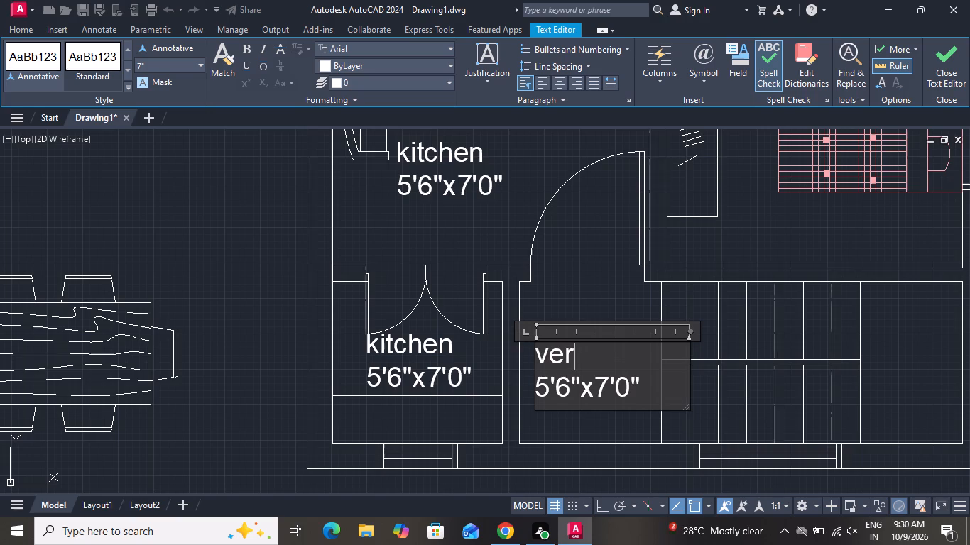
{"action": "type", "text": "and"}
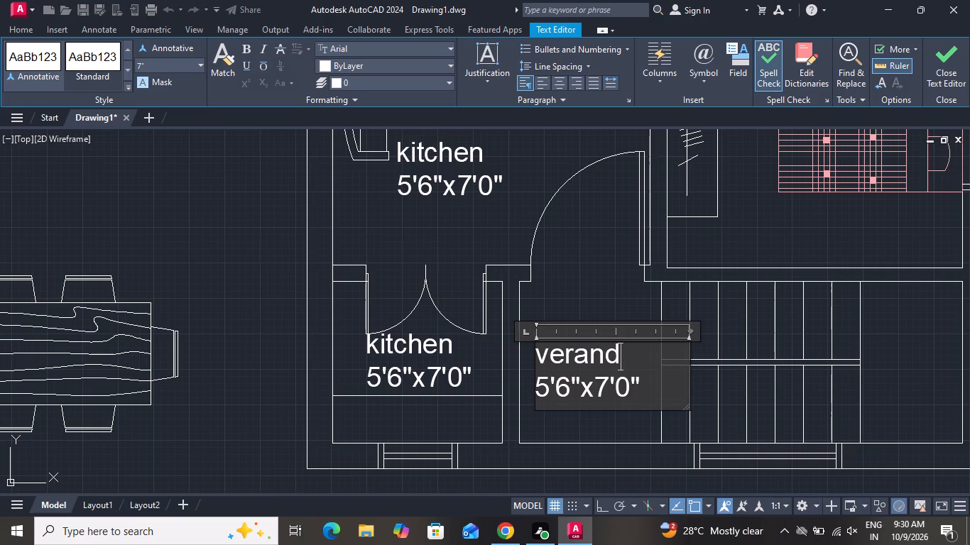
{"action": "type", "text": "ah"}
Replace the dimensions in the verandah label with 4'0"x5'0".
{"action": "left_click", "coordinate": [653, 400]}
{"action": "key", "text": "BackSpace"}
{"action": "key", "text": "BackSpace"}
{"action": "key", "text": "BackSpace"}
{"action": "key", "text": "BackSpace"}
{"action": "key", "text": "BackSpace"}
{"action": "key", "text": "BackSpace"}
{"action": "key", "text": "BackSpace"}
{"action": "key", "text": "BackSpace"}
{"action": "key", "text": "BackSpace"}
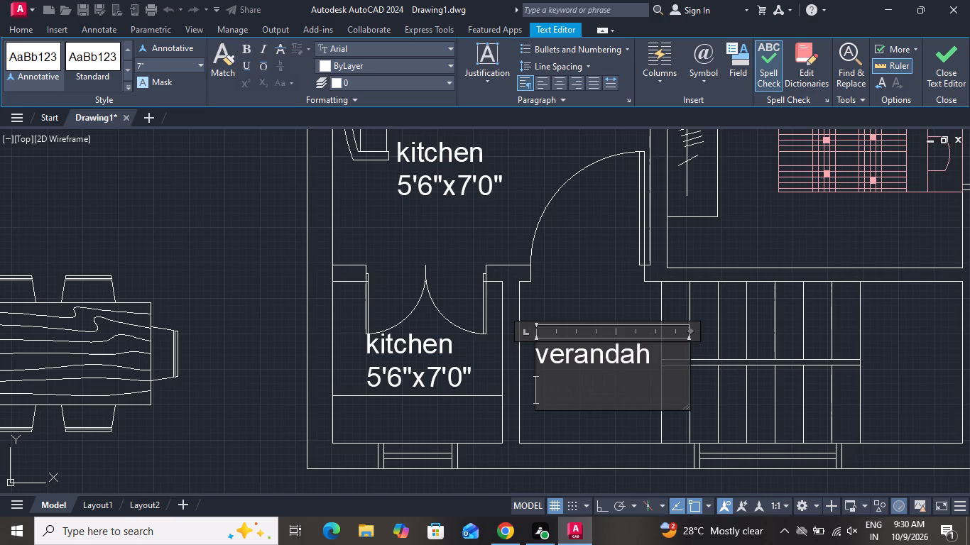
{"action": "type", "text": "4'"}
{"action": "key", "text": "0"}
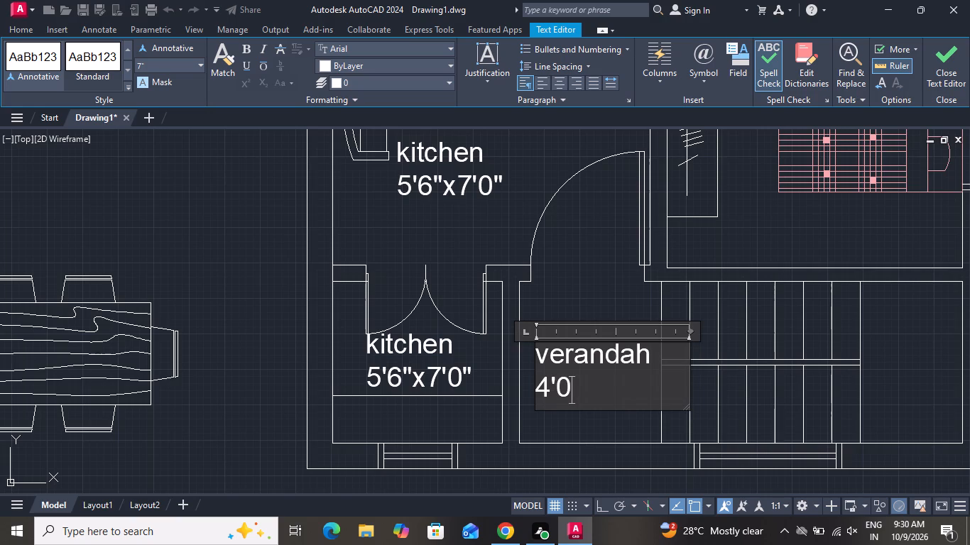
{"action": "key", "text": "shift+quotedbl"}
{"action": "key", "text": "x"}
{"action": "type", "text": "5'0"}
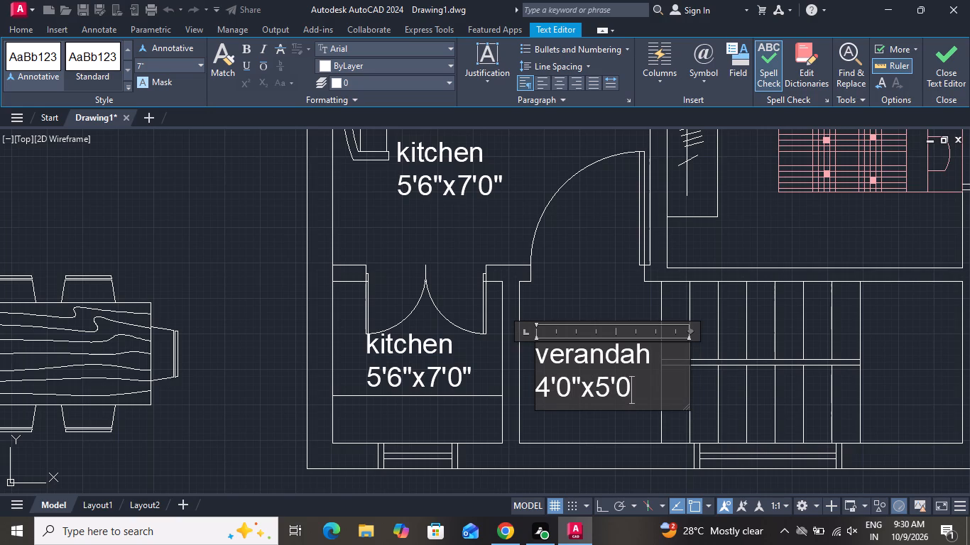
{"action": "key", "text": "shift+quotedbl"}
{"action": "left_click", "coordinate": [645, 419]}
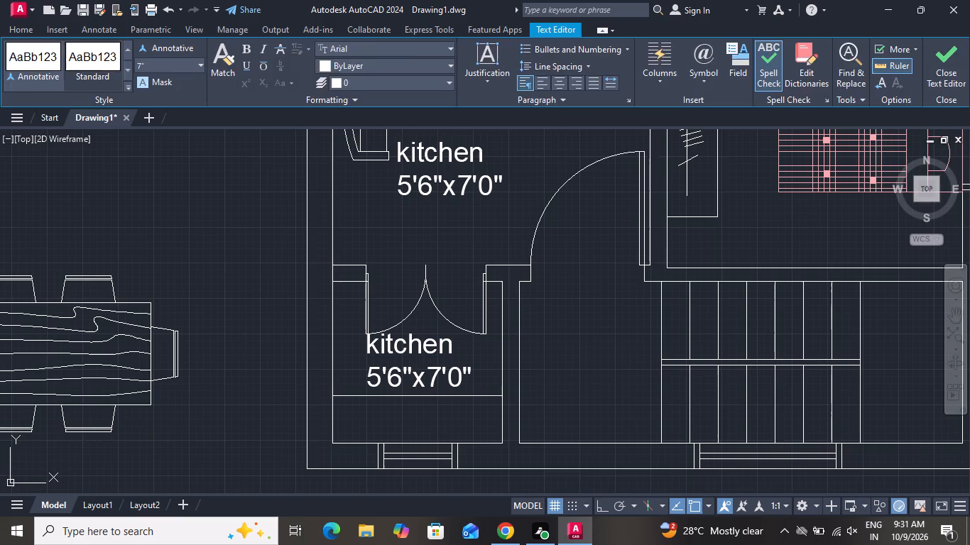
Change the room name in the copied kitchen label below the double doors in the southwest room to "puja".
{"action": "scroll", "coordinate": [645, 419], "scroll_direction": "down", "scroll_amount": 1}
{"action": "scroll", "coordinate": [645, 419], "scroll_direction": "up", "scroll_amount": 1}
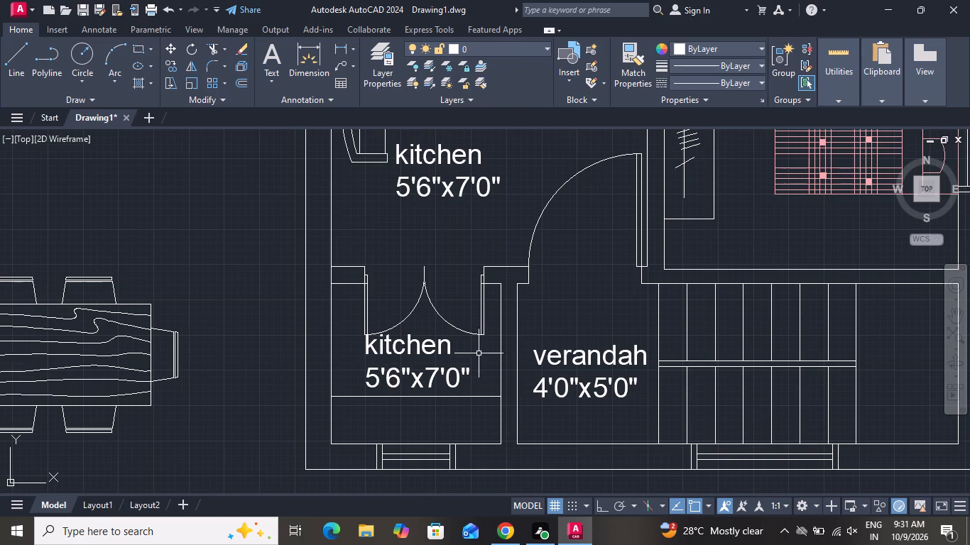
{"action": "scroll", "coordinate": [480, 353], "scroll_direction": "down", "scroll_amount": 1}
{"action": "scroll", "coordinate": [449, 347], "scroll_direction": "up", "scroll_amount": 3}
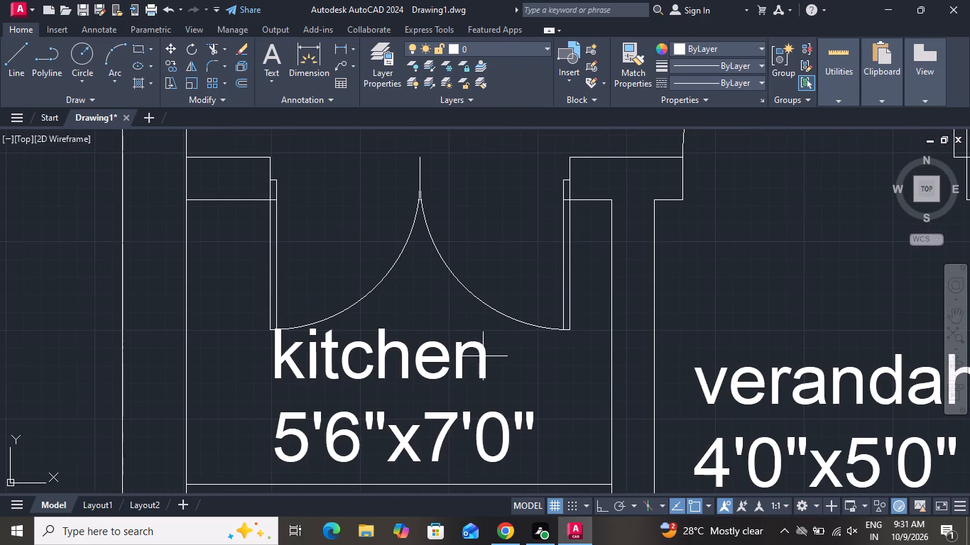
{"action": "double_click", "coordinate": [483, 356]}
{"action": "double_click", "coordinate": [483, 356]}
{"action": "left_click", "coordinate": [488, 356]}
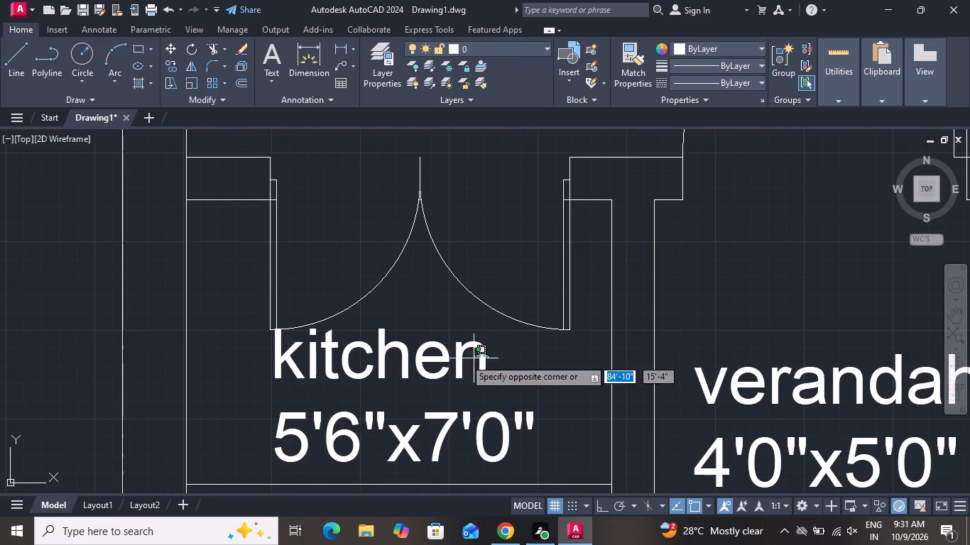
{"action": "left_click", "coordinate": [448, 360]}
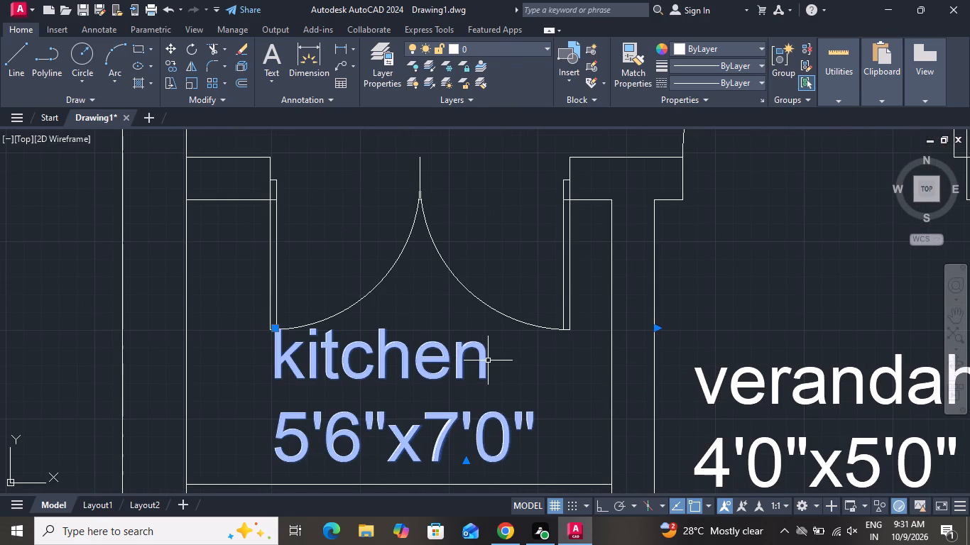
{"action": "triple_click", "coordinate": [487, 360]}
{"action": "key", "text": "BackSpace"}
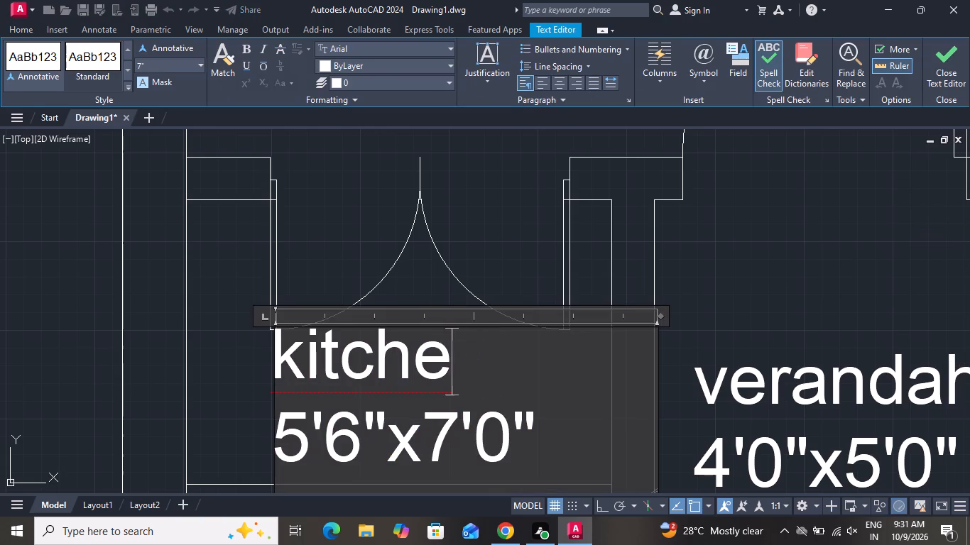
{"action": "key", "text": "BackSpace"}
{"action": "key", "text": "BackSpace"}
{"action": "key", "text": "BackSpace"}
{"action": "key", "text": "BackSpace"}
{"action": "key", "text": "BackSpace"}
{"action": "key", "text": "BackSpace"}
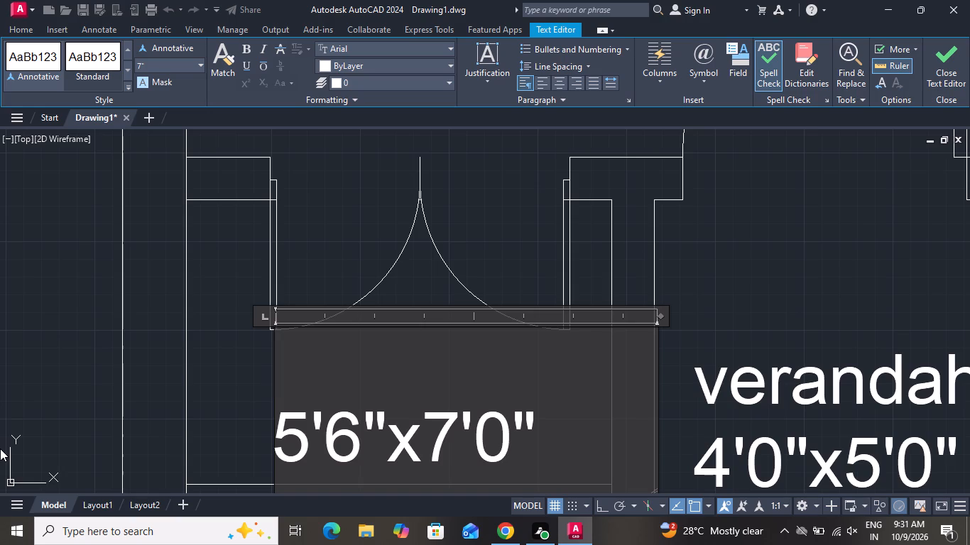
{"action": "type", "text": "puja"}
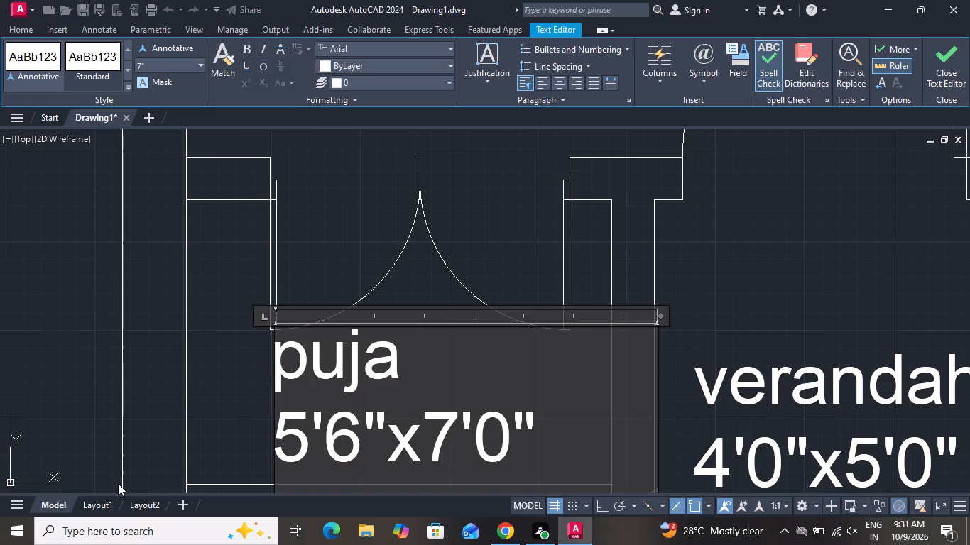
Replace the dimensions in the puja room label with 5'0"x5'0".
{"action": "left_click", "coordinate": [552, 431]}
{"action": "key", "text": "BackSpace"}
{"action": "key", "text": "BackSpace"}
{"action": "key", "text": "BackSpace"}
{"action": "key", "text": "BackSpace"}
{"action": "key", "text": "BackSpace"}
{"action": "key", "text": "BackSpace"}
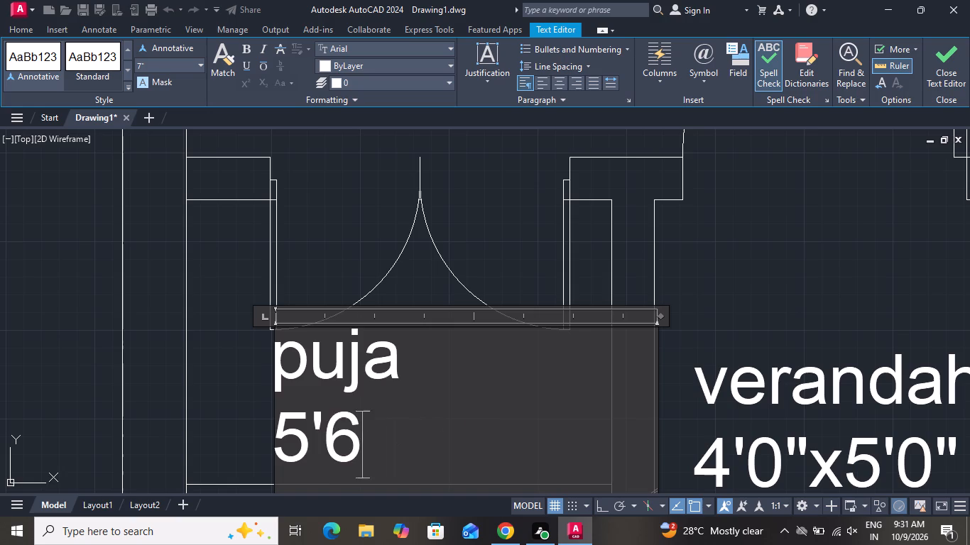
{"action": "key", "text": "BackSpace"}
{"action": "key", "text": "BackSpace"}
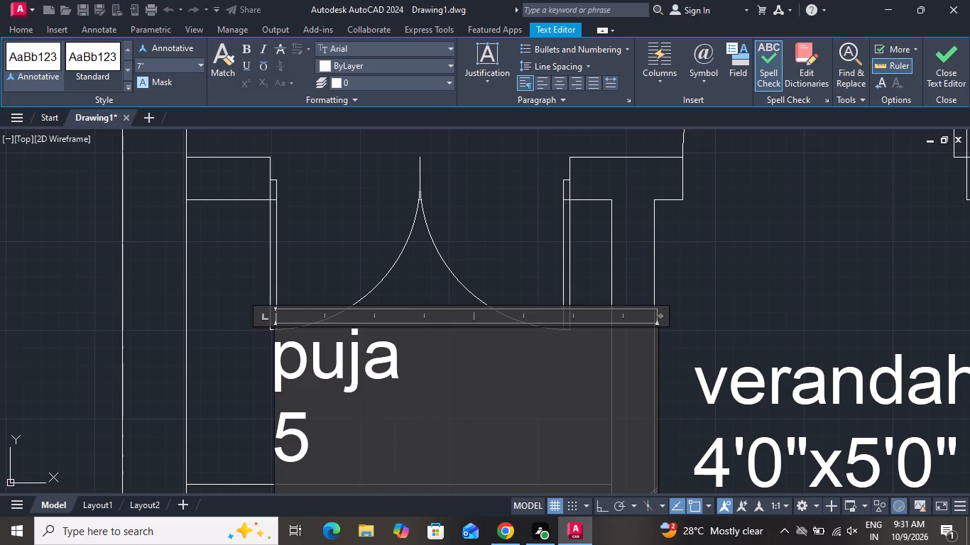
{"action": "type", "text": "'0"}
{"action": "type", "text": "\"x"}
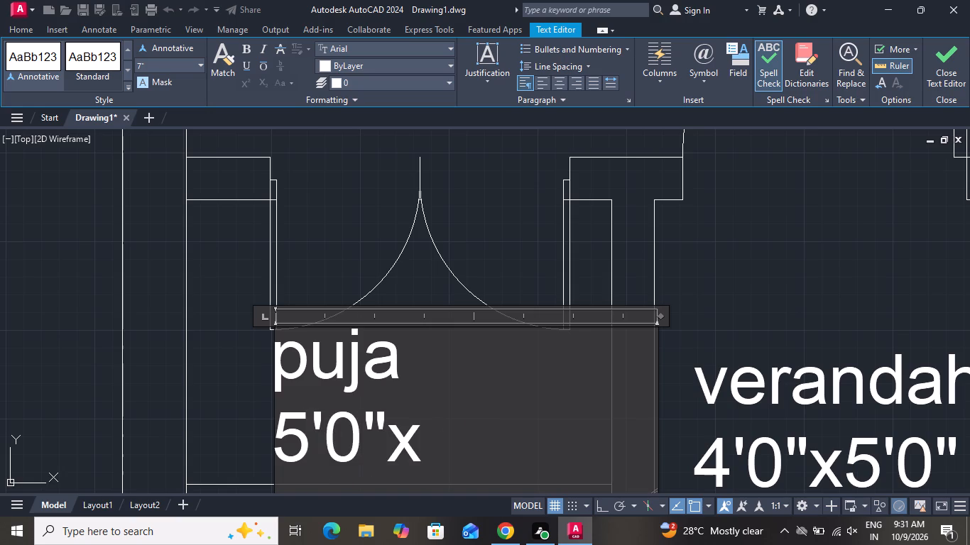
{"action": "type", "text": "5'"}
{"action": "key", "text": "0"}
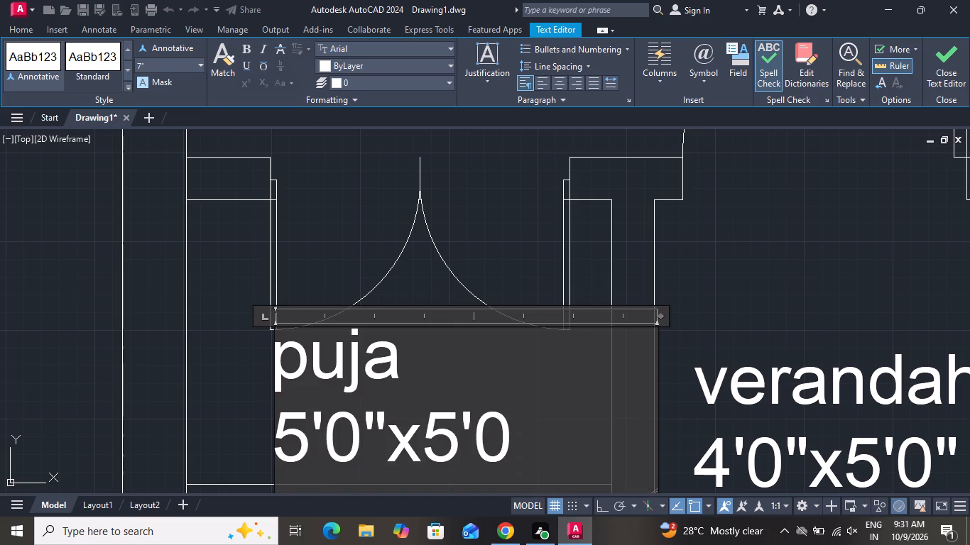
{"action": "key", "text": "shift+quotedbl"}
{"action": "left_click", "coordinate": [844, 233]}
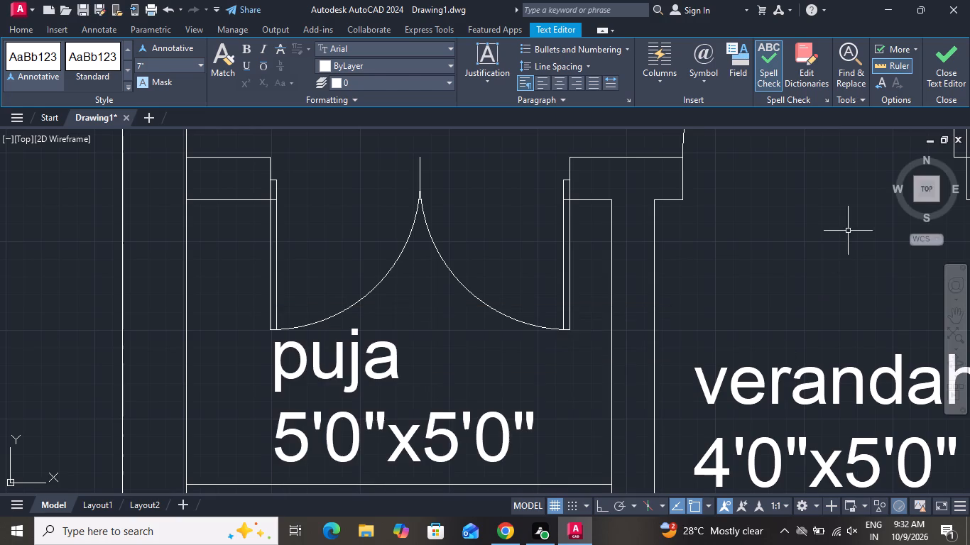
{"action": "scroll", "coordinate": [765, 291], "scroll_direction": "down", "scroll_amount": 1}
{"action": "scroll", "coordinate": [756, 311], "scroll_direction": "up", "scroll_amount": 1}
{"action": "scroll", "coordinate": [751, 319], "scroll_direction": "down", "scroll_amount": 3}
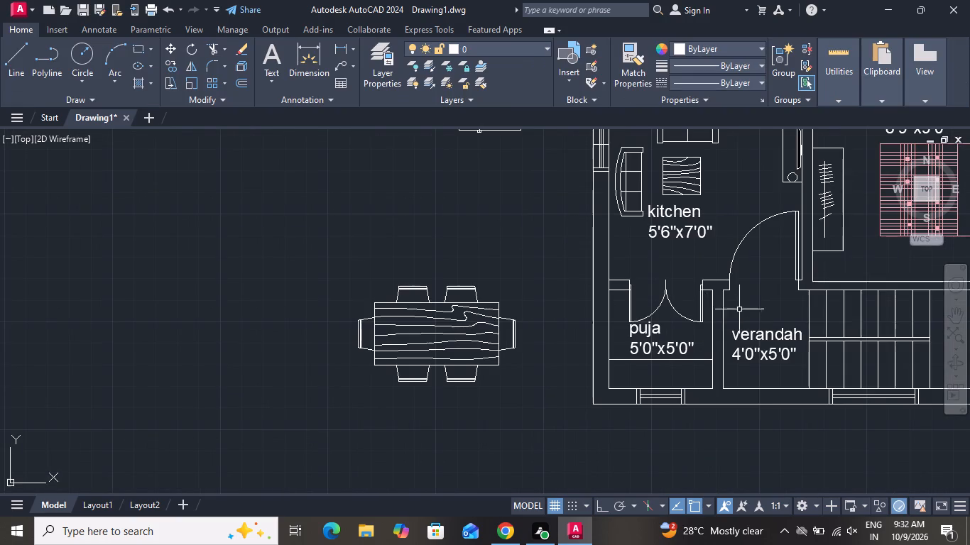
Change the room name in the kitchen label below the sofa set and coffee table to "living dining".
{"action": "scroll", "coordinate": [721, 299], "scroll_direction": "down", "scroll_amount": 2}
{"action": "scroll", "coordinate": [759, 299], "scroll_direction": "up", "scroll_amount": 2}
{"action": "scroll", "coordinate": [794, 273], "scroll_direction": "down", "scroll_amount": 2}
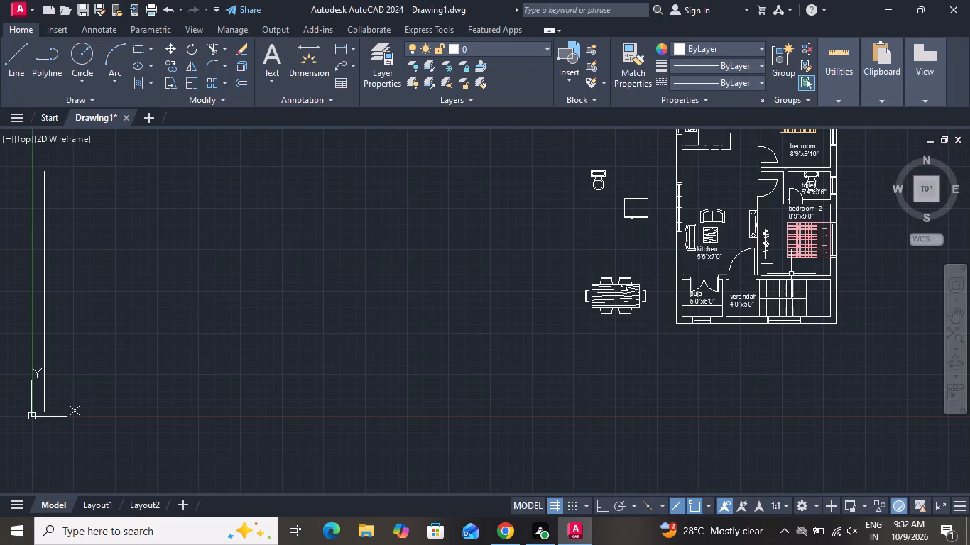
{"action": "scroll", "coordinate": [800, 185], "scroll_direction": "up", "scroll_amount": 2}
{"action": "scroll", "coordinate": [692, 265], "scroll_direction": "down", "scroll_amount": 2}
{"action": "scroll", "coordinate": [633, 325], "scroll_direction": "up", "scroll_amount": 3}
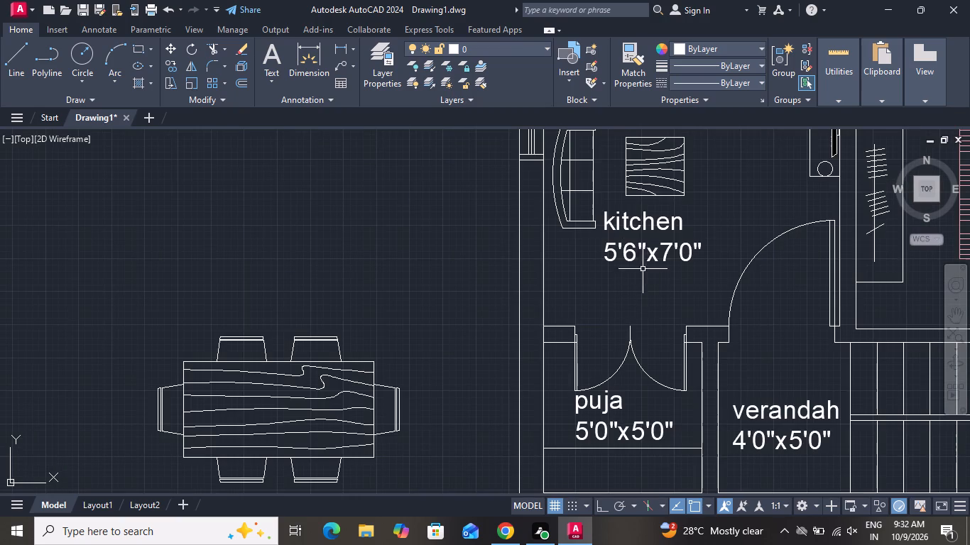
{"action": "double_click", "coordinate": [680, 225]}
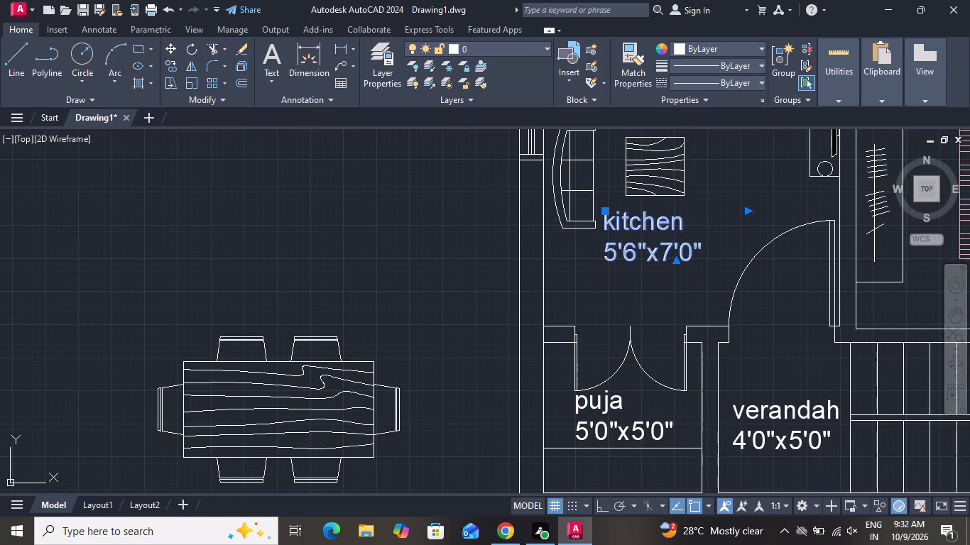
{"action": "key", "text": "BackSpace"}
{"action": "key", "text": "BackSpace"}
{"action": "key", "text": "BackSpace"}
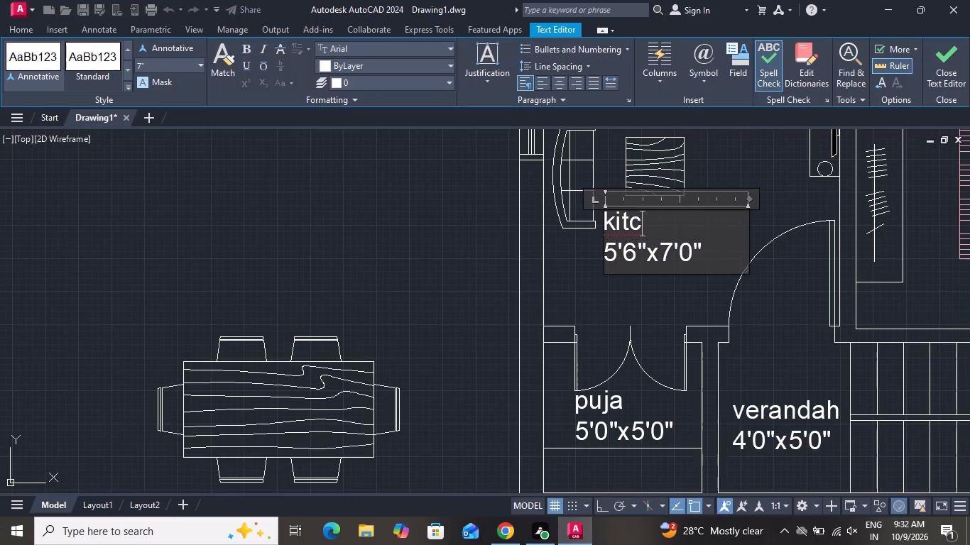
{"action": "key", "text": "BackSpace"}
{"action": "key", "text": "BackSpace"}
{"action": "key", "text": "BackSpace"}
{"action": "key", "text": "BackSpace"}
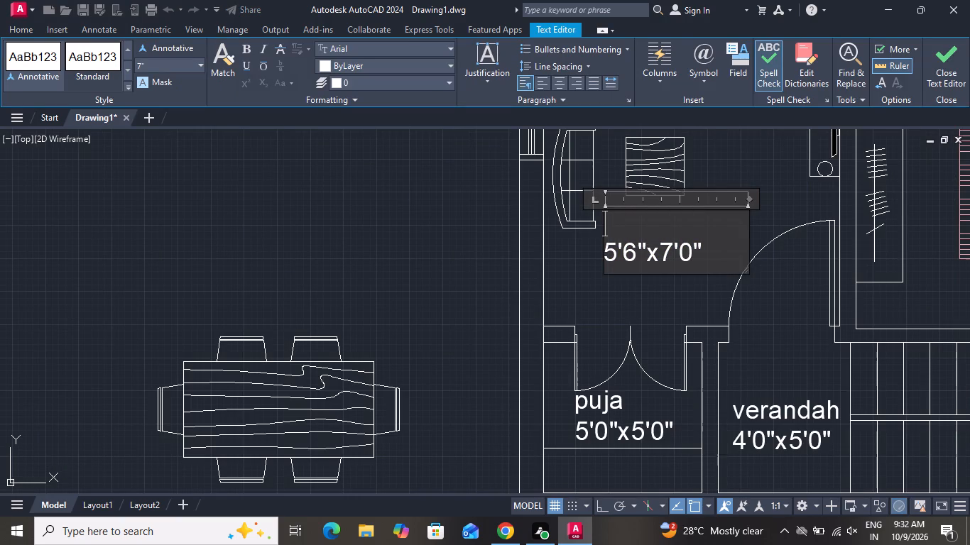
{"action": "type", "text": "living"}
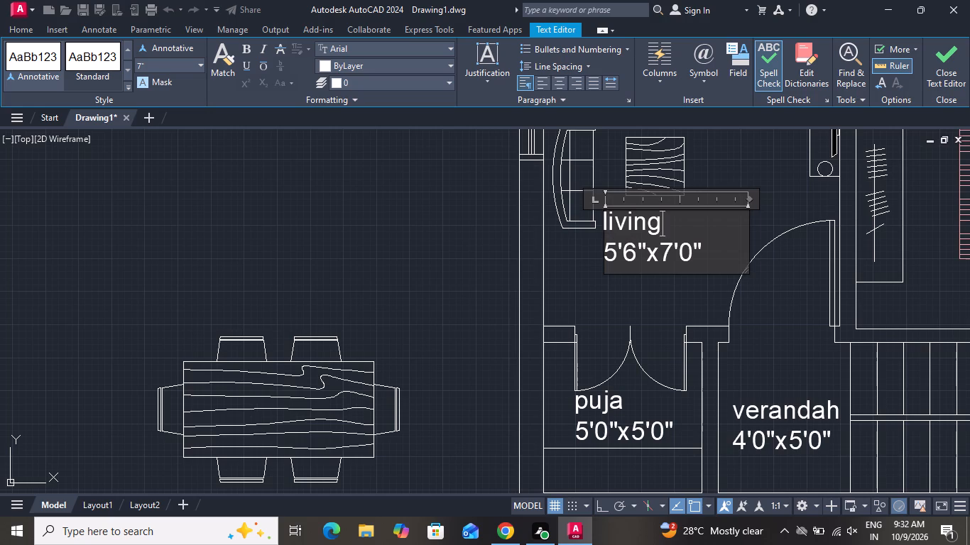
{"action": "key", "text": "space"}
{"action": "type", "text": "dining"}
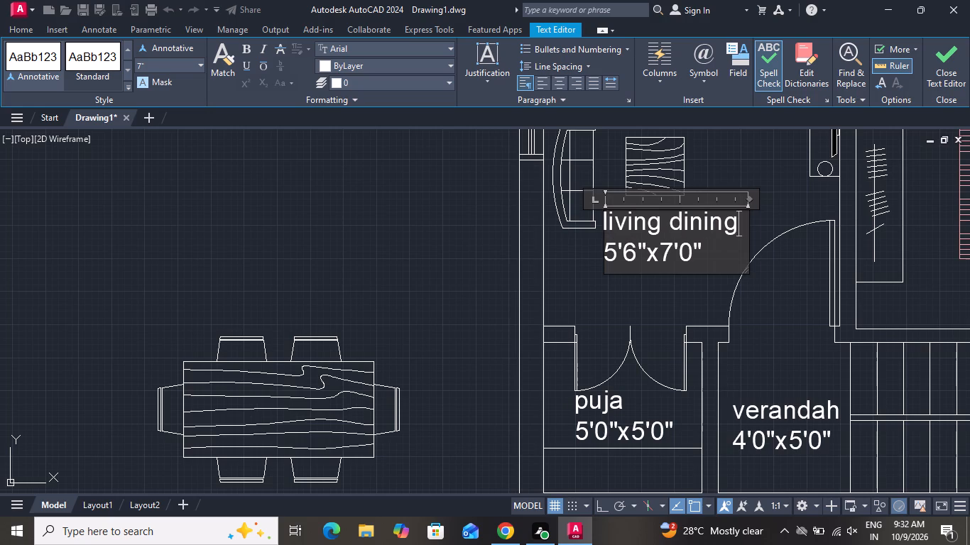
{"action": "key", "text": "Return"}
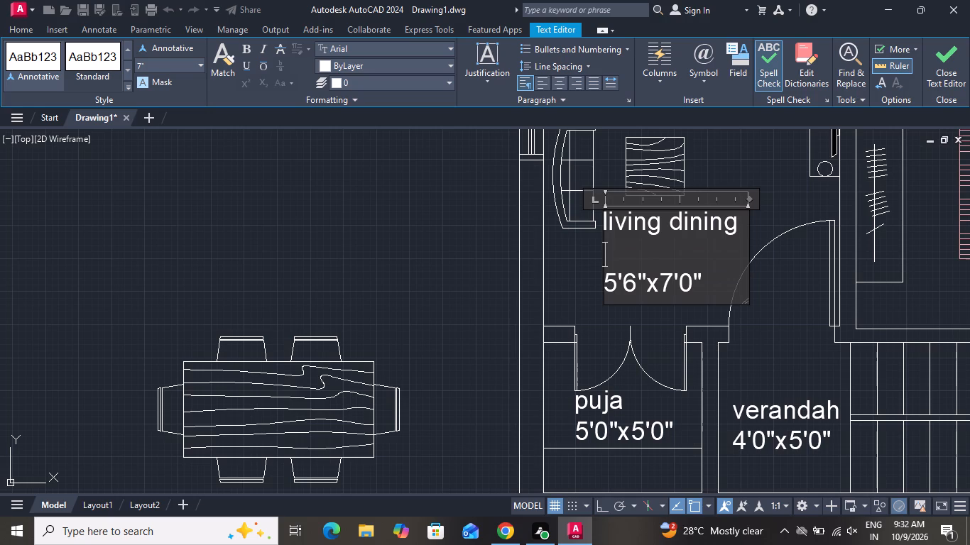
{"action": "key", "text": "BackSpace"}
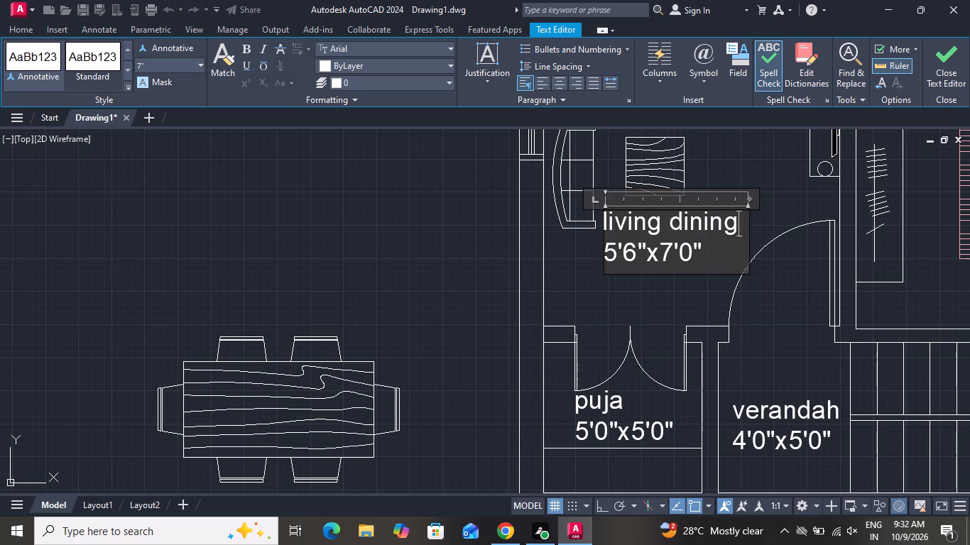
Replace the dimensions in the living dining label with 9'4"x15'9".
{"action": "left_click", "coordinate": [716, 255]}
{"action": "key", "text": "BackSpace"}
{"action": "key", "text": "BackSpace"}
{"action": "key", "text": "BackSpace"}
{"action": "key", "text": "BackSpace"}
{"action": "key", "text": "BackSpace"}
{"action": "key", "text": "BackSpace"}
{"action": "key", "text": "BackSpace"}
{"action": "key", "text": "BackSpace"}
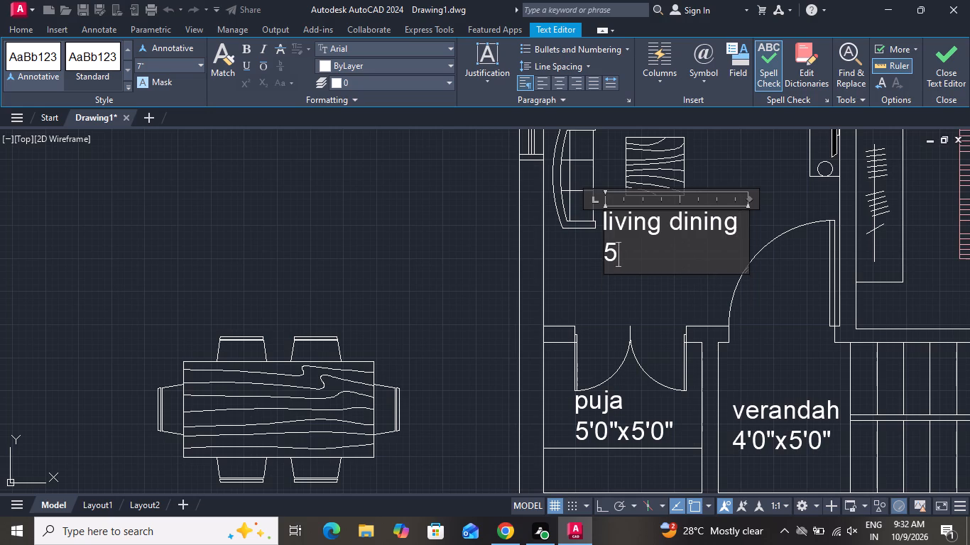
{"action": "key", "text": "BackSpace"}
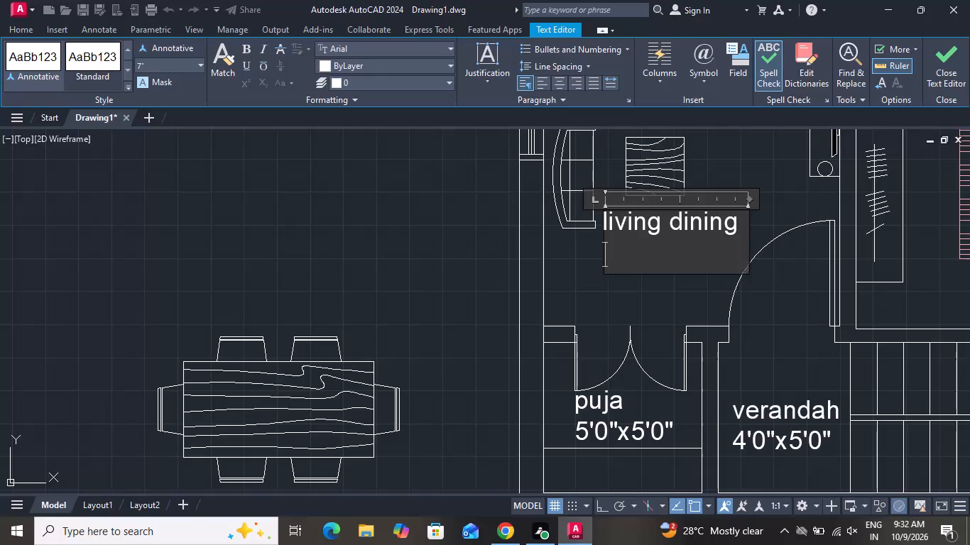
{"action": "type", "text": "9'"}
{"action": "key", "text": "4"}
{"action": "key", "text": "4"}
{"action": "key", "text": "4"}
{"action": "key", "text": "4"}
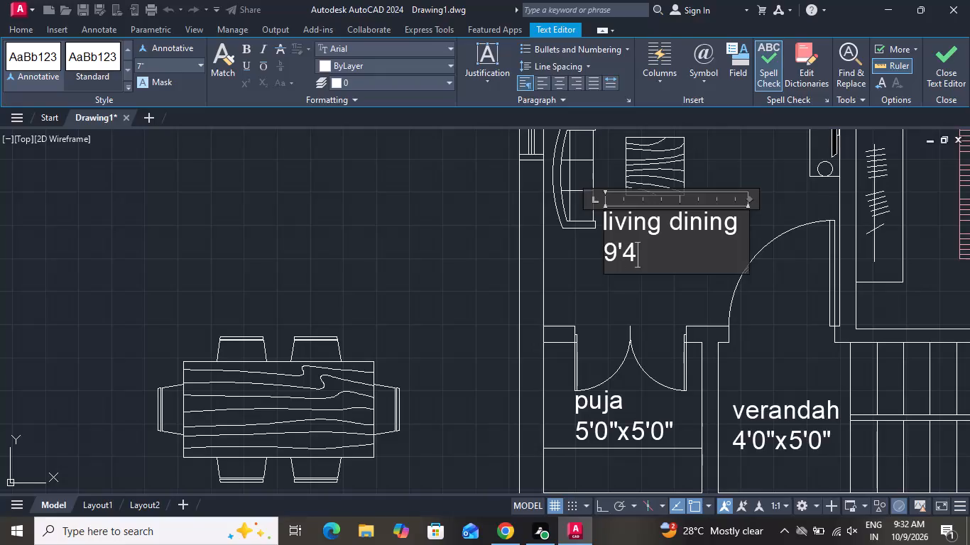
{"action": "key", "text": "shift+quotedbl"}
{"action": "key", "text": "BackSpace"}
{"action": "key", "text": "BackSpace"}
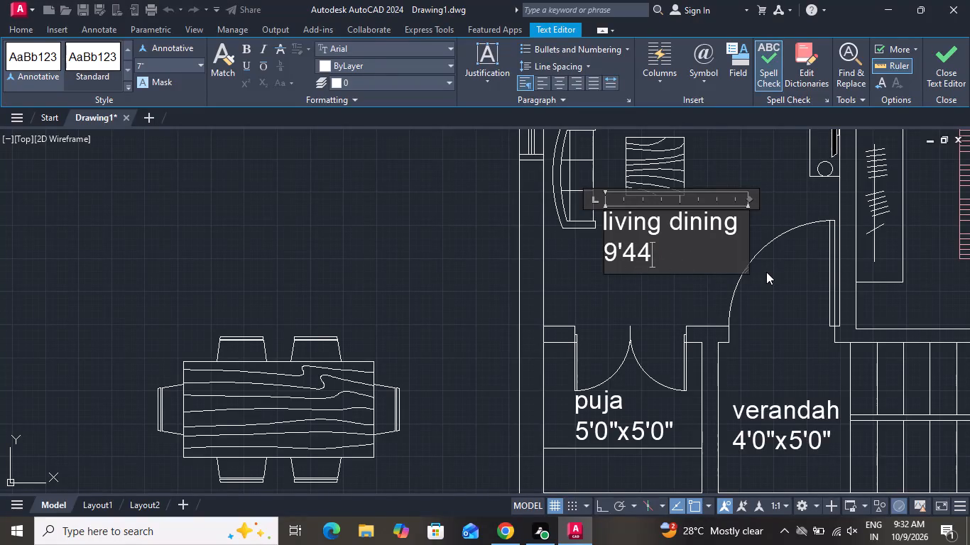
{"action": "key", "text": "BackSpace"}
{"action": "key", "text": "BackSpace"}
{"action": "key", "text": "shift+quotedbl"}
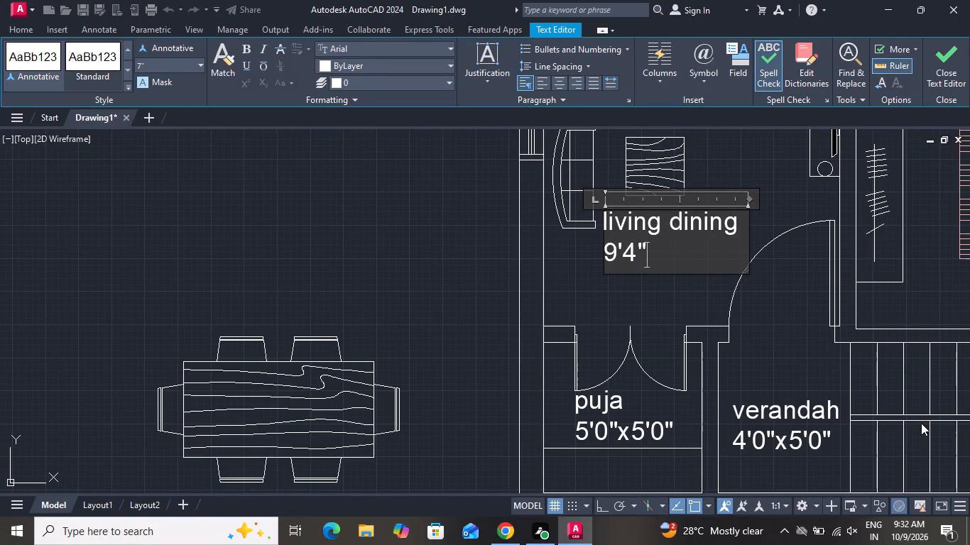
{"action": "key", "text": "x"}
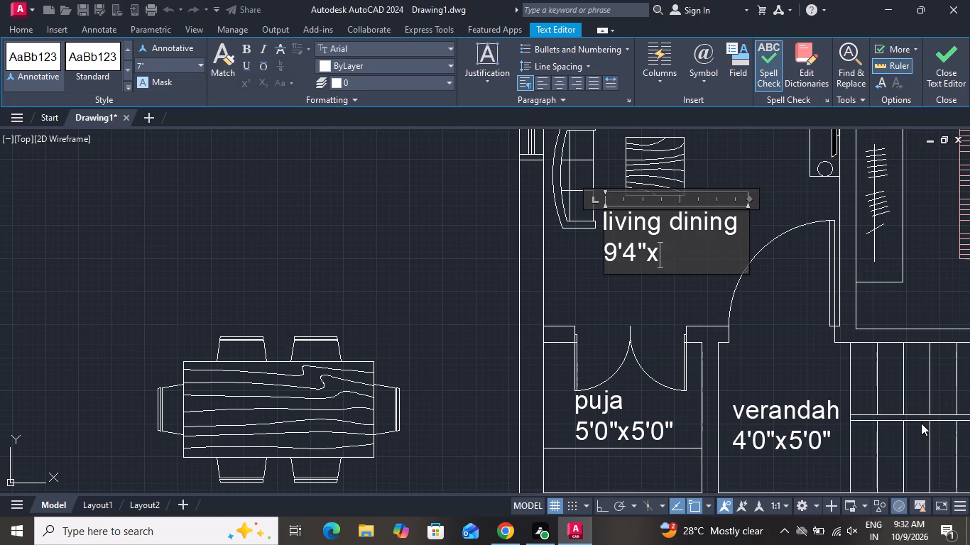
{"action": "type", "text": "15"}
{"action": "key", "text": "apostrophe"}
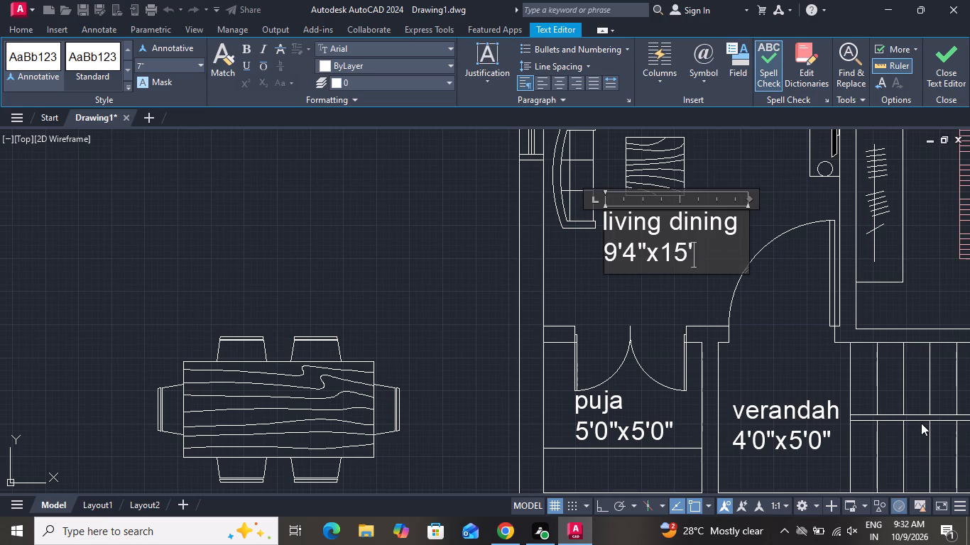
{"action": "key", "text": "9"}
{"action": "key", "text": "shift+quotedbl"}
{"action": "key", "text": "Return"}
{"action": "left_click", "coordinate": [224, 263]}
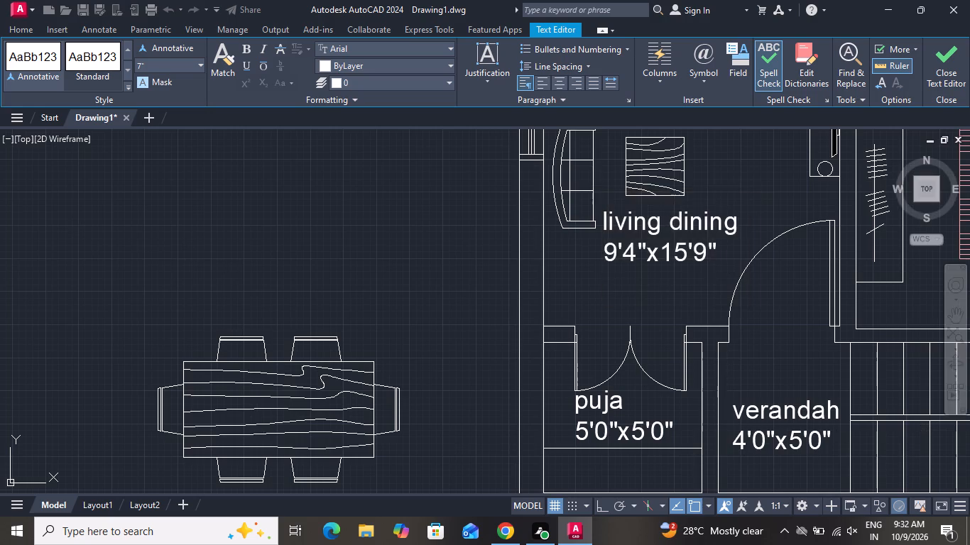
Draw a horizontal line about 3'6" long across the wall recess between the kitchen and the bedroom door.
{"action": "scroll", "coordinate": [254, 255], "scroll_direction": "down", "scroll_amount": 3}
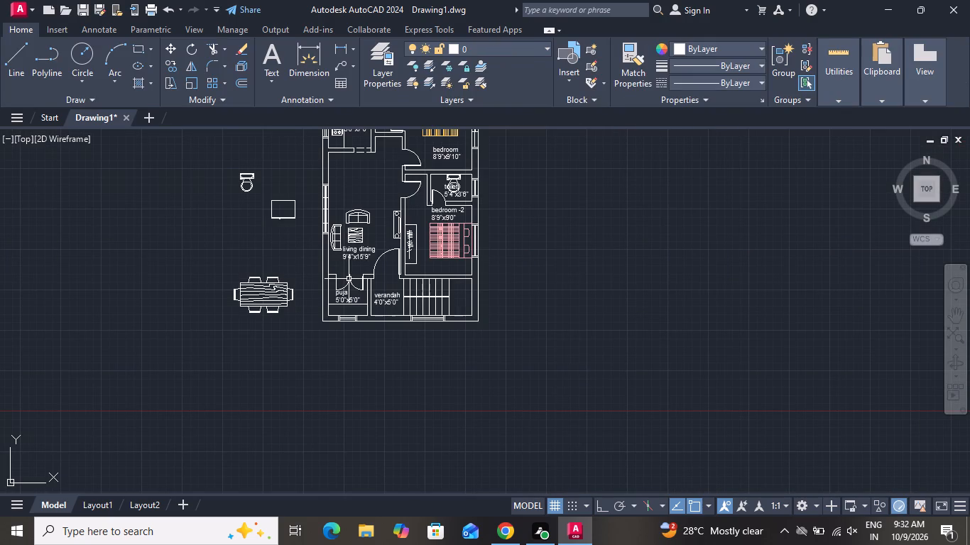
{"action": "scroll", "coordinate": [469, 172], "scroll_direction": "up", "scroll_amount": 2}
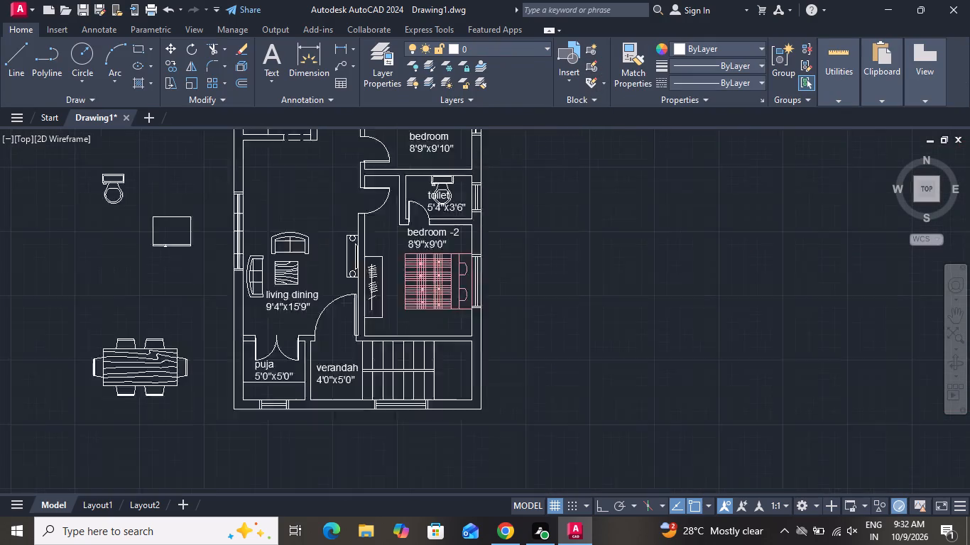
{"action": "scroll", "coordinate": [436, 199], "scroll_direction": "down", "scroll_amount": 1}
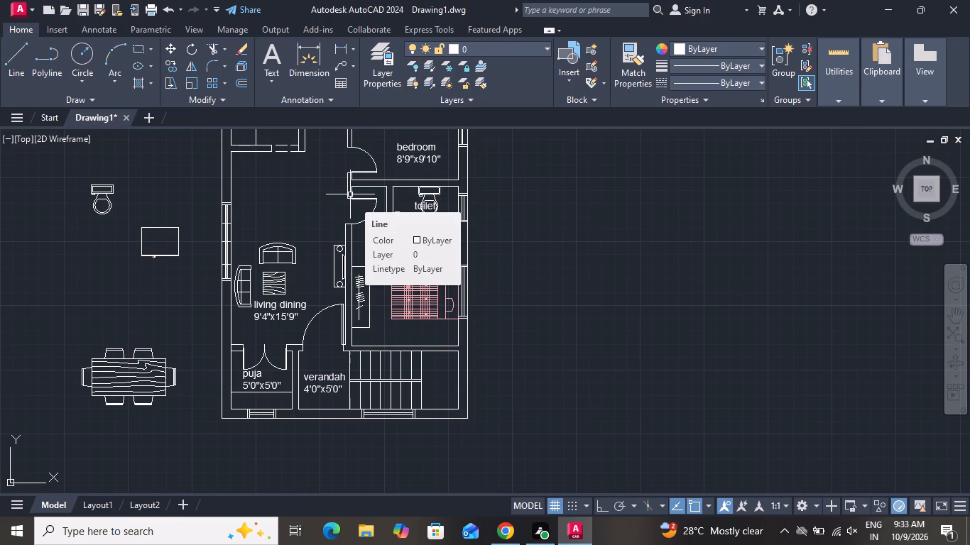
{"action": "scroll", "coordinate": [350, 194], "scroll_direction": "down", "scroll_amount": 1}
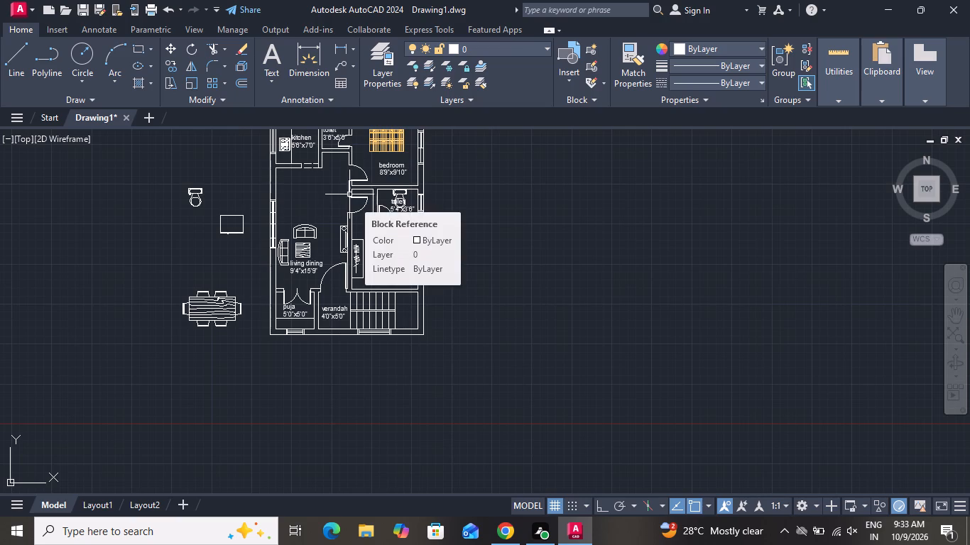
{"action": "scroll", "coordinate": [350, 154], "scroll_direction": "up", "scroll_amount": 2}
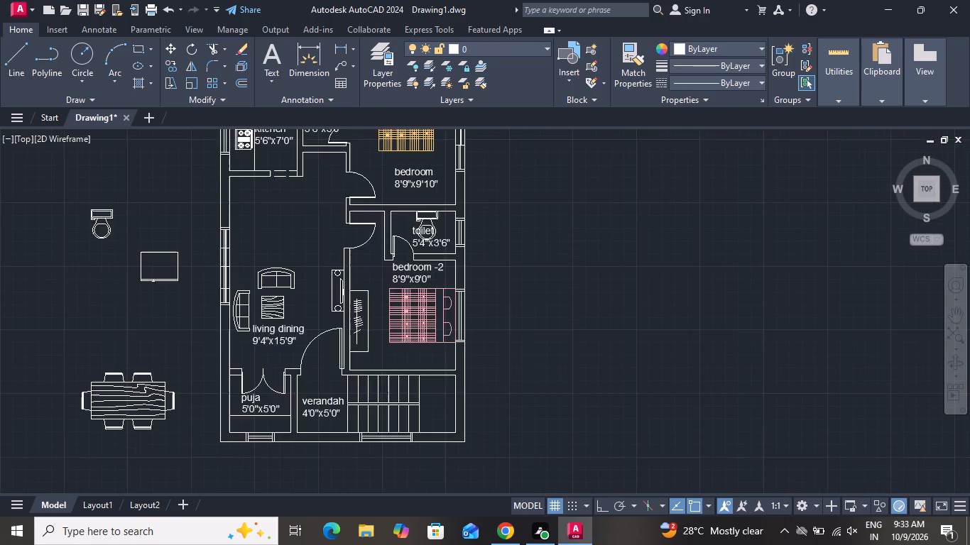
{"action": "scroll", "coordinate": [350, 154], "scroll_direction": "up", "scroll_amount": 1}
{"action": "scroll", "coordinate": [350, 154], "scroll_direction": "down", "scroll_amount": 1}
{"action": "scroll", "coordinate": [350, 154], "scroll_direction": "up", "scroll_amount": 1}
{"action": "scroll", "coordinate": [350, 154], "scroll_direction": "down", "scroll_amount": 1}
{"action": "scroll", "coordinate": [315, 138], "scroll_direction": "up", "scroll_amount": 2}
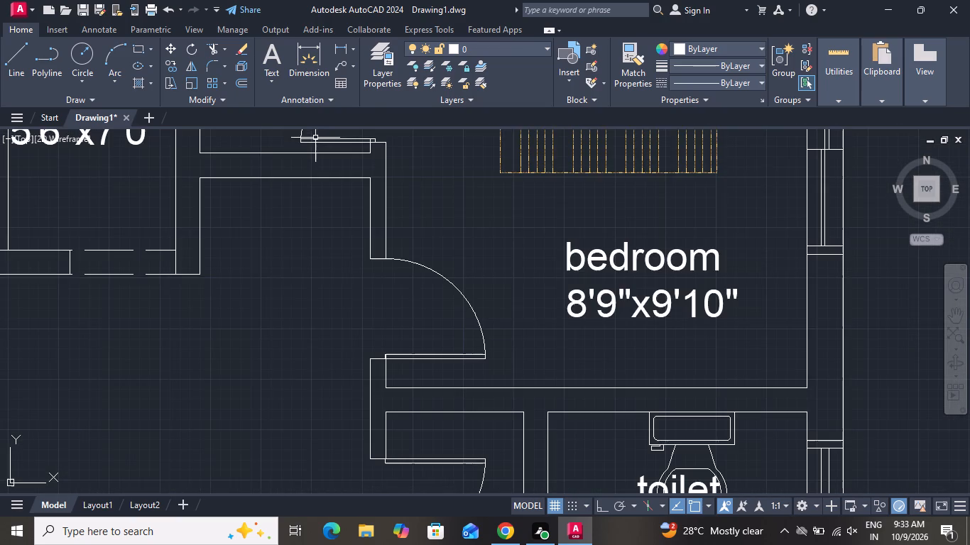
{"action": "left_click", "coordinate": [23, 63]}
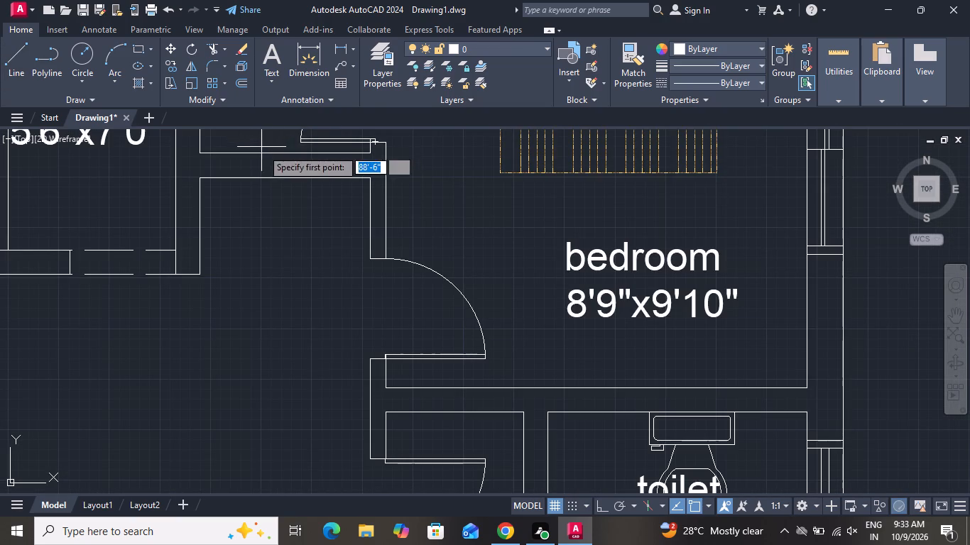
{"action": "left_click", "coordinate": [199, 243]}
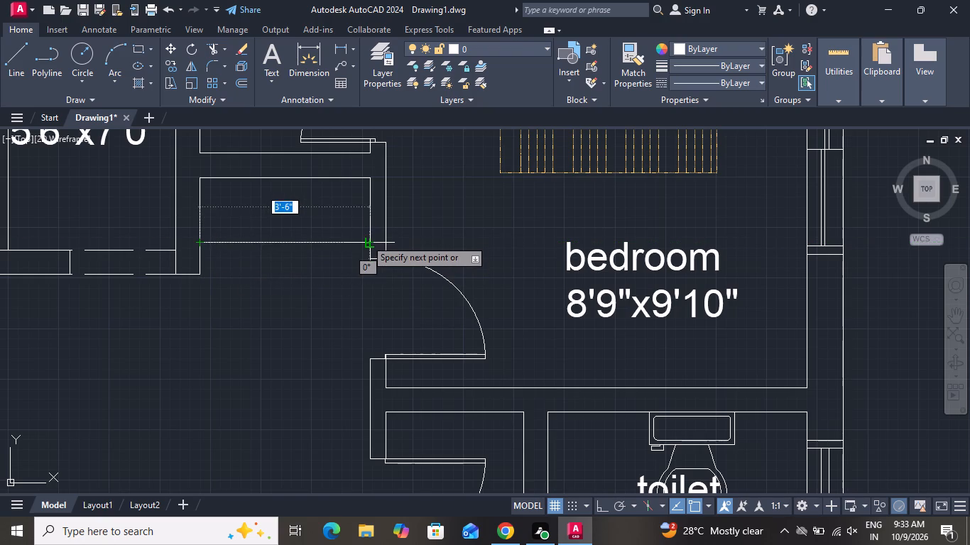
{"action": "left_click", "coordinate": [366, 240]}
{"action": "right_click", "coordinate": [366, 240]}
{"action": "left_click", "coordinate": [376, 259]}
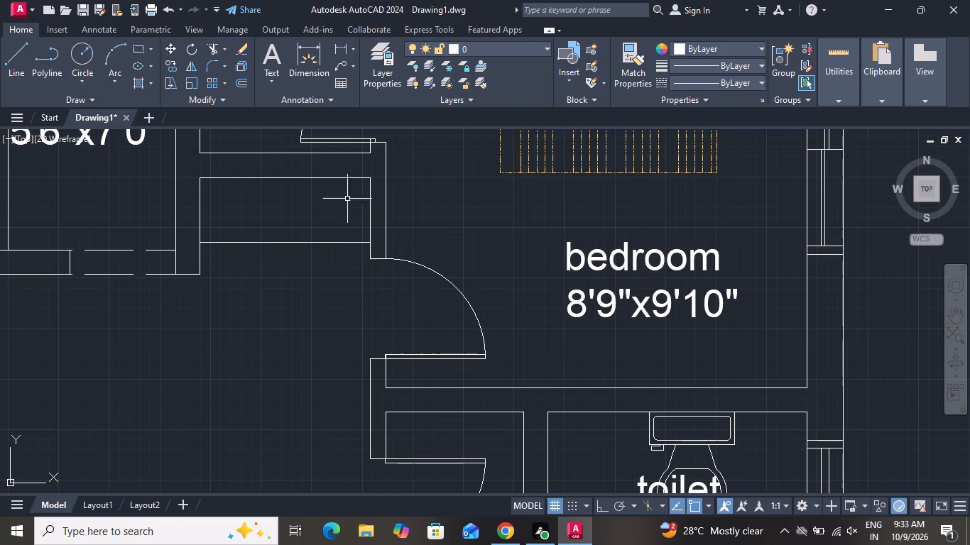
Add the multiline text "showcase" inside the closed-off wall recess west of the bedroom.
{"action": "left_click", "coordinate": [267, 58]}
{"action": "left_click", "coordinate": [253, 204]}
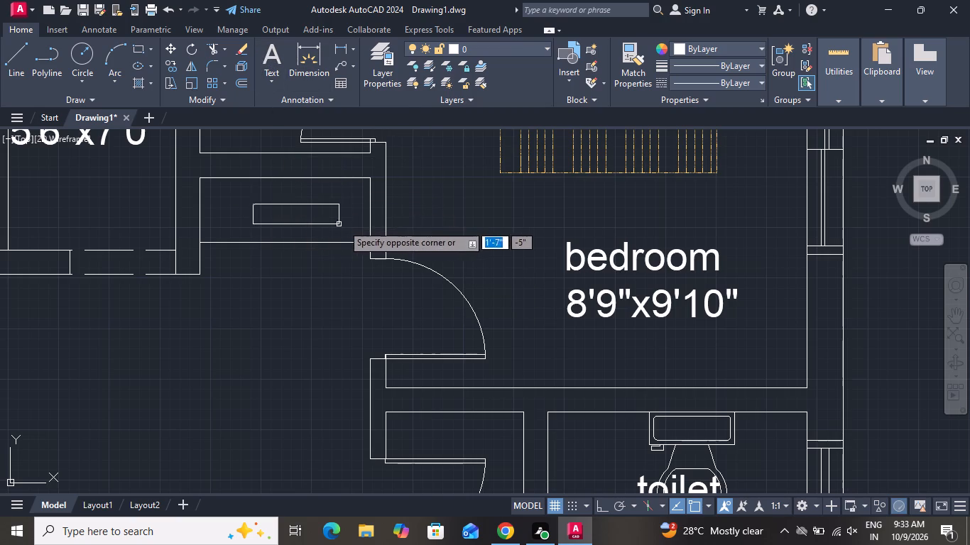
{"action": "left_click", "coordinate": [350, 225]}
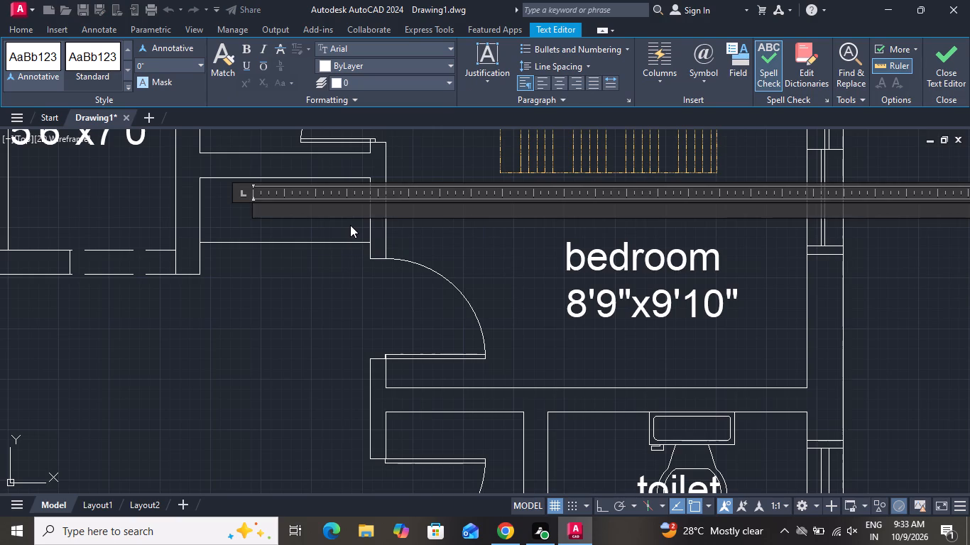
{"action": "type", "text": "sho"}
{"action": "key", "text": "w"}
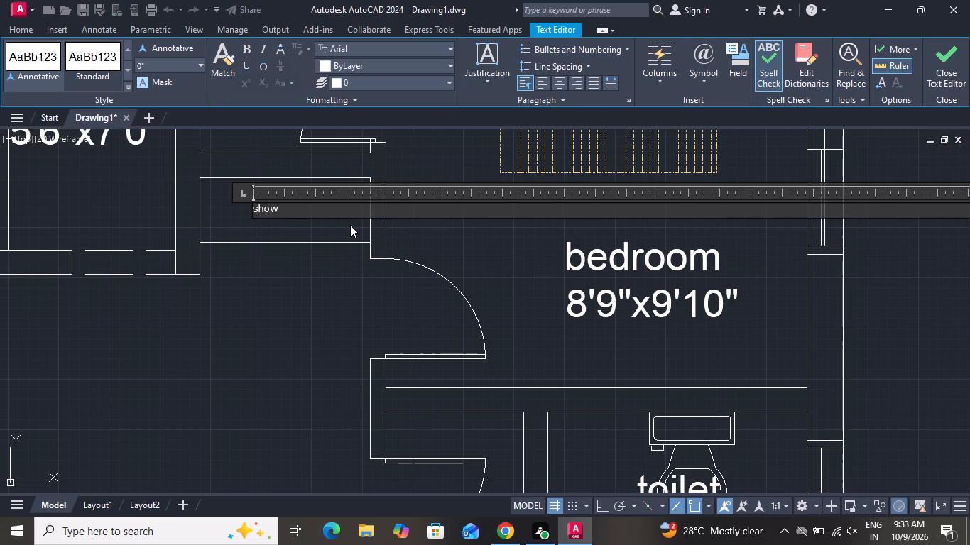
{"action": "type", "text": "case"}
{"action": "left_click", "coordinate": [350, 225]}
Set the text height of the "showcase" label in the wall recess to 5".
{"action": "left_click", "coordinate": [281, 204]}
{"action": "left_click", "coordinate": [236, 217]}
{"action": "right_click", "coordinate": [236, 217]}
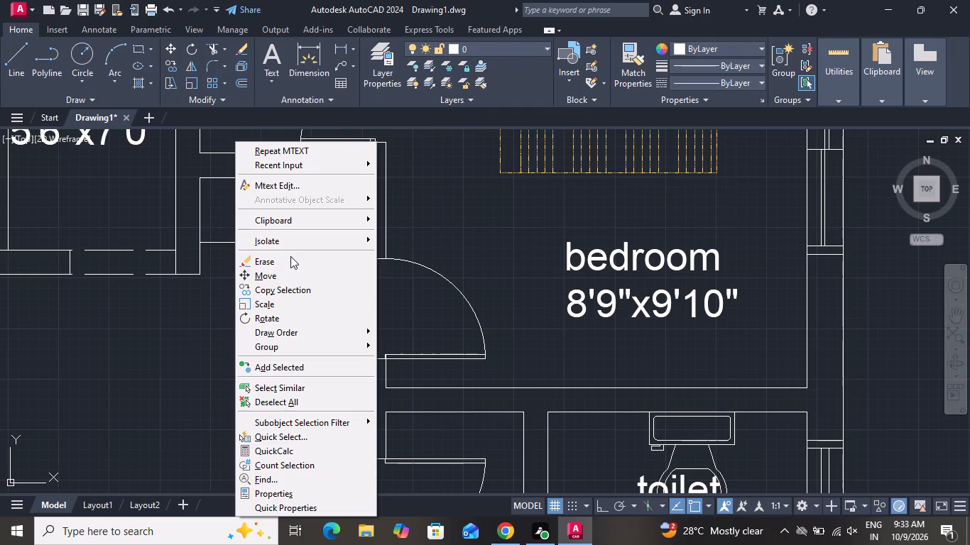
{"action": "left_click", "coordinate": [327, 492]}
{"action": "scroll", "coordinate": [121, 194], "scroll_direction": "down", "scroll_amount": 1}
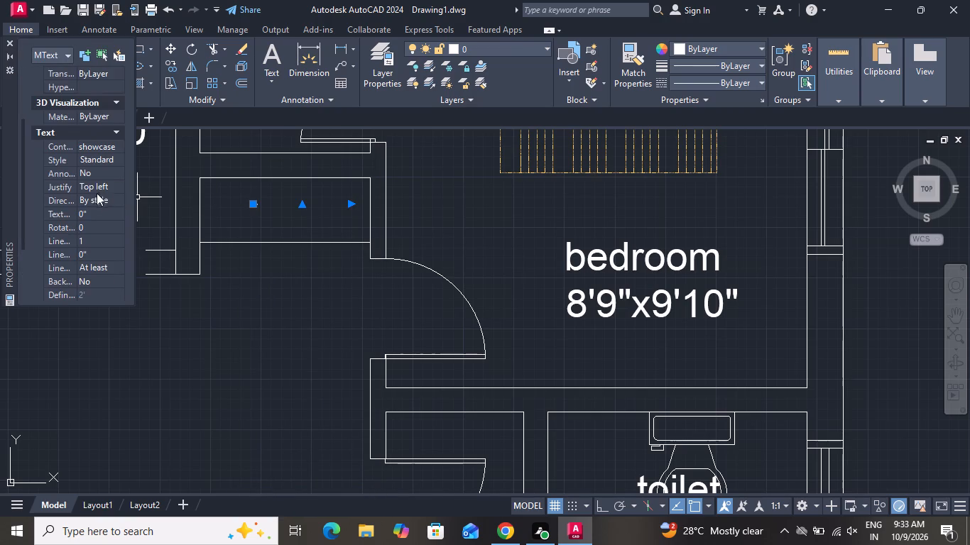
{"action": "left_click", "coordinate": [110, 211]}
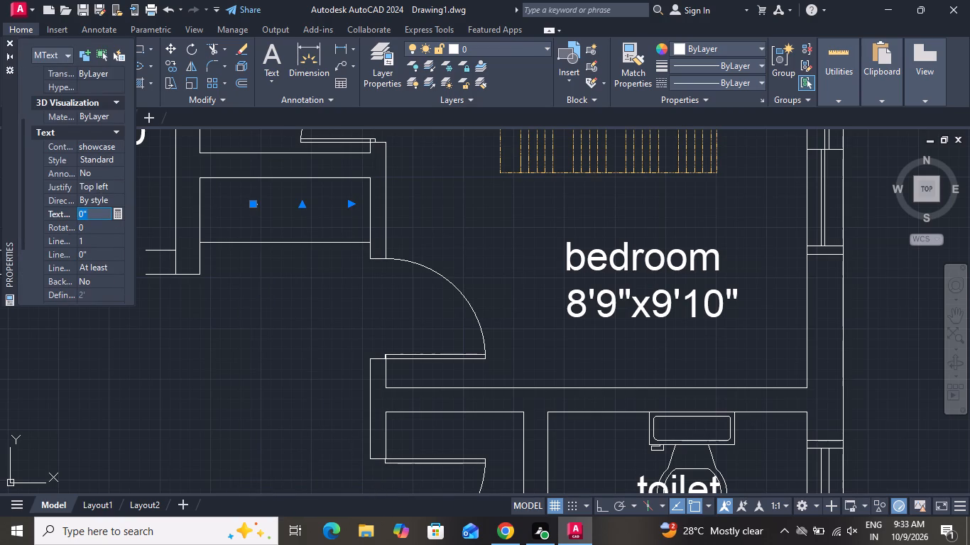
{"action": "key", "text": "BackSpace"}
{"action": "key", "text": "BackSpace"}
{"action": "key", "text": "5"}
{"action": "key", "text": "shift+quotedbl"}
{"action": "left_click", "coordinate": [6, 42]}
Draw a bedside table rectangle about 1' by 11" between the yellow bed's headboard end and the east wall of the bedroom.
{"action": "scroll", "coordinate": [80, 201], "scroll_direction": "down", "scroll_amount": 3}
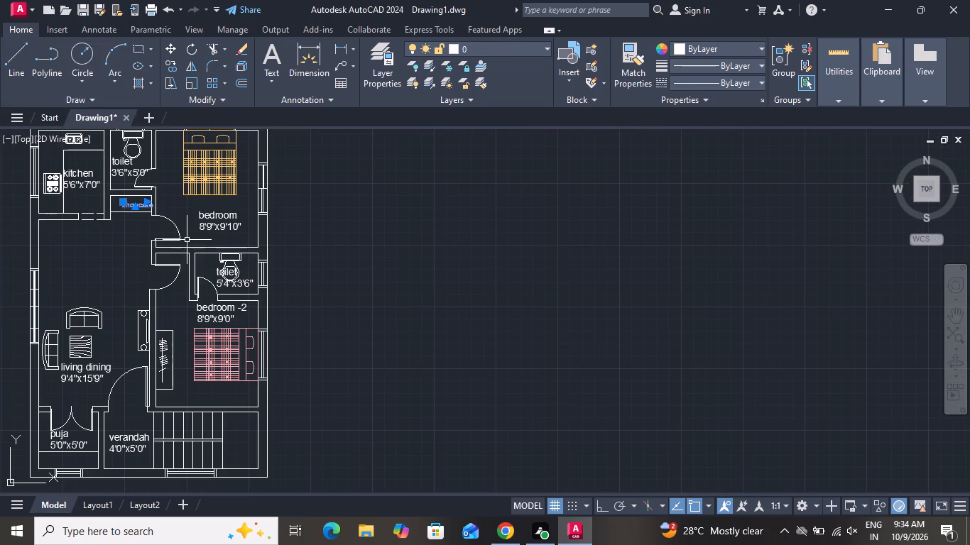
{"action": "scroll", "coordinate": [187, 240], "scroll_direction": "down", "scroll_amount": 2}
{"action": "scroll", "coordinate": [196, 194], "scroll_direction": "up", "scroll_amount": 3}
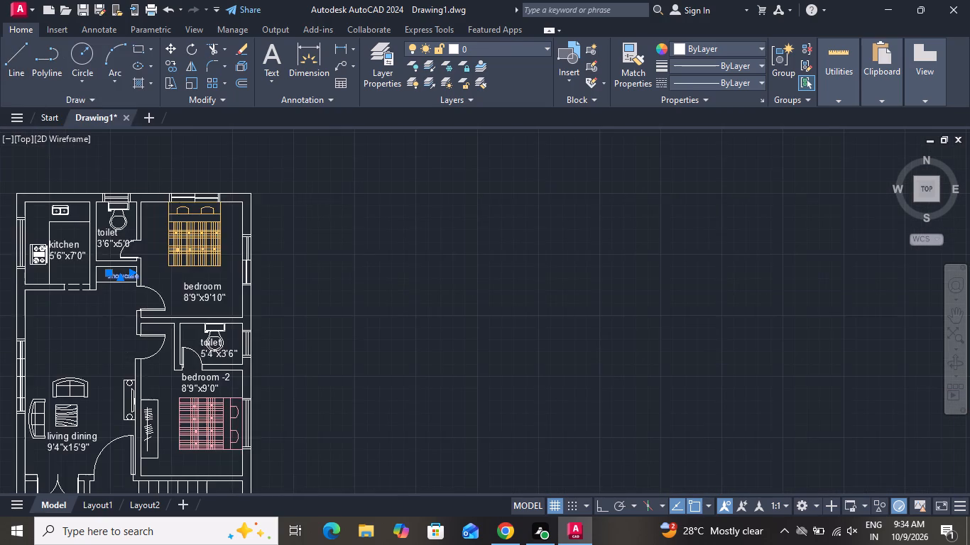
{"action": "left_click", "coordinate": [136, 51]}
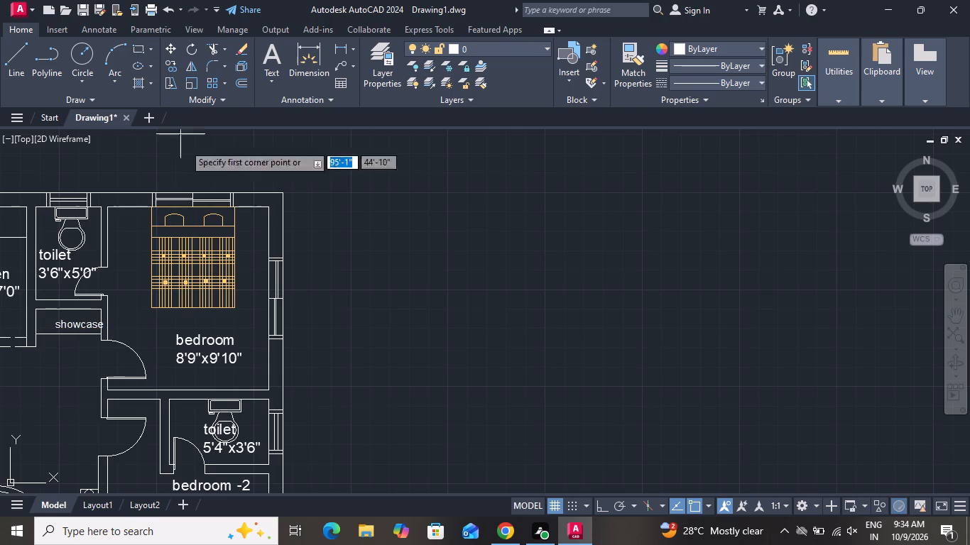
{"action": "scroll", "coordinate": [248, 243], "scroll_direction": "up", "scroll_amount": 2}
{"action": "scroll", "coordinate": [248, 243], "scroll_direction": "down", "scroll_amount": 2}
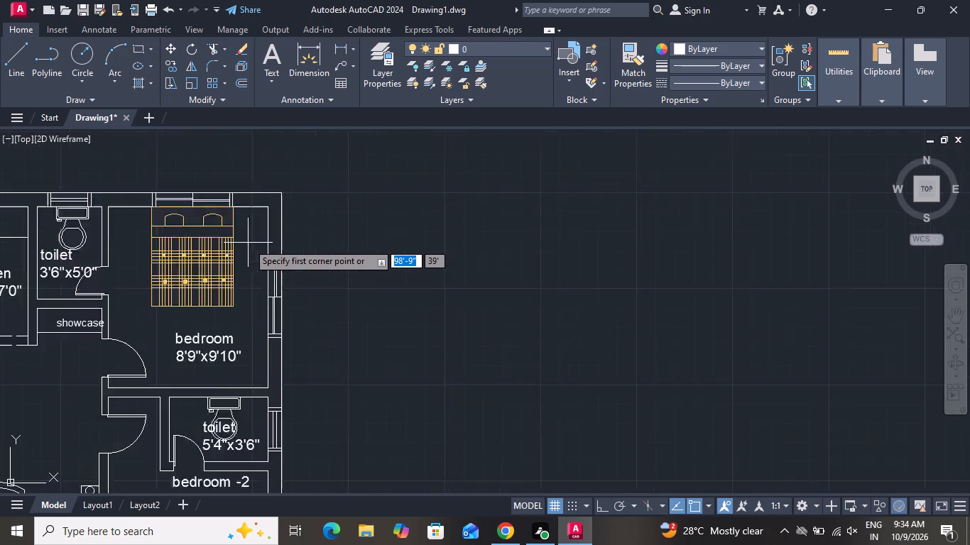
{"action": "scroll", "coordinate": [248, 243], "scroll_direction": "down", "scroll_amount": 2}
{"action": "scroll", "coordinate": [137, 284], "scroll_direction": "up", "scroll_amount": 2}
{"action": "scroll", "coordinate": [155, 275], "scroll_direction": "down", "scroll_amount": 1}
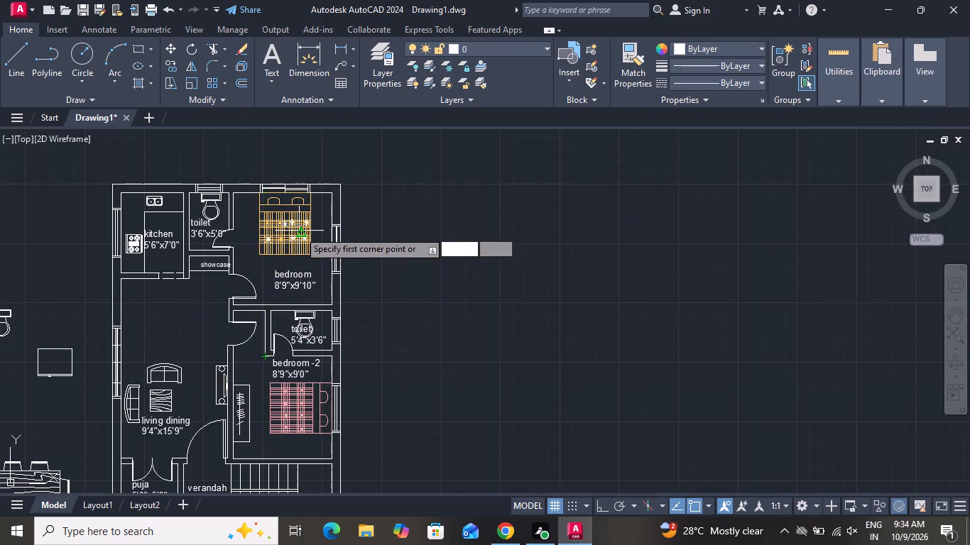
{"action": "scroll", "coordinate": [305, 199], "scroll_direction": "up", "scroll_amount": 3}
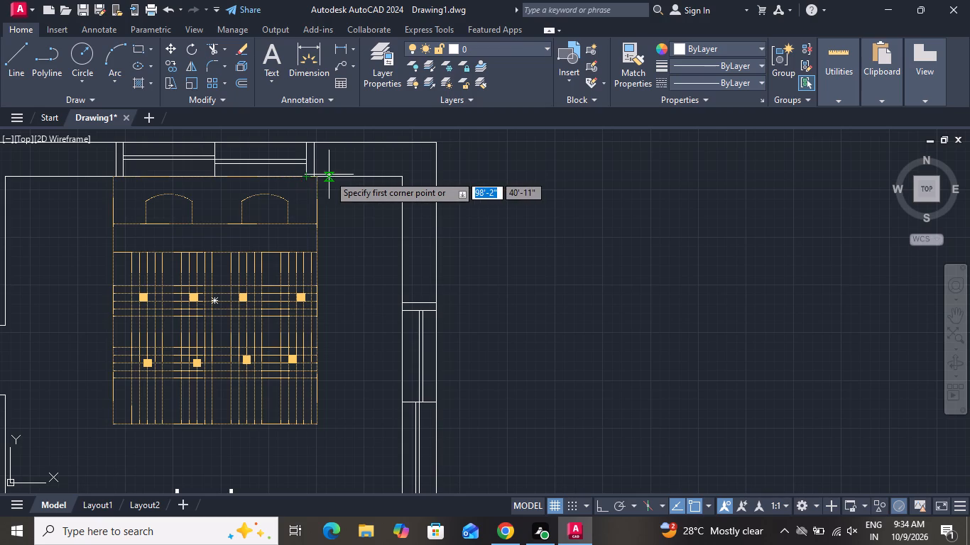
{"action": "scroll", "coordinate": [329, 175], "scroll_direction": "up", "scroll_amount": 2}
{"action": "left_click", "coordinate": [335, 219]}
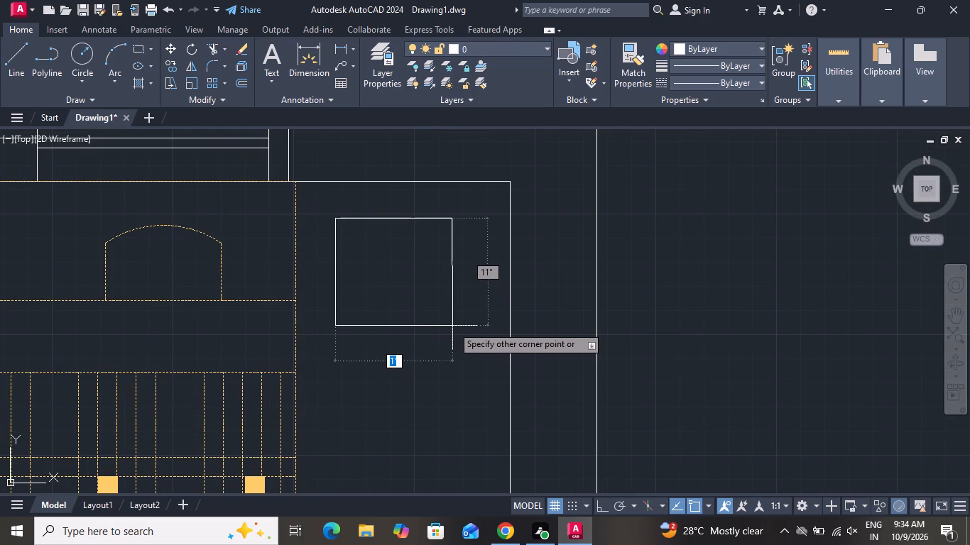
{"action": "left_click", "coordinate": [460, 325]}
Copy the bedside table rectangle to the west side of the yellow bed's headboard end.
{"action": "scroll", "coordinate": [347, 294], "scroll_direction": "down", "scroll_amount": 1}
{"action": "scroll", "coordinate": [350, 294], "scroll_direction": "up", "scroll_amount": 1}
{"action": "scroll", "coordinate": [355, 294], "scroll_direction": "down", "scroll_amount": 4}
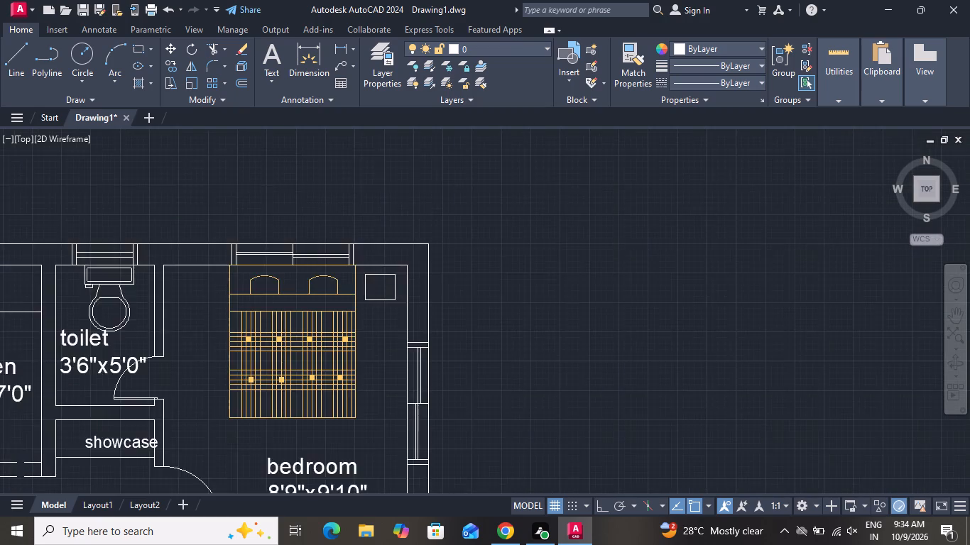
{"action": "scroll", "coordinate": [383, 292], "scroll_direction": "up", "scroll_amount": 4}
{"action": "left_click", "coordinate": [420, 212]}
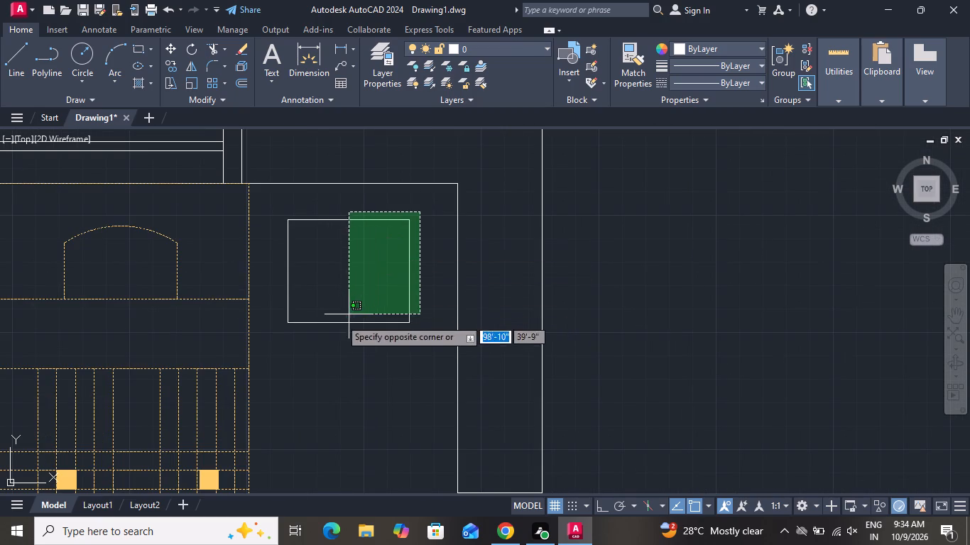
{"action": "left_click", "coordinate": [278, 334]}
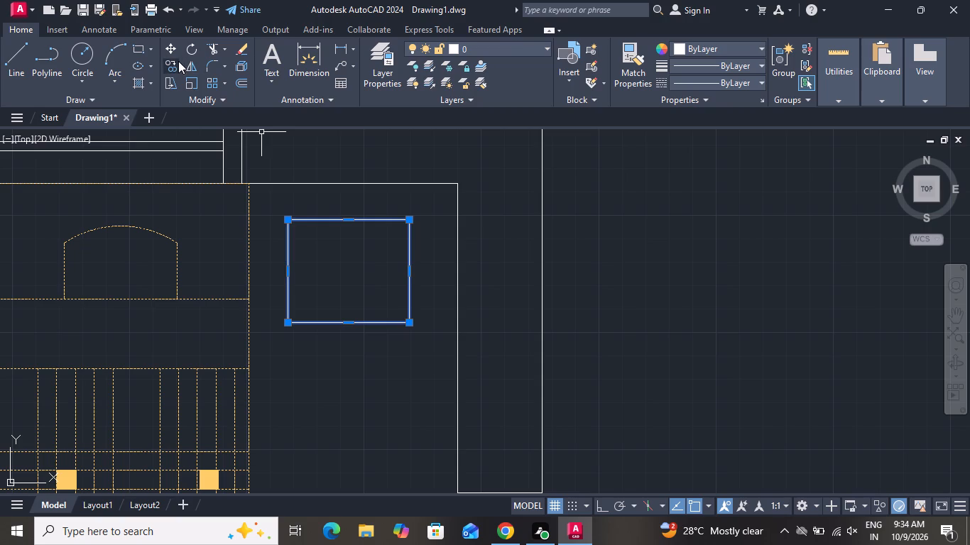
{"action": "left_click", "coordinate": [178, 61]}
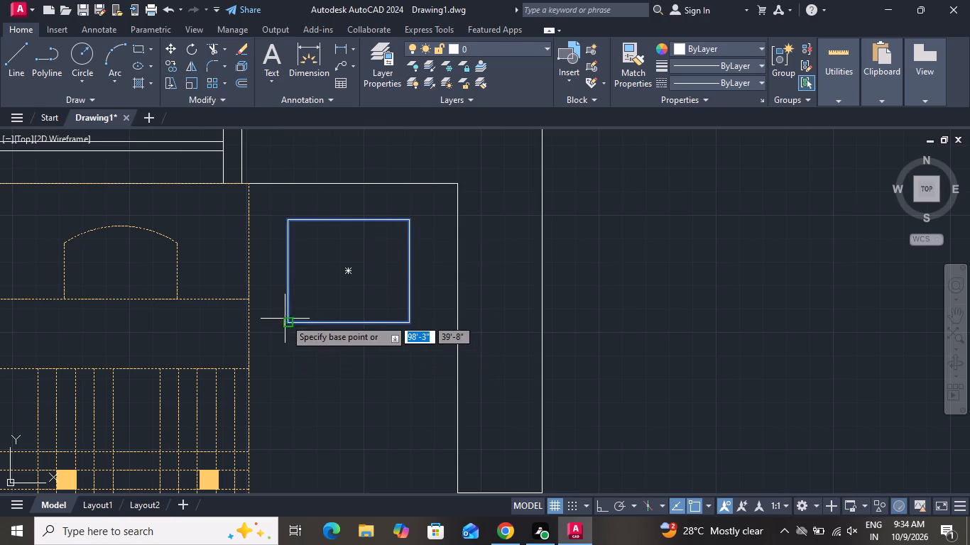
{"action": "left_click", "coordinate": [285, 319]}
{"action": "scroll", "coordinate": [232, 316], "scroll_direction": "down", "scroll_amount": 5}
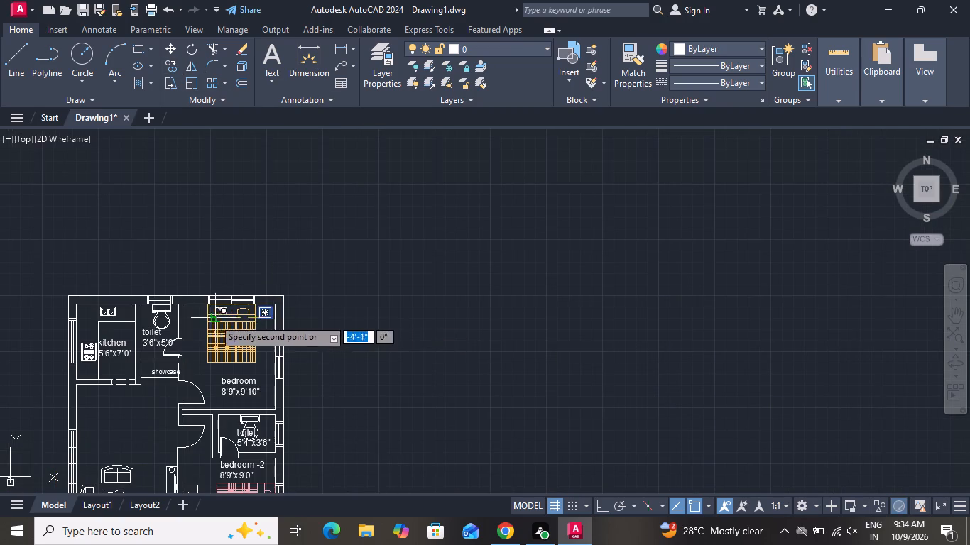
{"action": "scroll", "coordinate": [197, 316], "scroll_direction": "up", "scroll_amount": 5}
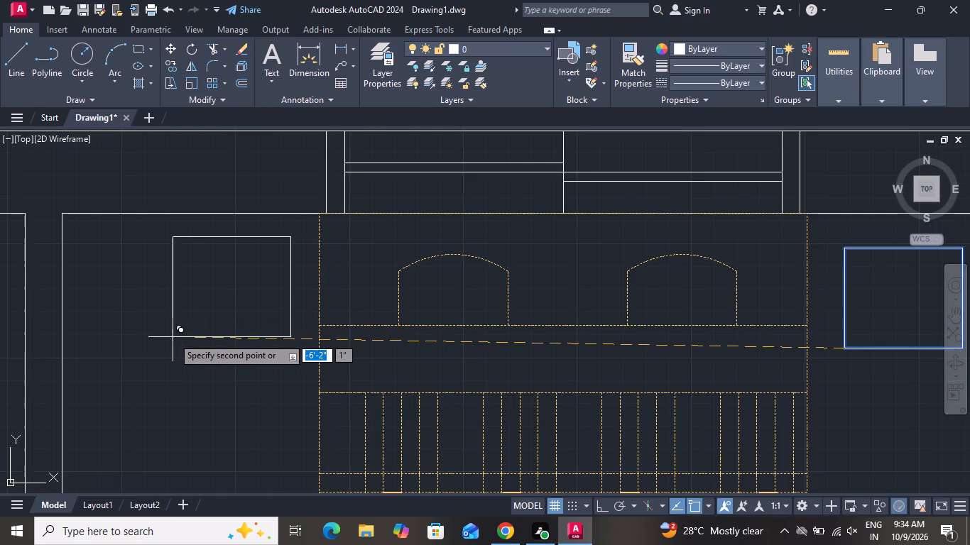
{"action": "left_click", "coordinate": [168, 341]}
Place another copy of the bedside table in bedroom -2, just north of the pink bed near the east wall.
{"action": "scroll", "coordinate": [244, 319], "scroll_direction": "down", "scroll_amount": 5}
{"action": "scroll", "coordinate": [354, 270], "scroll_direction": "down", "scroll_amount": 2}
{"action": "scroll", "coordinate": [354, 270], "scroll_direction": "up", "scroll_amount": 1}
{"action": "scroll", "coordinate": [305, 416], "scroll_direction": "up", "scroll_amount": 3}
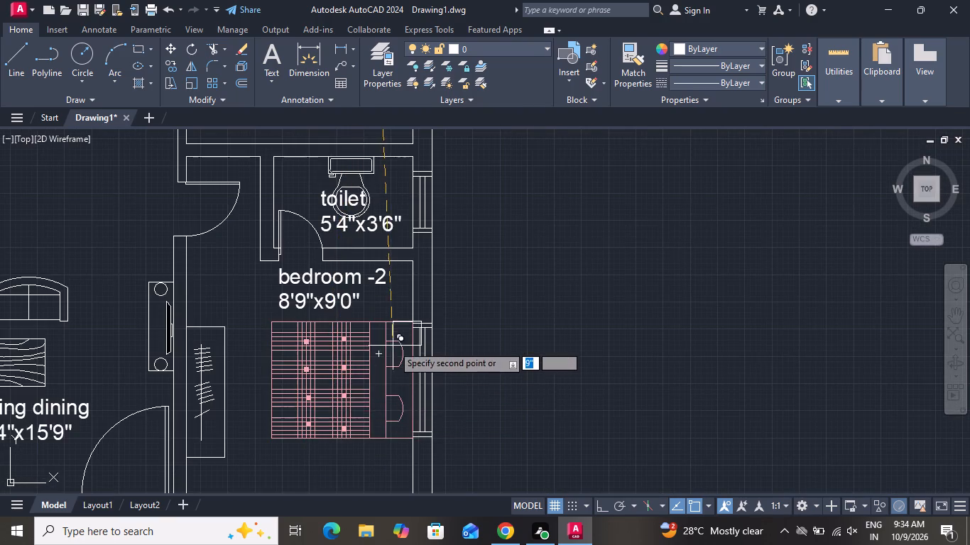
{"action": "scroll", "coordinate": [391, 326], "scroll_direction": "up", "scroll_amount": 4}
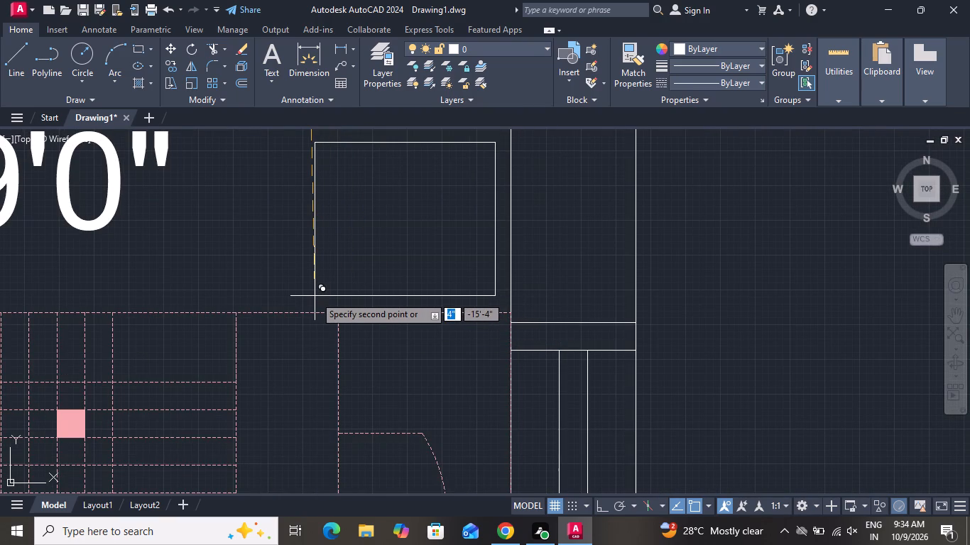
{"action": "left_click", "coordinate": [316, 295]}
Place a further copy of the bedside table just south of the pink bed in bedroom -2, and finish copying.
{"action": "scroll", "coordinate": [327, 348], "scroll_direction": "down", "scroll_amount": 2}
{"action": "scroll", "coordinate": [327, 348], "scroll_direction": "up", "scroll_amount": 1}
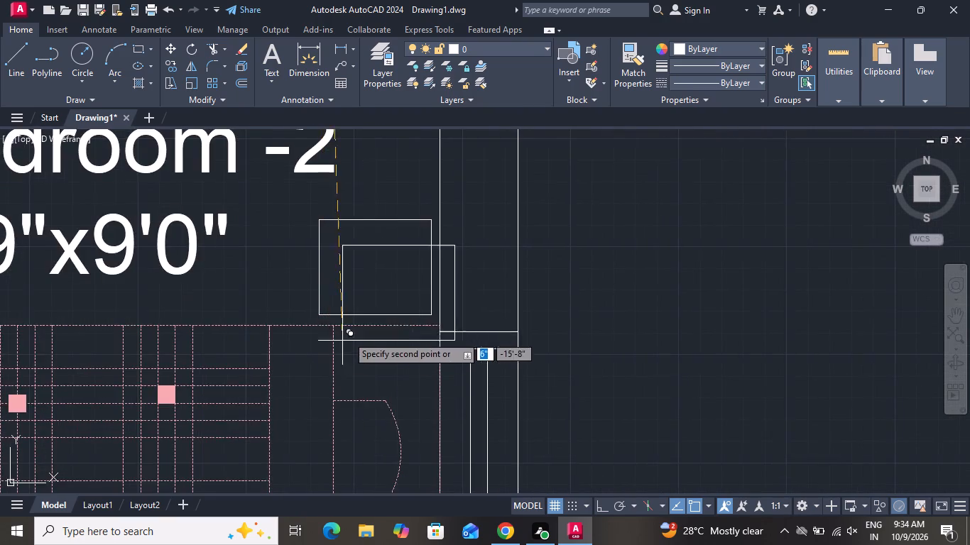
{"action": "scroll", "coordinate": [356, 303], "scroll_direction": "down", "scroll_amount": 1}
{"action": "scroll", "coordinate": [356, 303], "scroll_direction": "up", "scroll_amount": 1}
{"action": "scroll", "coordinate": [356, 303], "scroll_direction": "down", "scroll_amount": 5}
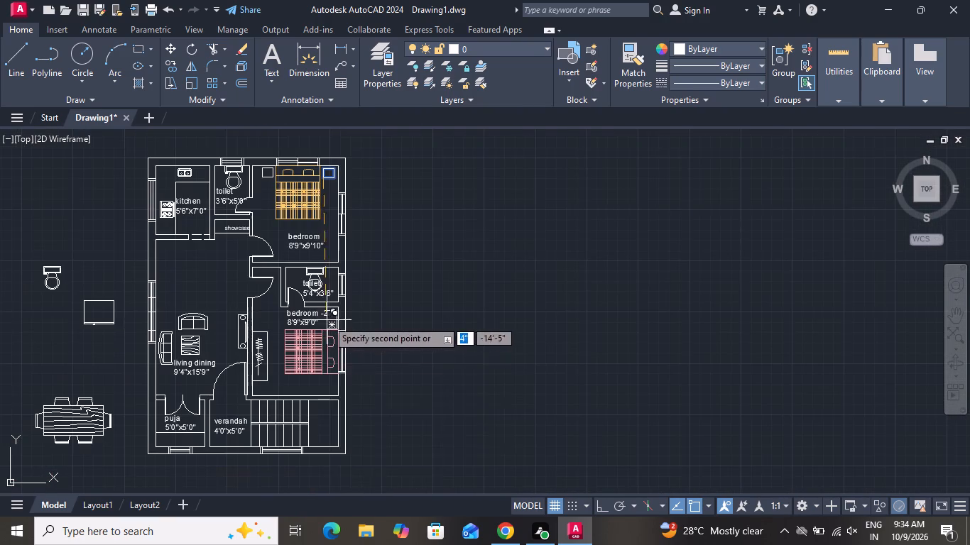
{"action": "scroll", "coordinate": [320, 390], "scroll_direction": "down", "scroll_amount": 1}
{"action": "scroll", "coordinate": [313, 380], "scroll_direction": "up", "scroll_amount": 3}
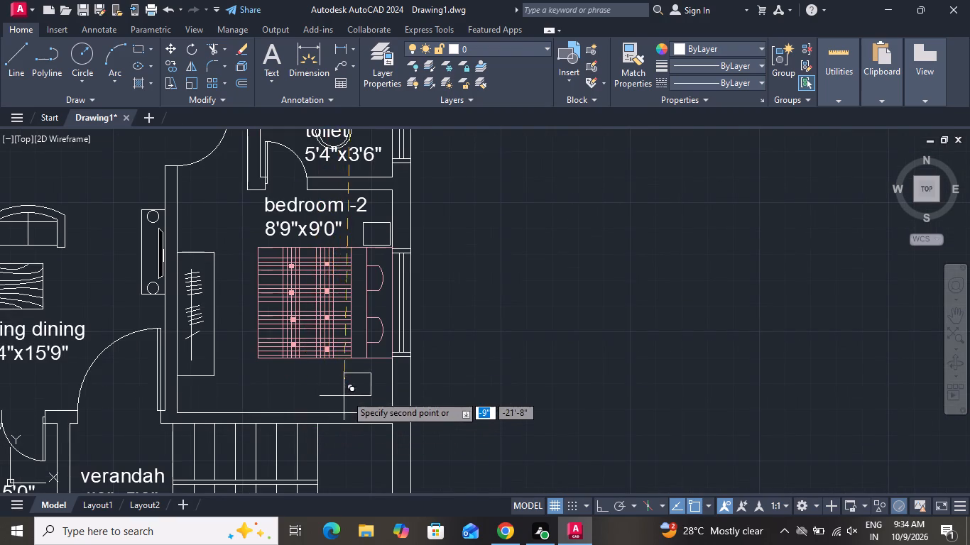
{"action": "scroll", "coordinate": [347, 392], "scroll_direction": "up", "scroll_amount": 2}
{"action": "scroll", "coordinate": [352, 392], "scroll_direction": "down", "scroll_amount": 1}
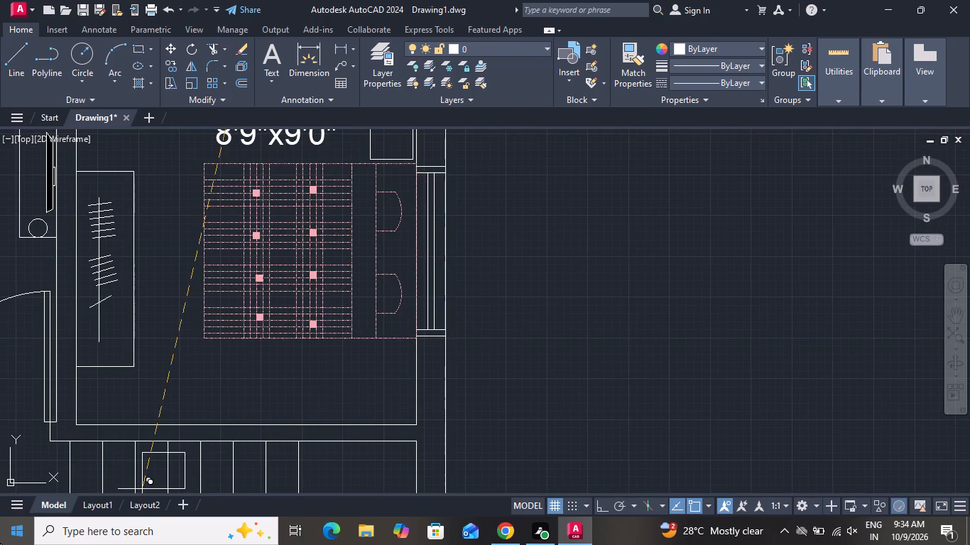
{"action": "left_click", "coordinate": [363, 390]}
{"action": "right_click", "coordinate": [364, 390]}
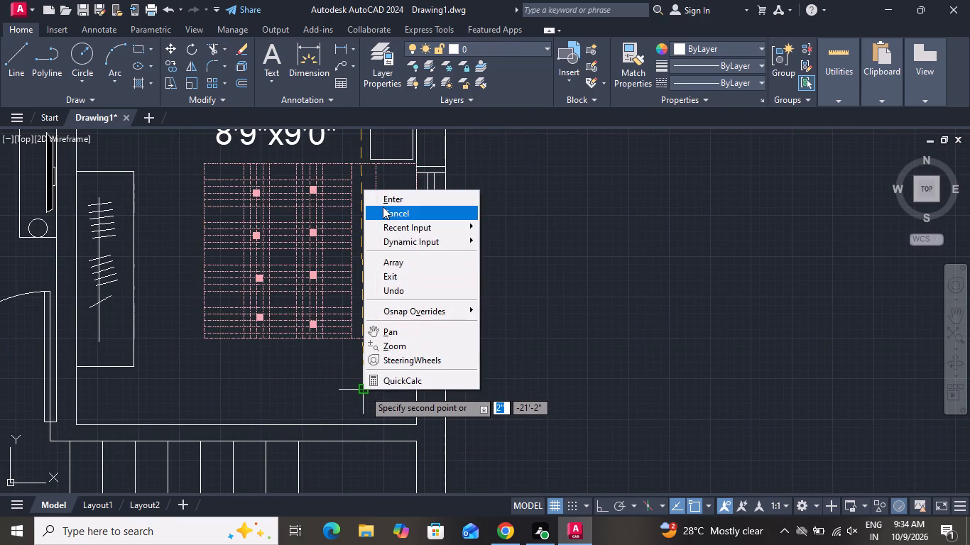
{"action": "left_click", "coordinate": [383, 207]}
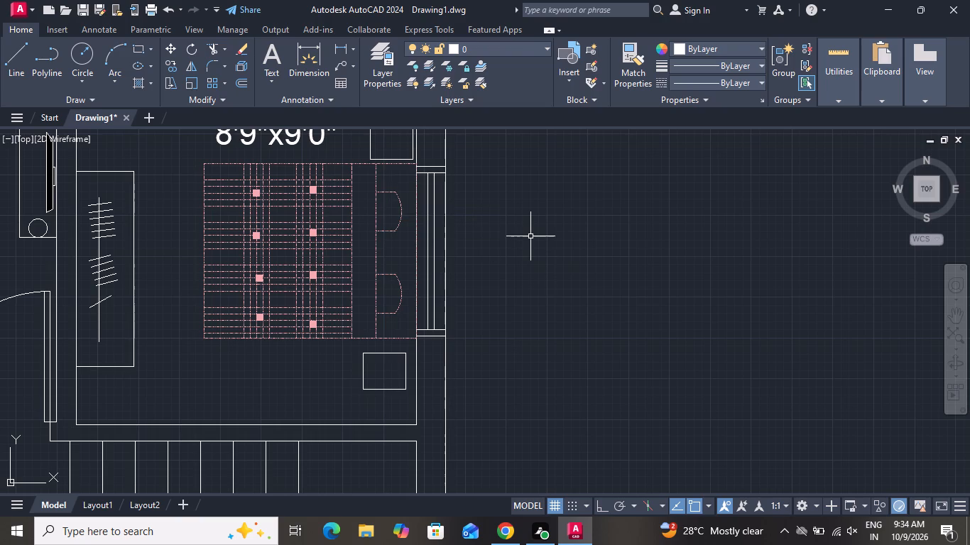
Insert the Lamp - Table block from the Home - Space Planner DesignCenter blocks into the empty space outside bedroom -2's east wall.
{"action": "type", "text": "co"}
{"action": "key", "text": "Escape"}
{"action": "type", "text": "dc"}
{"action": "key", "text": "space"}
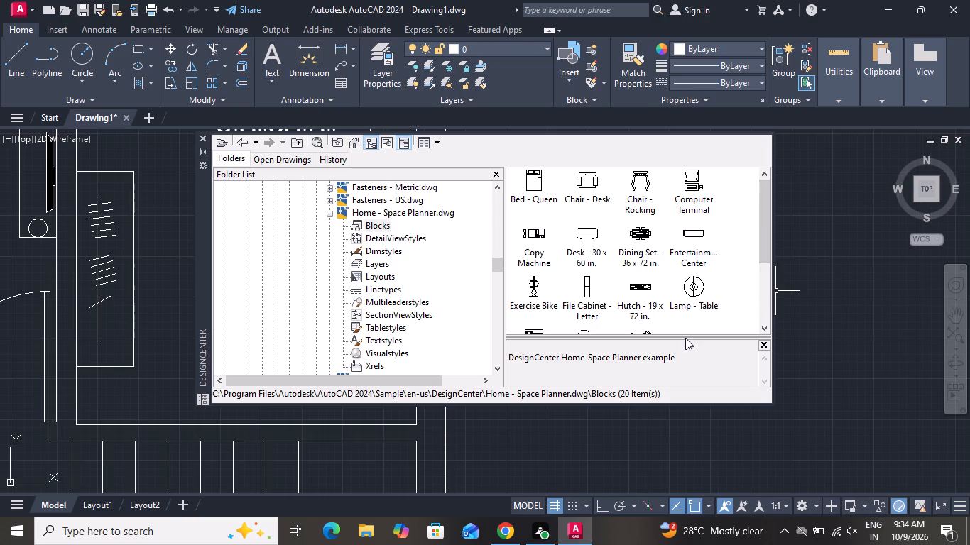
{"action": "scroll", "coordinate": [685, 338], "scroll_direction": "up", "scroll_amount": 1}
{"action": "scroll", "coordinate": [685, 338], "scroll_direction": "down", "scroll_amount": 3}
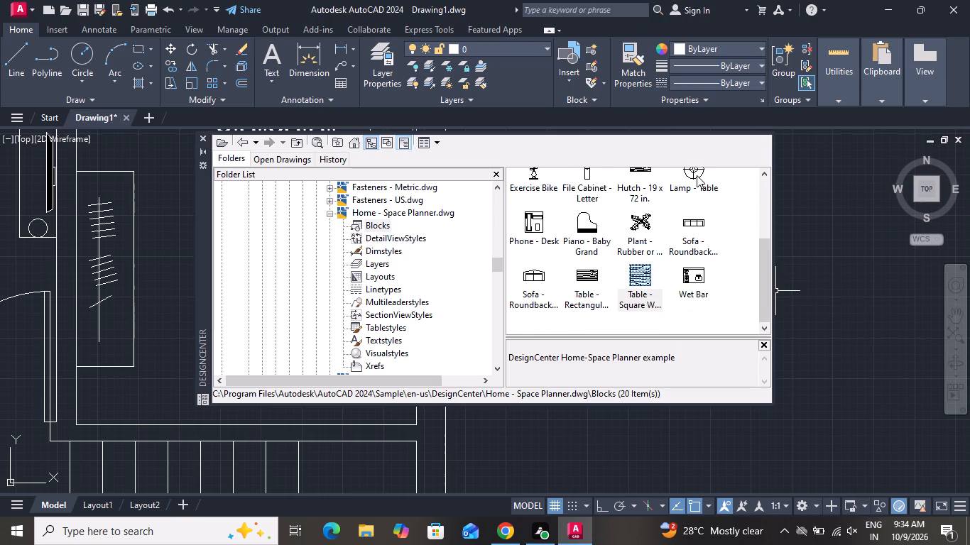
{"action": "left_click_drag", "start_coordinate": [697, 175], "coordinate": [327, 307]}
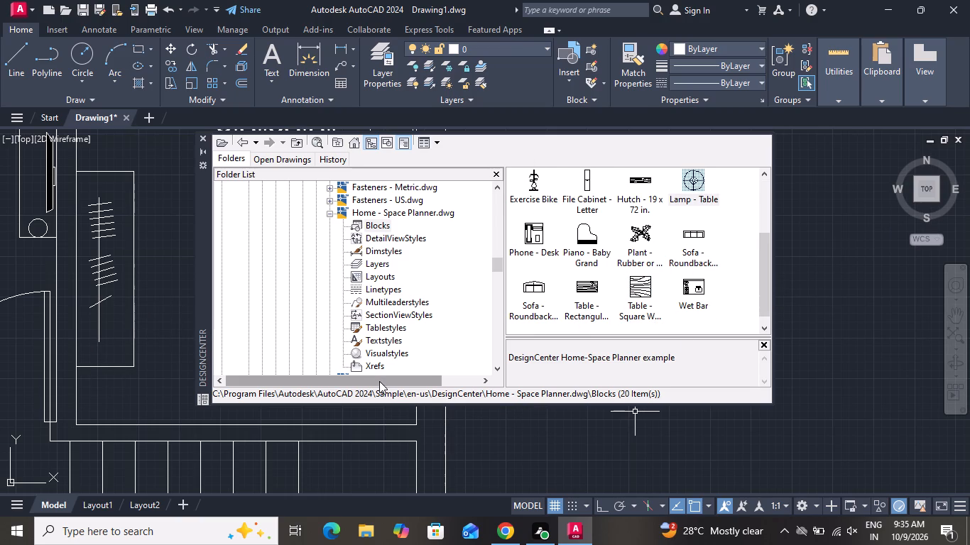
{"action": "scroll", "coordinate": [381, 380], "scroll_direction": "up", "scroll_amount": 1}
{"action": "scroll", "coordinate": [382, 380], "scroll_direction": "down", "scroll_amount": 2}
{"action": "left_click_drag", "start_coordinate": [700, 174], "coordinate": [520, 370]}
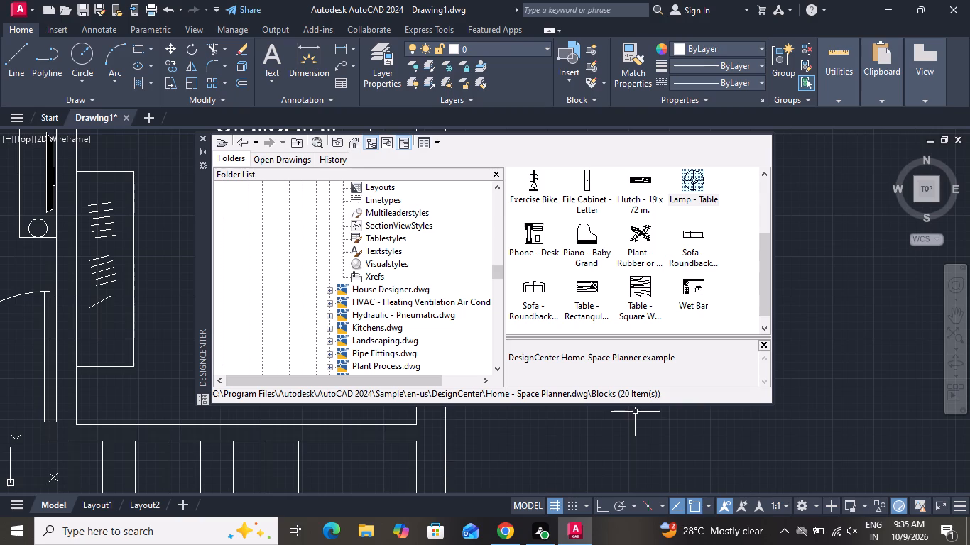
{"action": "left_click_drag", "start_coordinate": [520, 370], "coordinate": [506, 442]}
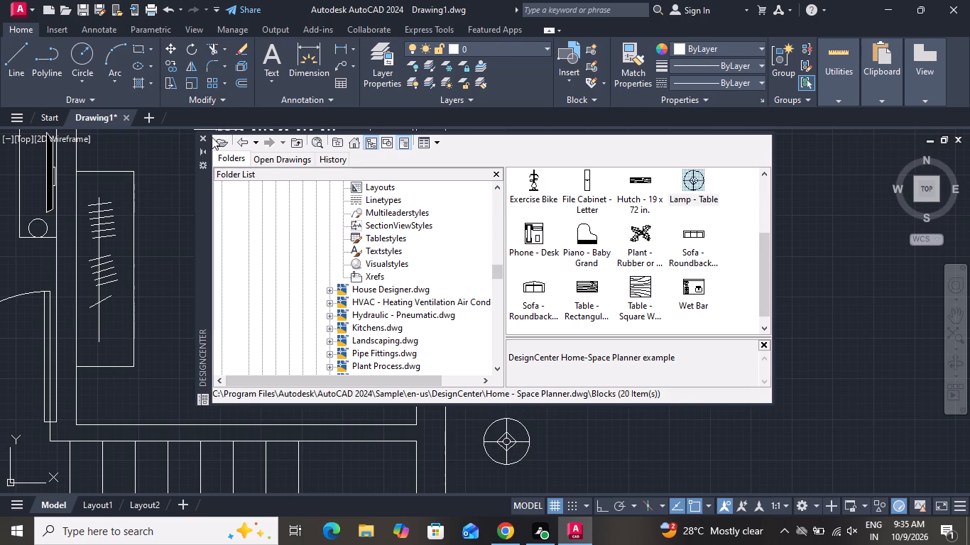
{"action": "left_click", "coordinate": [203, 138]}
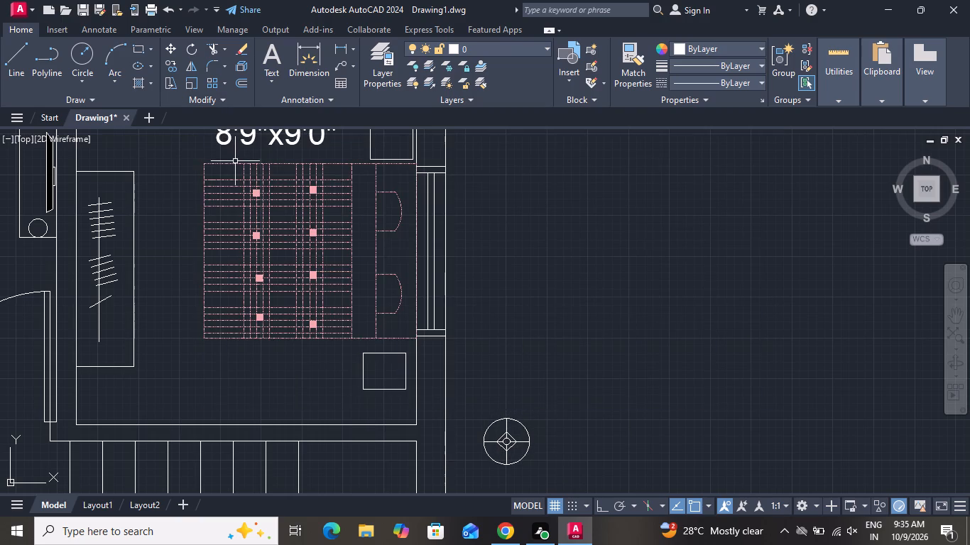
{"action": "scroll", "coordinate": [506, 451], "scroll_direction": "up", "scroll_amount": 2}
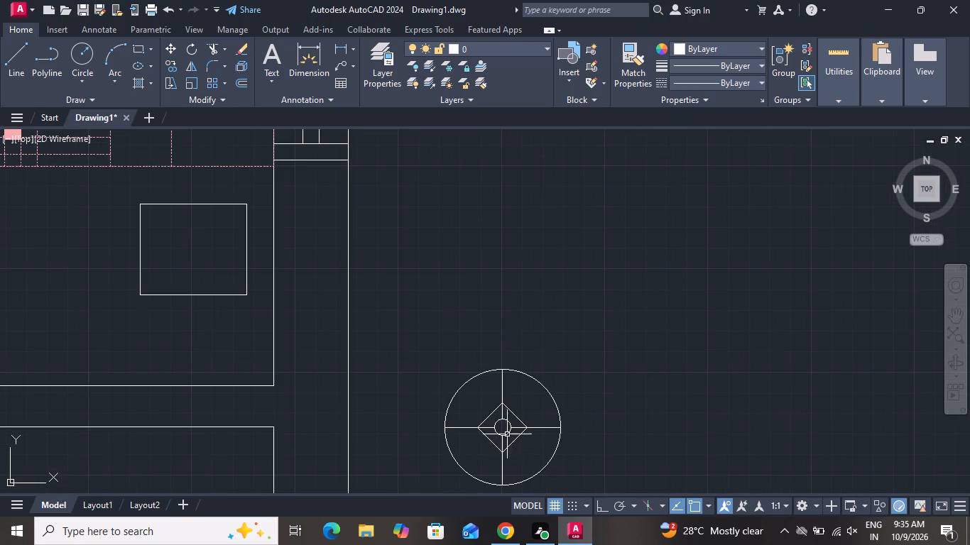
Move the table lamp from outside the east wall onto the bedside table south of the pink bed.
{"action": "left_click", "coordinate": [506, 432]}
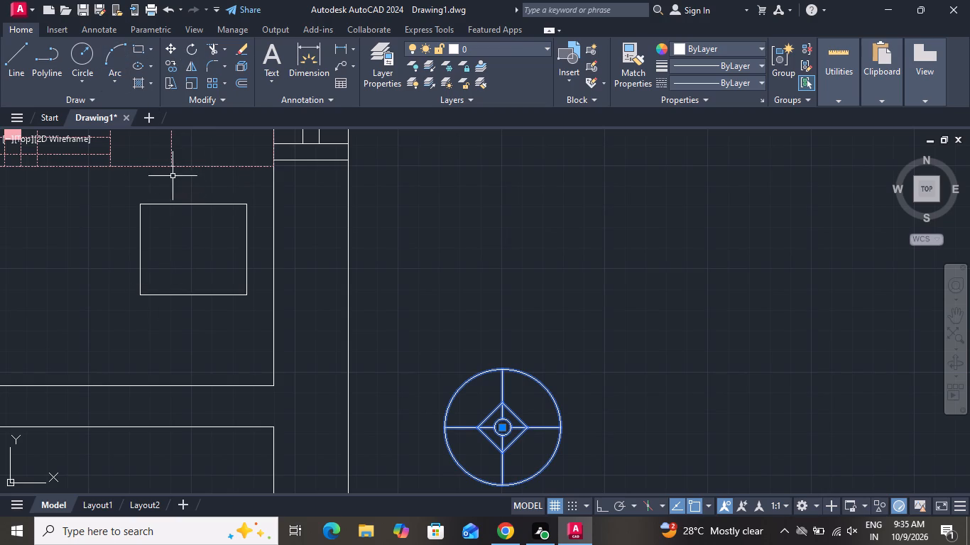
{"action": "scroll", "coordinate": [175, 106], "scroll_direction": "down", "scroll_amount": 1}
{"action": "left_click", "coordinate": [166, 43]}
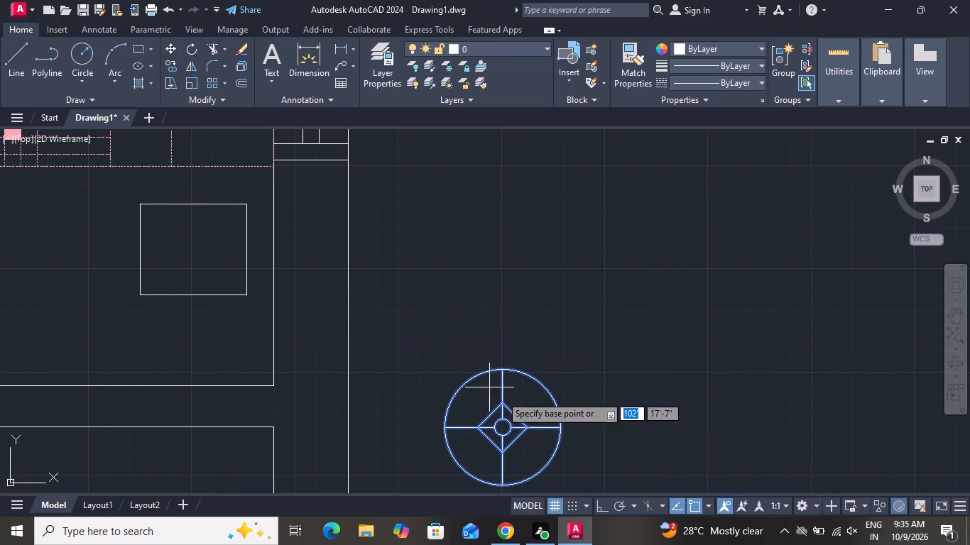
{"action": "left_click", "coordinate": [495, 434]}
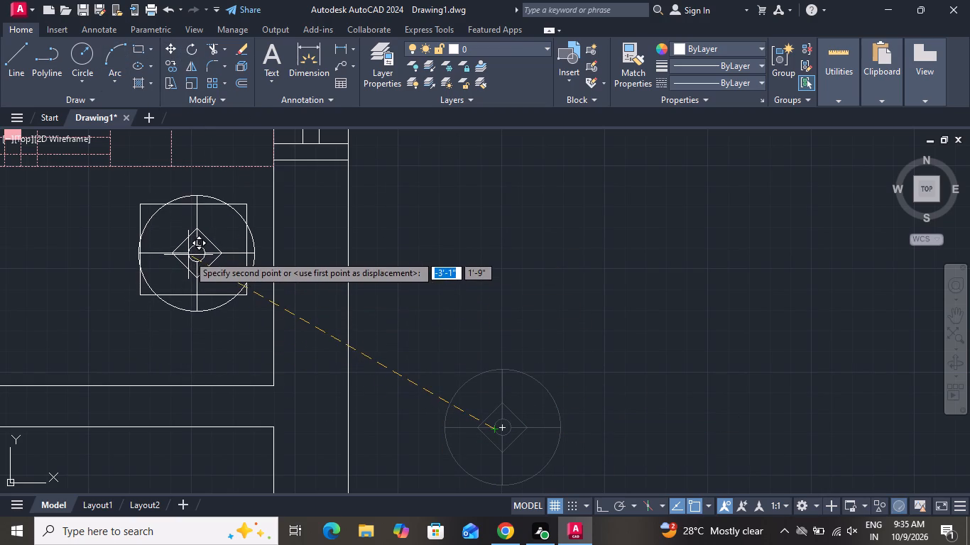
{"action": "left_click", "coordinate": [184, 254]}
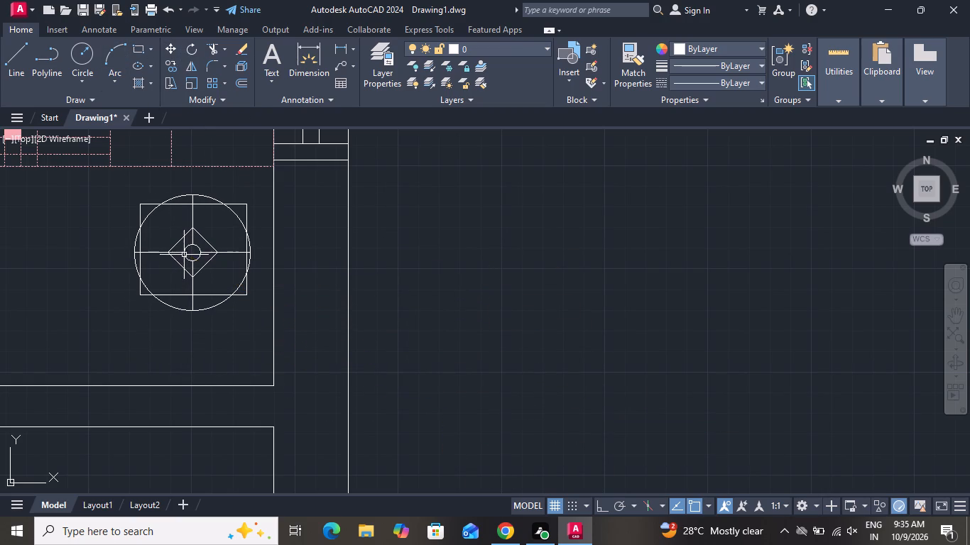
Scale the lamp down about its centre to roughly a third of its size so it fits within the bedside table.
{"action": "left_click", "coordinate": [195, 257]}
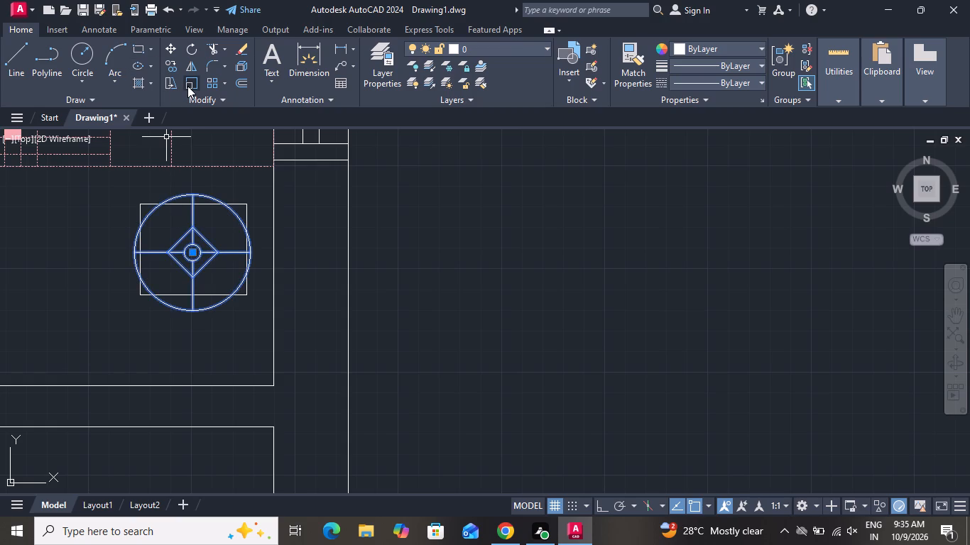
{"action": "left_click", "coordinate": [187, 86]}
{"action": "left_click", "coordinate": [192, 252]}
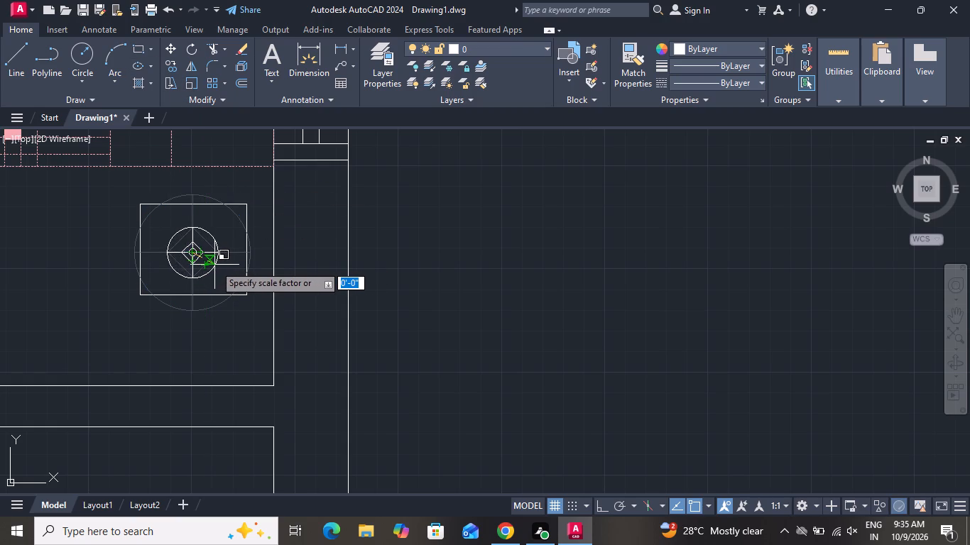
{"action": "left_click", "coordinate": [215, 265]}
Copy the scaled lamp from its centre onto the bedside table north of the pink bed in bedroom -2.
{"action": "left_click", "coordinate": [209, 249]}
{"action": "scroll", "coordinate": [219, 265], "scroll_direction": "down", "scroll_amount": 1}
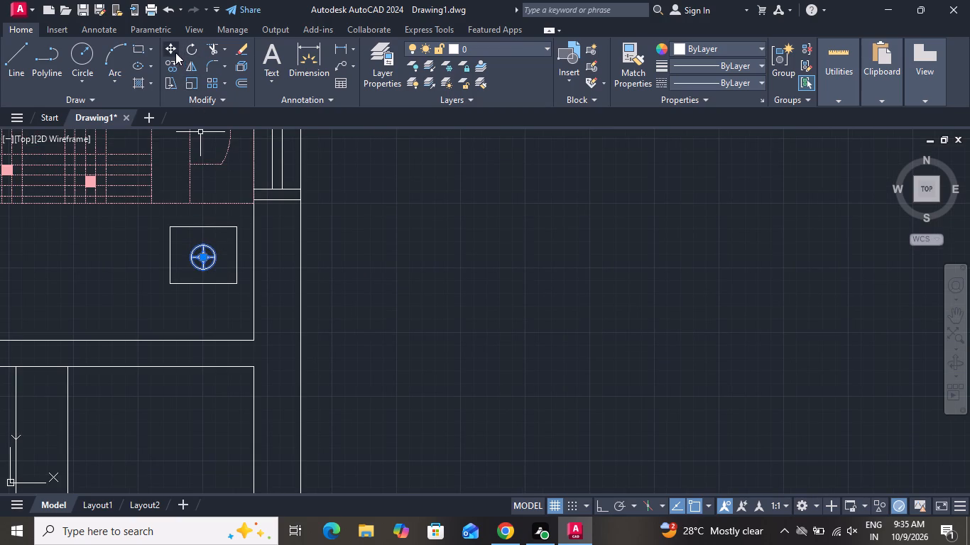
{"action": "left_click", "coordinate": [174, 67]}
{"action": "left_click", "coordinate": [202, 260]}
{"action": "scroll", "coordinate": [297, 324], "scroll_direction": "down", "scroll_amount": 1}
{"action": "scroll", "coordinate": [297, 324], "scroll_direction": "up", "scroll_amount": 1}
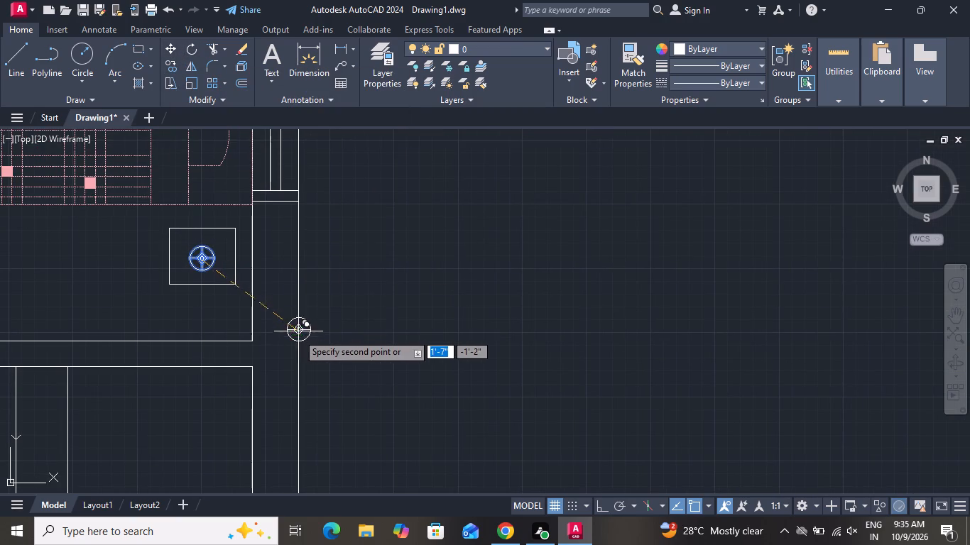
{"action": "scroll", "coordinate": [297, 348], "scroll_direction": "down", "scroll_amount": 3}
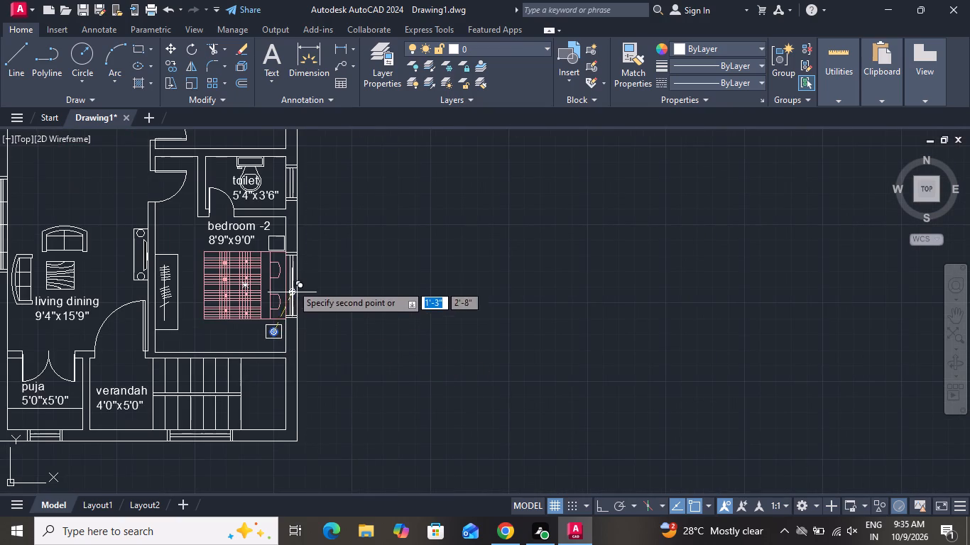
{"action": "scroll", "coordinate": [269, 248], "scroll_direction": "up", "scroll_amount": 3}
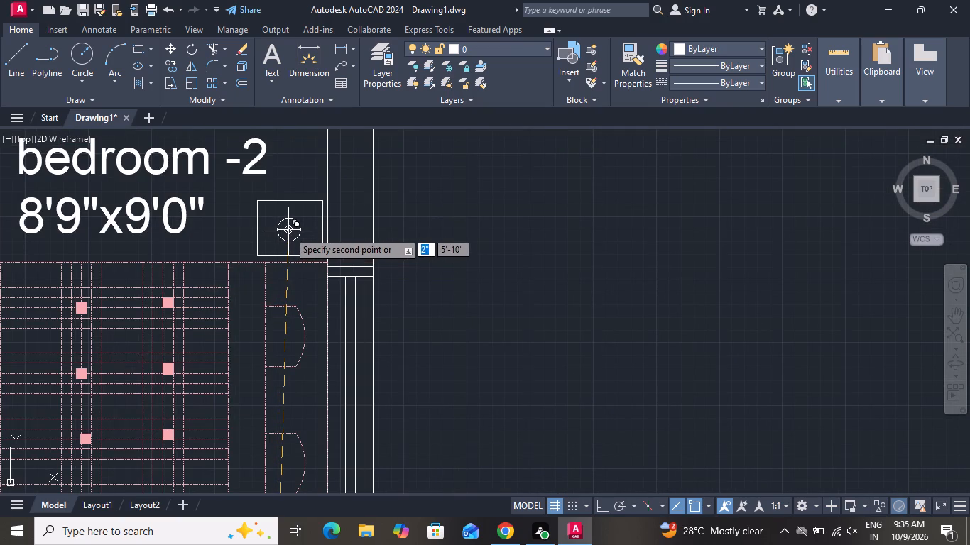
{"action": "left_click", "coordinate": [288, 231]}
Place another lamp copy on the bedside table east of the yellow bed in the north bedroom.
{"action": "scroll", "coordinate": [315, 310], "scroll_direction": "down", "scroll_amount": 5}
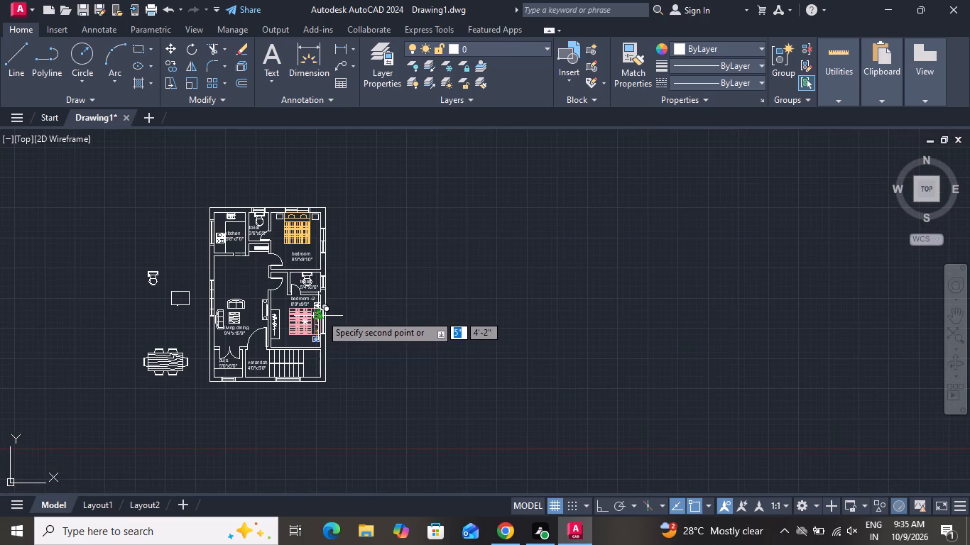
{"action": "scroll", "coordinate": [313, 219], "scroll_direction": "up", "scroll_amount": 5}
{"action": "scroll", "coordinate": [313, 219], "scroll_direction": "down", "scroll_amount": 1}
{"action": "scroll", "coordinate": [313, 219], "scroll_direction": "up", "scroll_amount": 2}
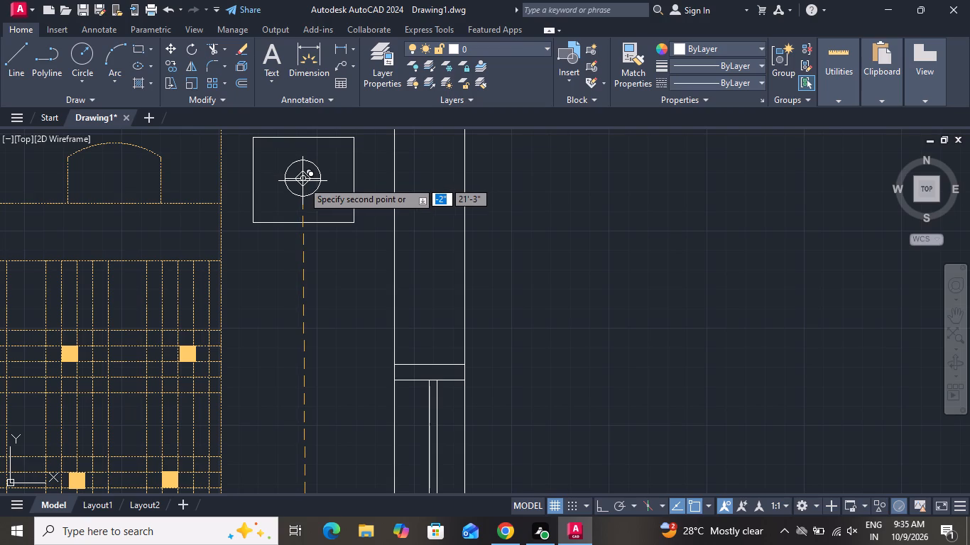
{"action": "left_click", "coordinate": [303, 181]}
Place a further lamp copy on the bedside table west of the yellow bed, and finish copying.
{"action": "scroll", "coordinate": [268, 248], "scroll_direction": "down", "scroll_amount": 2}
{"action": "scroll", "coordinate": [268, 248], "scroll_direction": "up", "scroll_amount": 1}
{"action": "scroll", "coordinate": [278, 253], "scroll_direction": "down", "scroll_amount": 2}
{"action": "scroll", "coordinate": [136, 240], "scroll_direction": "up", "scroll_amount": 5}
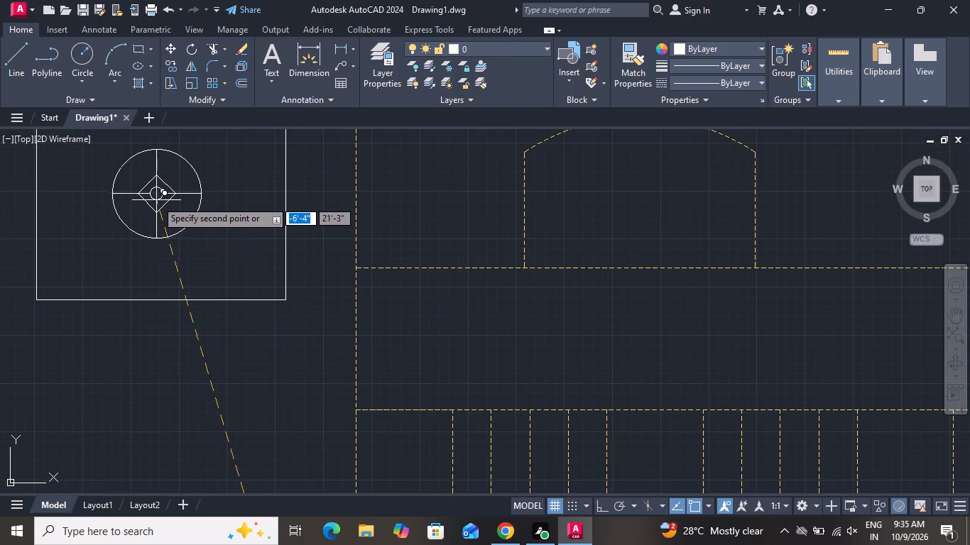
{"action": "left_click", "coordinate": [160, 196]}
{"action": "scroll", "coordinate": [205, 365], "scroll_direction": "down", "scroll_amount": 2}
{"action": "right_click", "coordinate": [207, 364]}
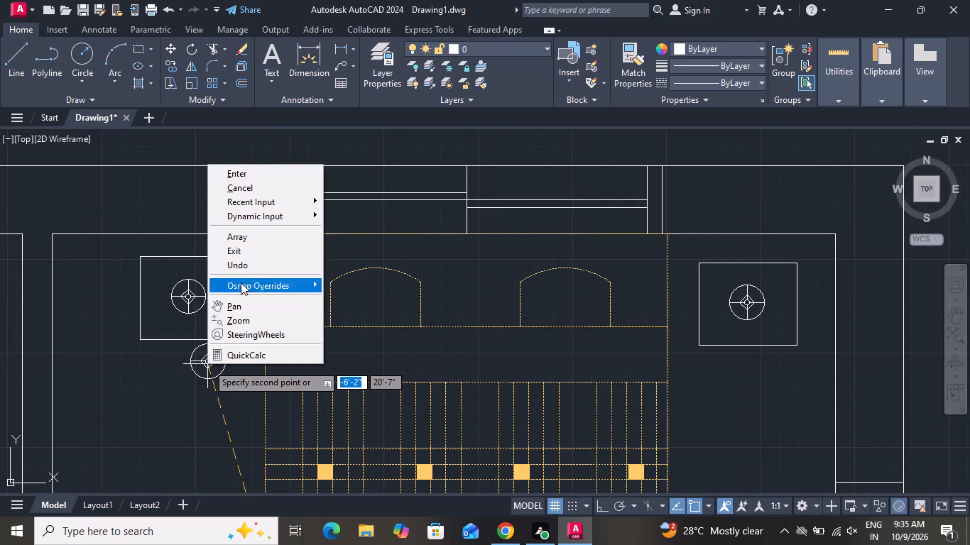
{"action": "left_click", "coordinate": [255, 192]}
Scale the six-seat dining table outside the west wall down about its centre to roughly a third of its size.
{"action": "scroll", "coordinate": [269, 226], "scroll_direction": "up", "scroll_amount": 1}
{"action": "scroll", "coordinate": [269, 227], "scroll_direction": "down", "scroll_amount": 3}
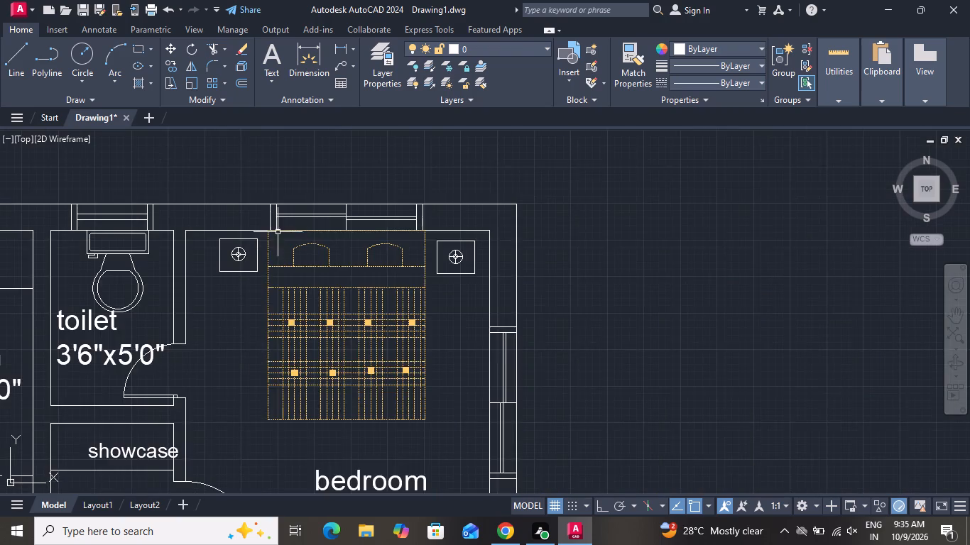
{"action": "scroll", "coordinate": [283, 236], "scroll_direction": "down", "scroll_amount": 2}
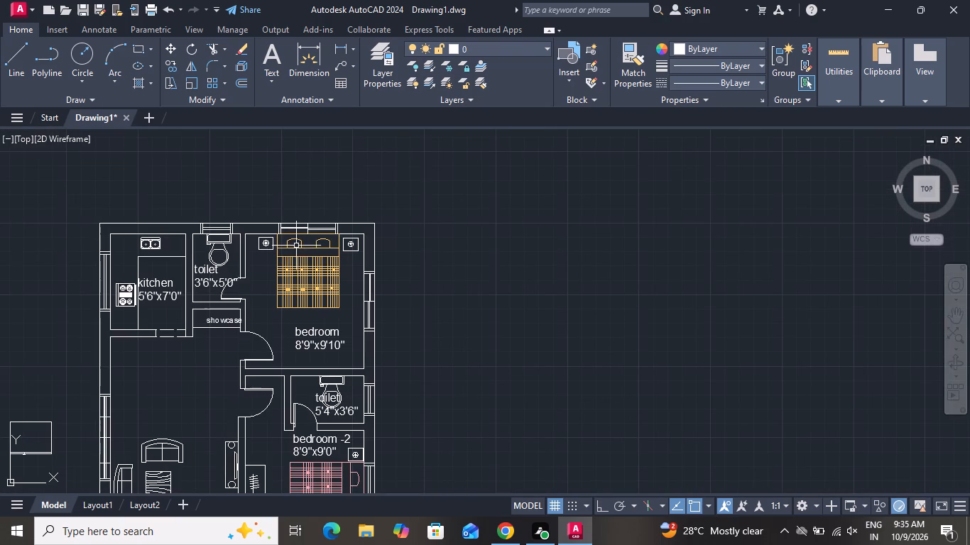
{"action": "scroll", "coordinate": [296, 251], "scroll_direction": "down", "scroll_amount": 3}
{"action": "scroll", "coordinate": [289, 337], "scroll_direction": "down", "scroll_amount": 1}
{"action": "scroll", "coordinate": [290, 338], "scroll_direction": "up", "scroll_amount": 2}
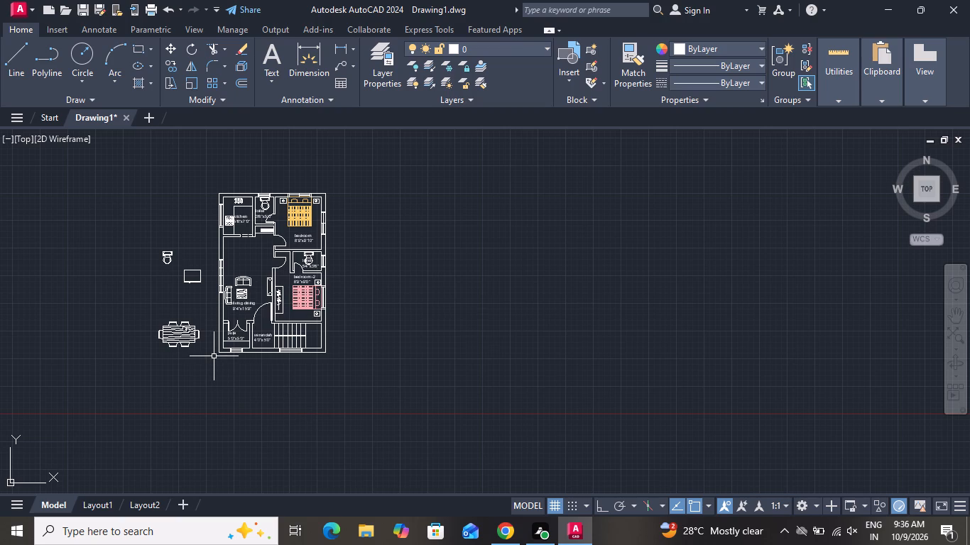
{"action": "left_click", "coordinate": [192, 337]}
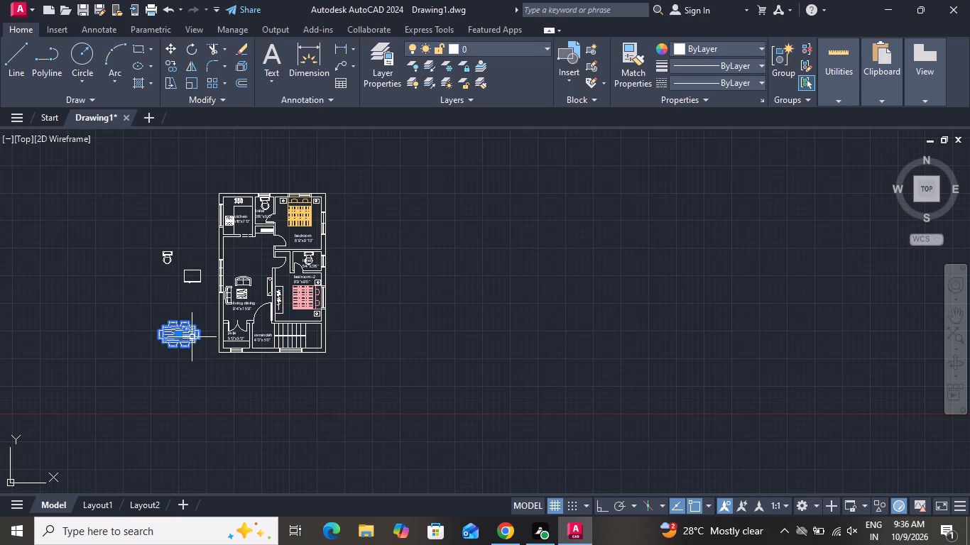
{"action": "left_click", "coordinate": [195, 74]}
{"action": "left_click", "coordinate": [192, 84]}
{"action": "scroll", "coordinate": [189, 345], "scroll_direction": "up", "scroll_amount": 1}
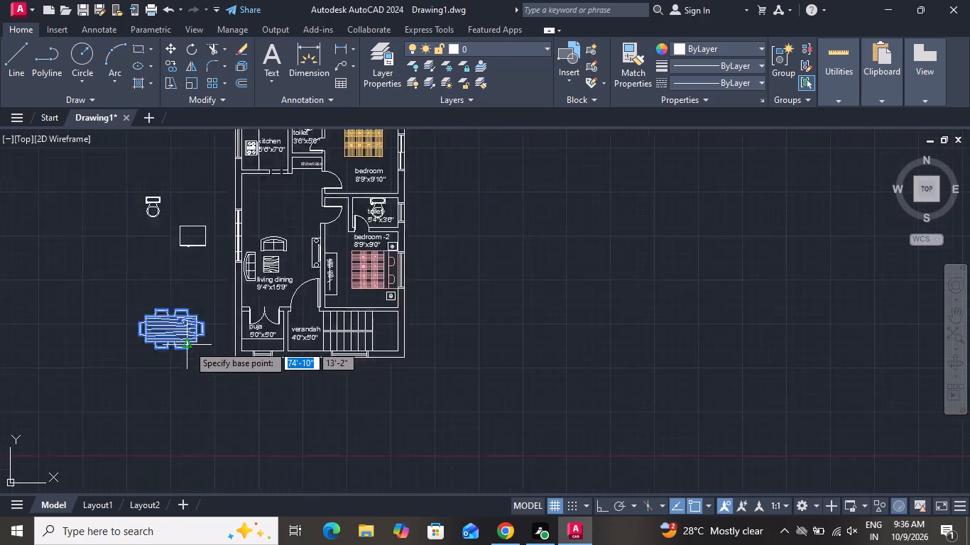
{"action": "scroll", "coordinate": [188, 345], "scroll_direction": "up", "scroll_amount": 2}
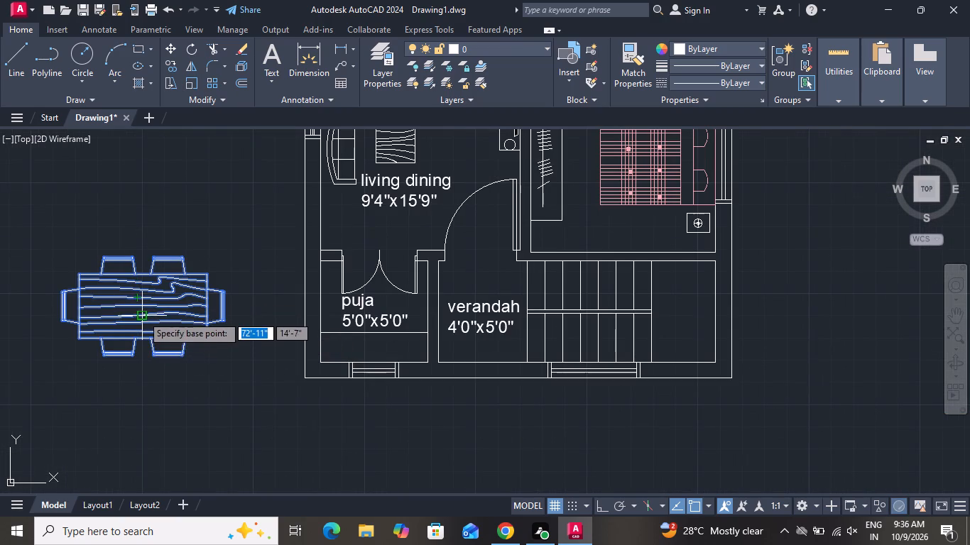
{"action": "left_click", "coordinate": [146, 314]}
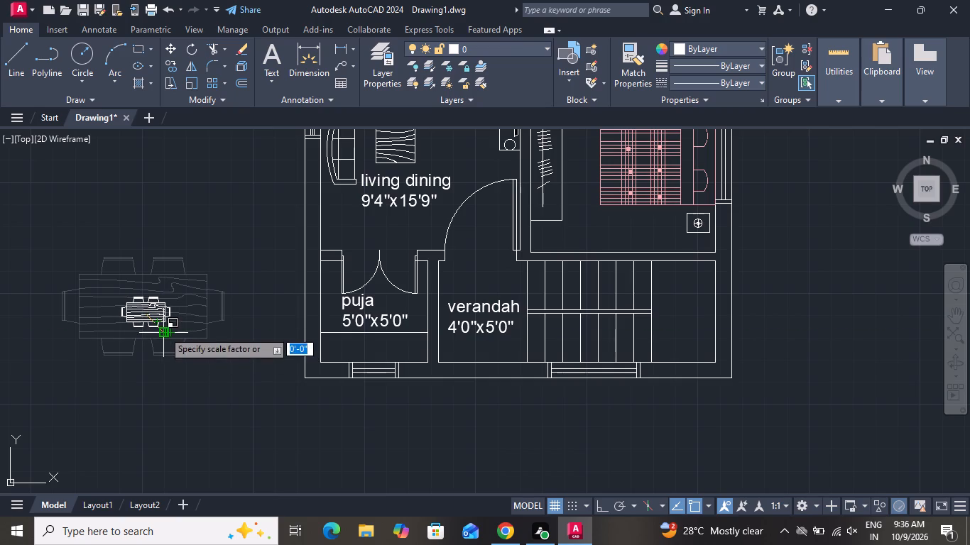
{"action": "left_click", "coordinate": [163, 331]}
Move the scaled dining table into the living dining room, north of the sofas and near the west wall.
{"action": "scroll", "coordinate": [185, 317], "scroll_direction": "down", "scroll_amount": 2}
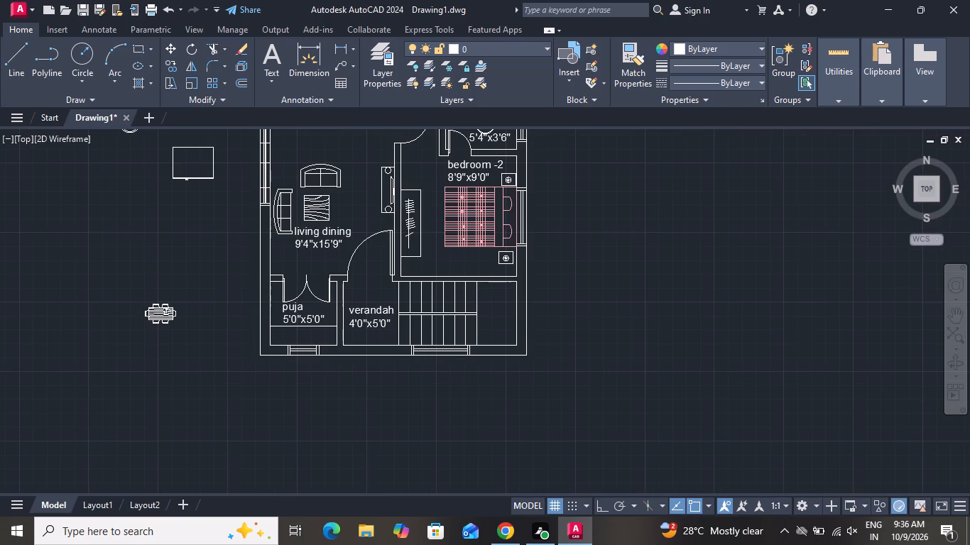
{"action": "scroll", "coordinate": [176, 312], "scroll_direction": "up", "scroll_amount": 2}
{"action": "left_click", "coordinate": [180, 308]}
{"action": "left_click", "coordinate": [151, 331]}
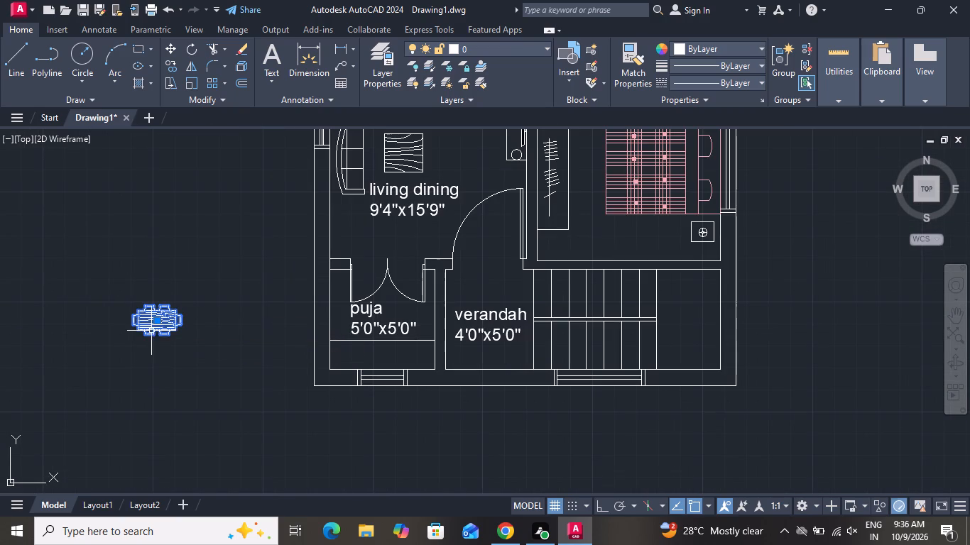
{"action": "left_click", "coordinate": [168, 48]}
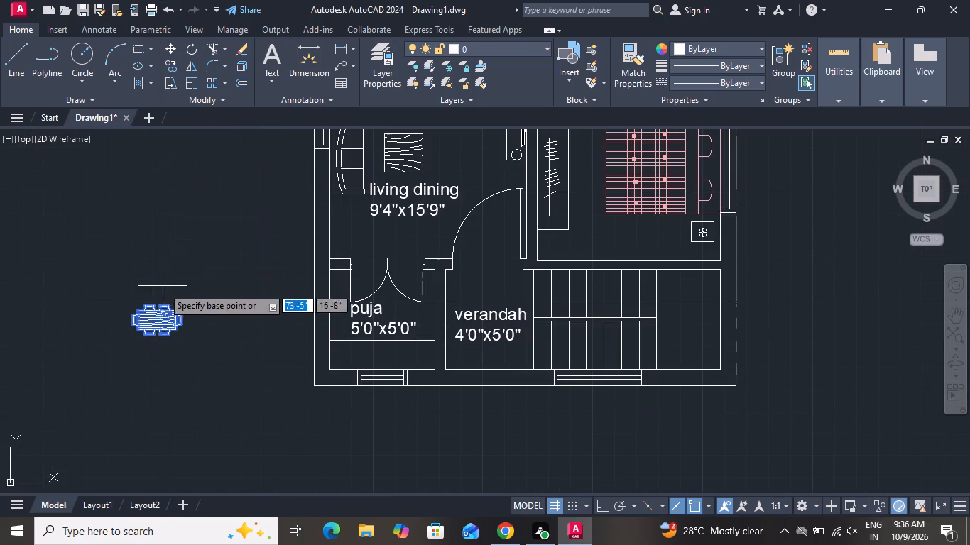
{"action": "left_click", "coordinate": [157, 314]}
{"action": "scroll", "coordinate": [396, 241], "scroll_direction": "down", "scroll_amount": 4}
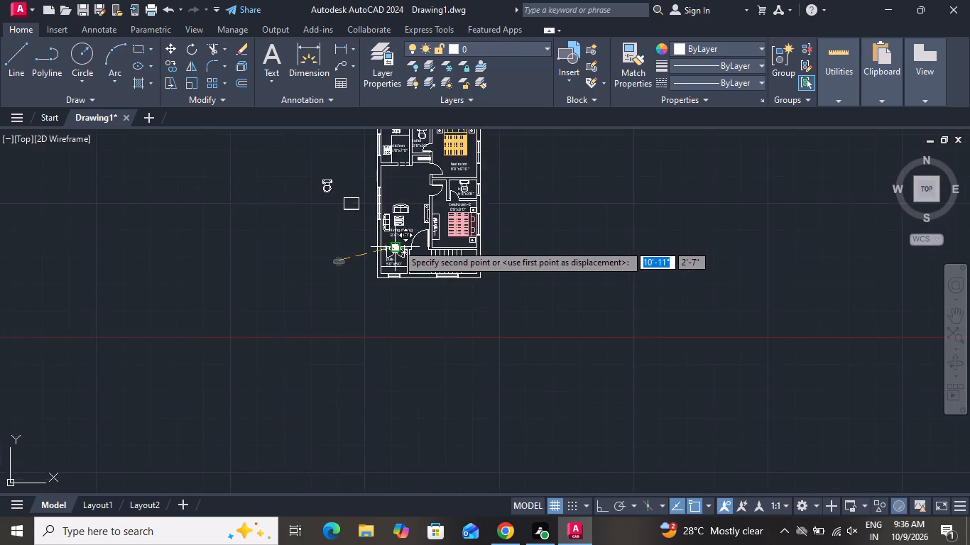
{"action": "scroll", "coordinate": [393, 200], "scroll_direction": "up", "scroll_amount": 3}
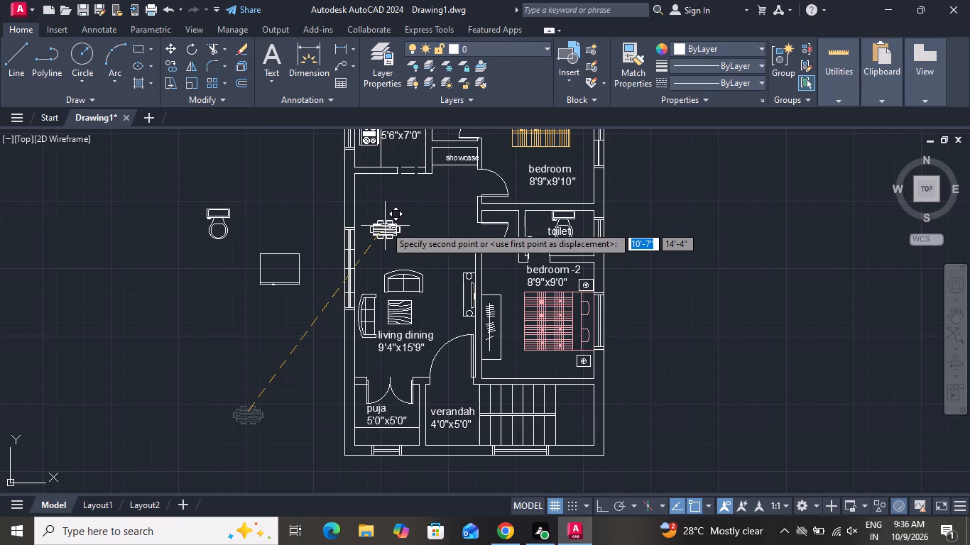
{"action": "left_click", "coordinate": [385, 226]}
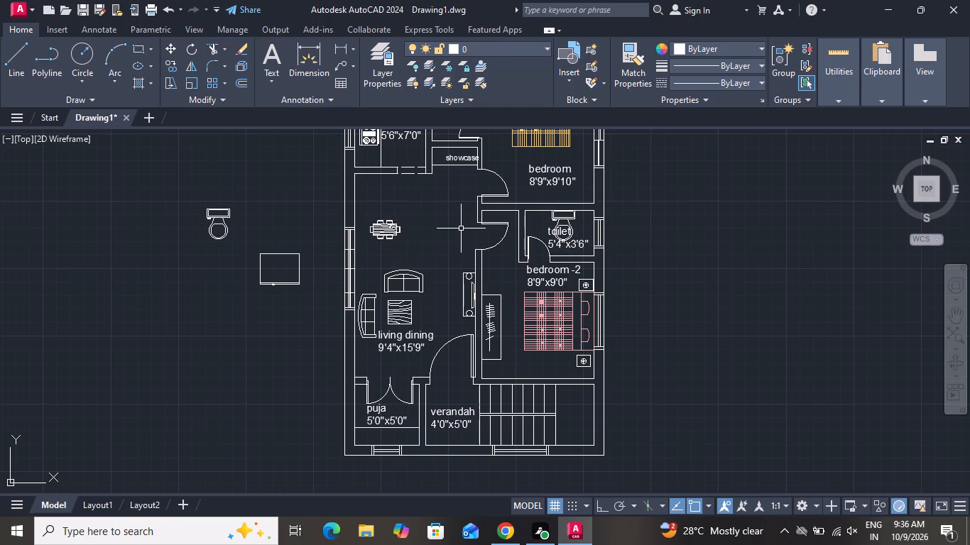
Add a linear dimension along the full outer length of the north wall, placed just outside it.
{"action": "scroll", "coordinate": [462, 228], "scroll_direction": "down", "scroll_amount": 1}
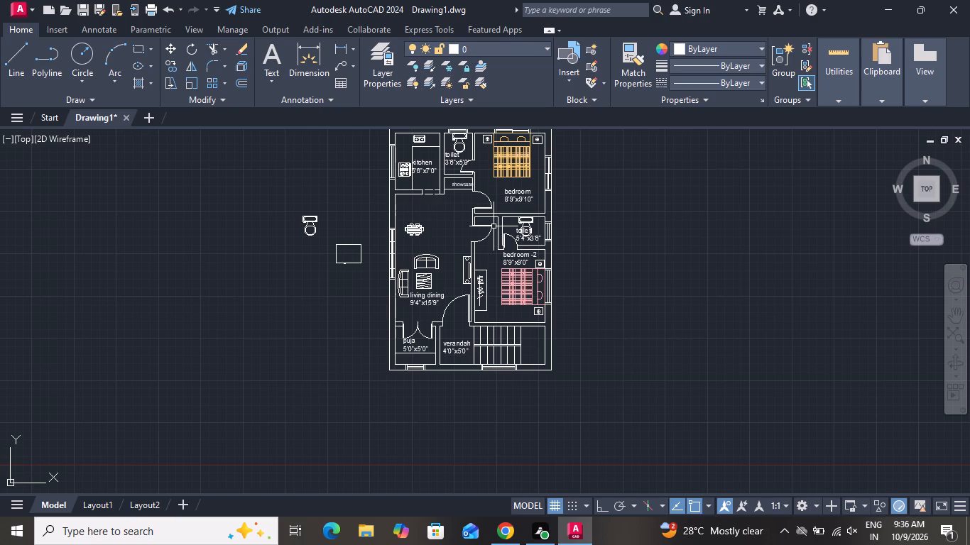
{"action": "scroll", "coordinate": [494, 227], "scroll_direction": "down", "scroll_amount": 1}
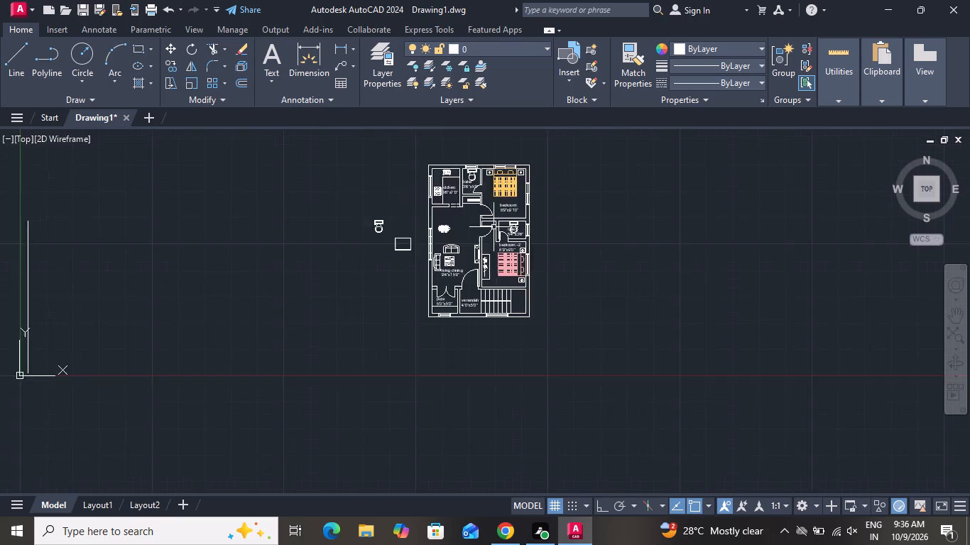
{"action": "scroll", "coordinate": [494, 227], "scroll_direction": "down", "scroll_amount": 1}
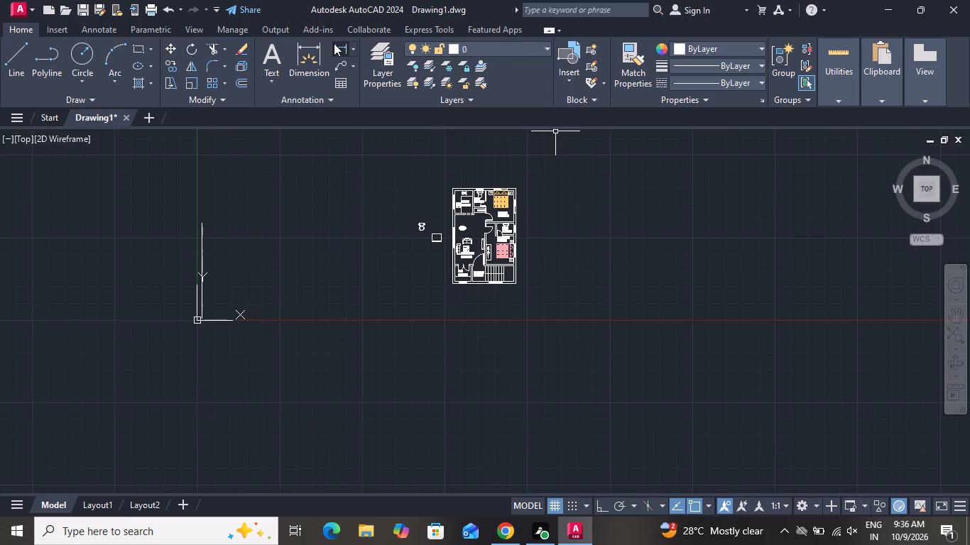
{"action": "left_click", "coordinate": [334, 43]}
{"action": "scroll", "coordinate": [444, 180], "scroll_direction": "up", "scroll_amount": 1}
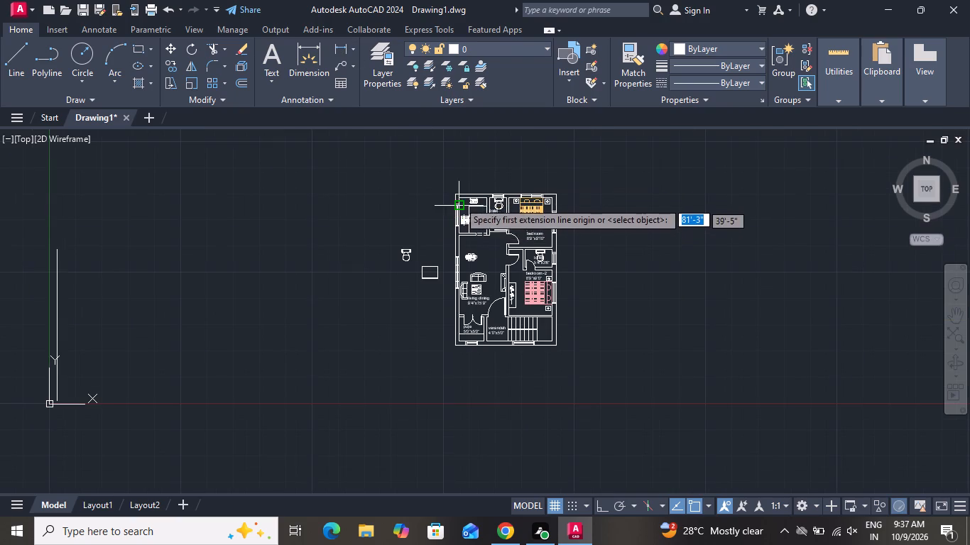
{"action": "scroll", "coordinate": [462, 194], "scroll_direction": "up", "scroll_amount": 3}
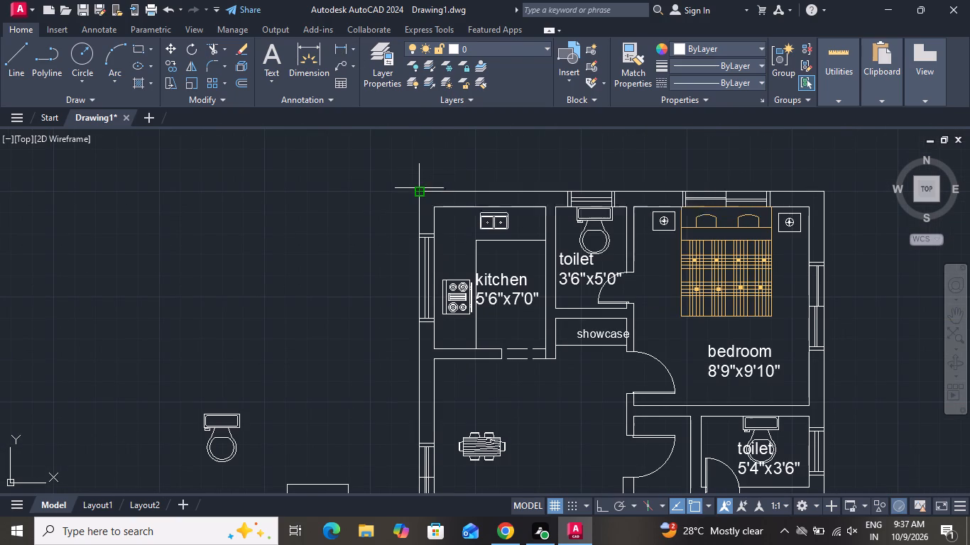
{"action": "left_click_drag", "start_coordinate": [419, 188], "coordinate": [442, 196]}
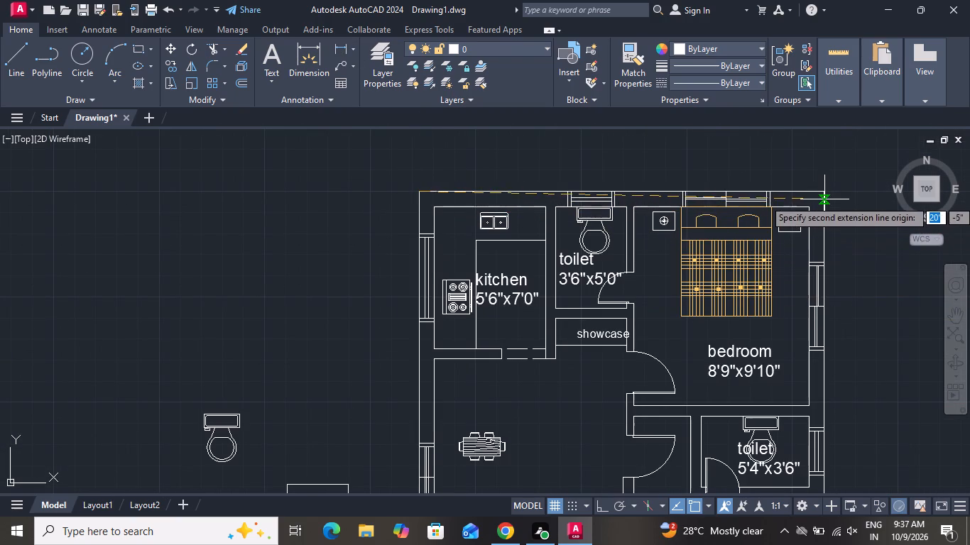
{"action": "left_click", "coordinate": [824, 194]}
{"action": "left_click", "coordinate": [812, 170]}
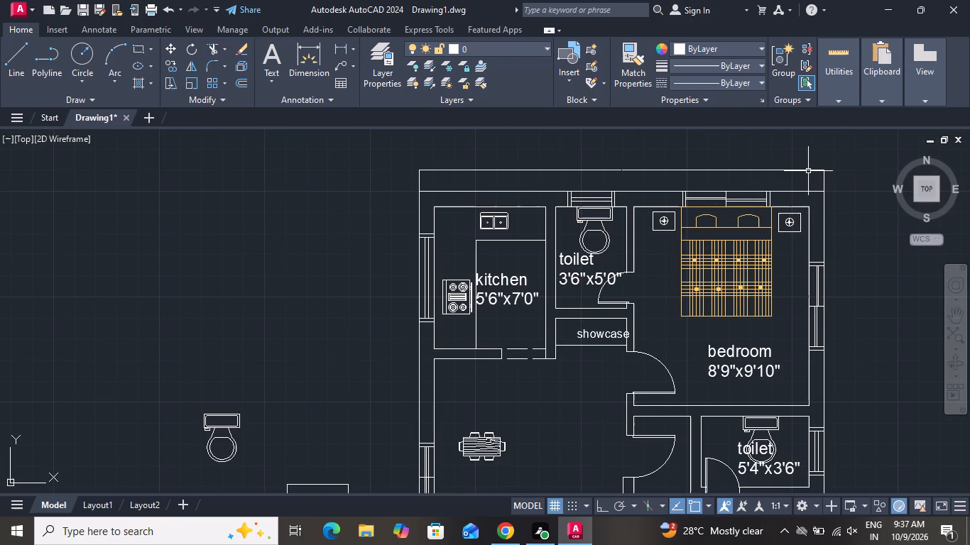
Modify the Standard dimension style to a text height and arrow size of 0'-10.18", and make it current.
{"action": "type", "text": "d"}
{"action": "key", "text": "space"}
{"action": "left_click", "coordinate": [646, 237]}
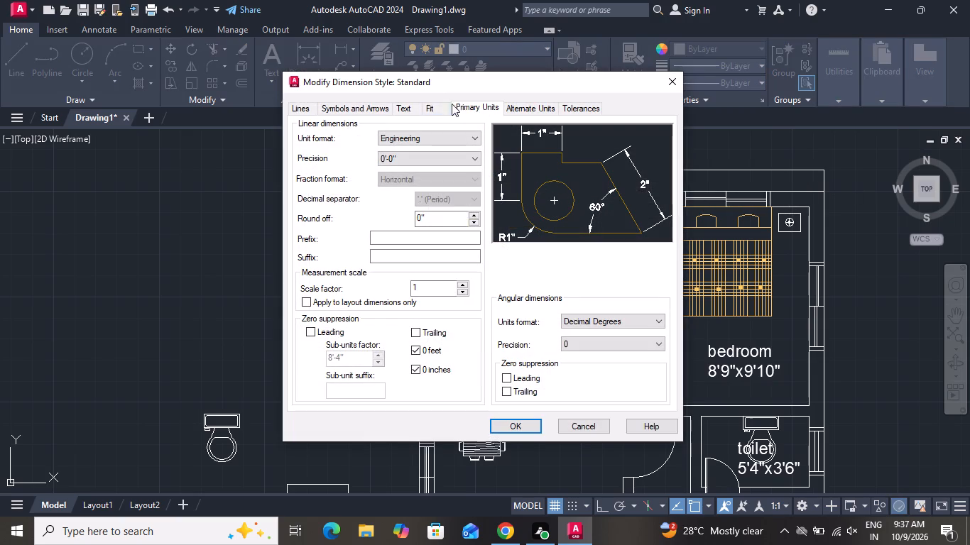
{"action": "left_click", "coordinate": [405, 109]}
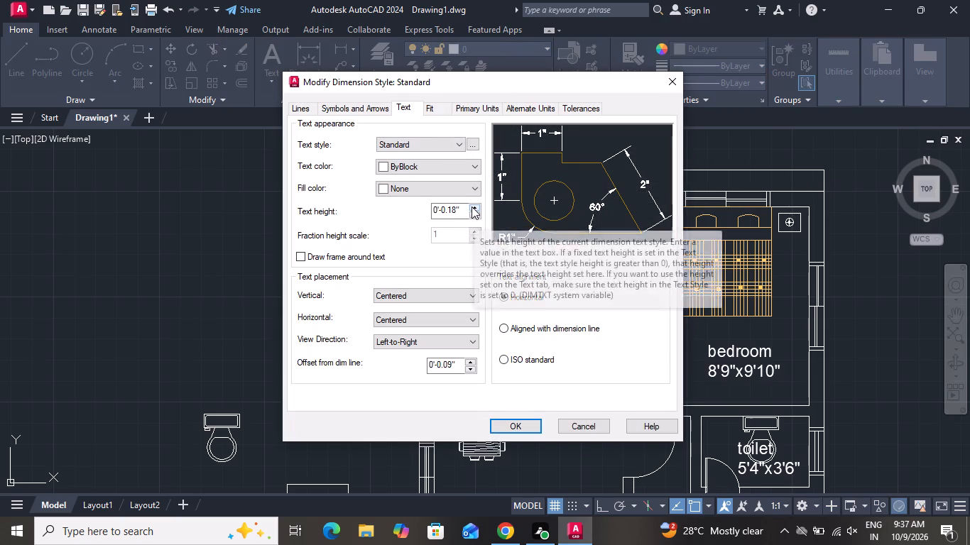
{"action": "left_click", "coordinate": [472, 207]}
{"action": "left_click", "coordinate": [472, 207]}
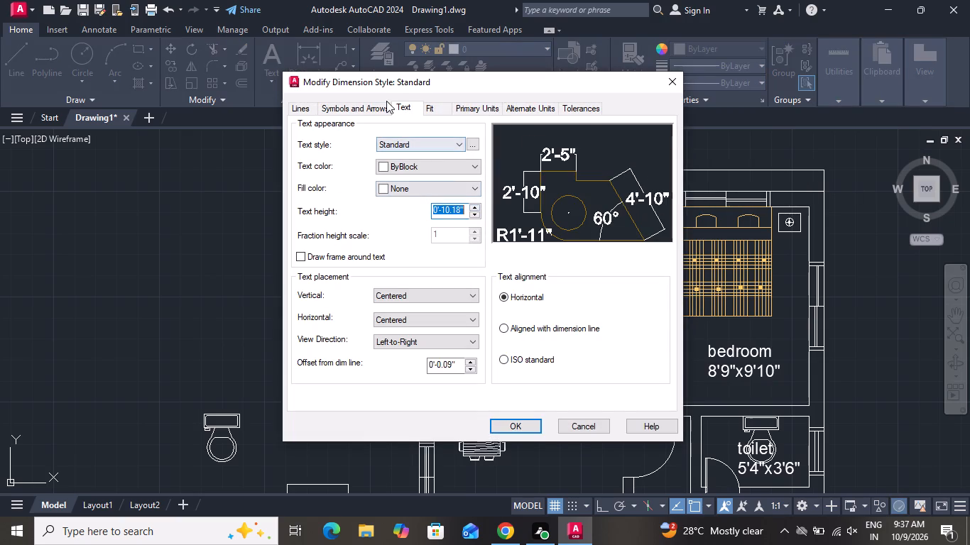
{"action": "left_click", "coordinate": [386, 104]}
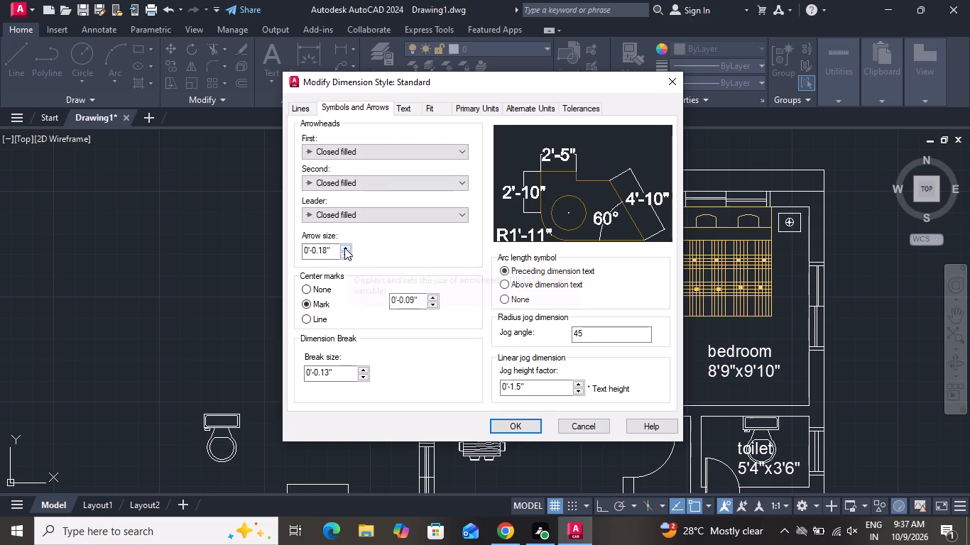
{"action": "left_click", "coordinate": [344, 248]}
{"action": "left_click", "coordinate": [344, 248]}
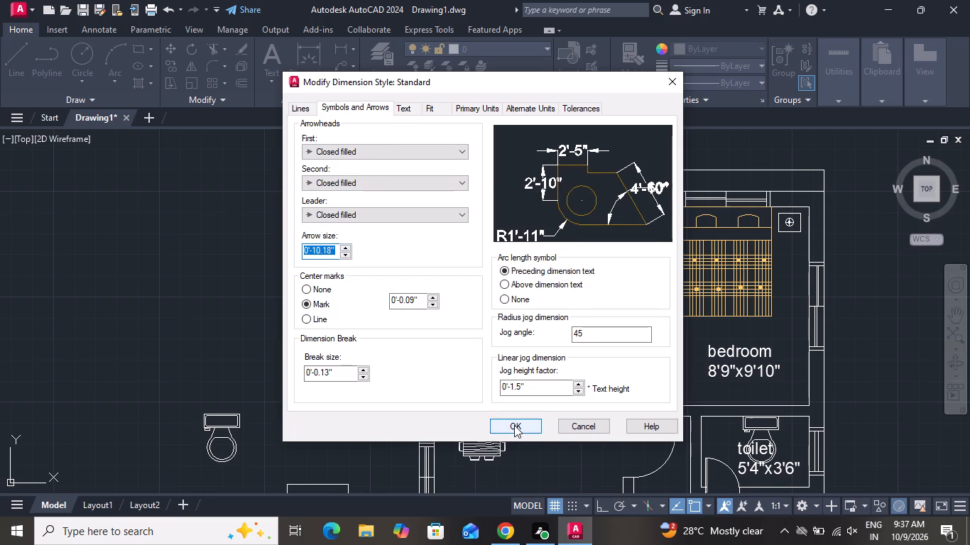
{"action": "left_click", "coordinate": [514, 425]}
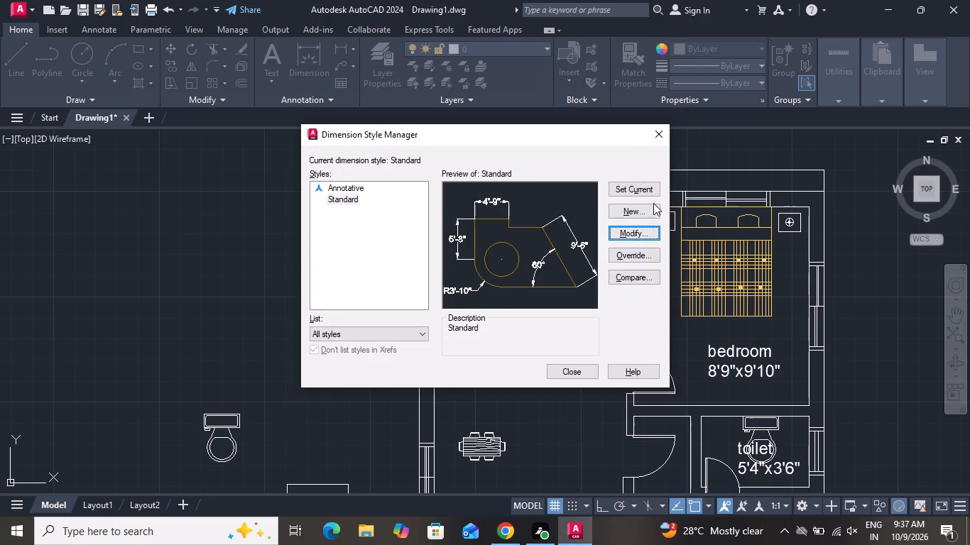
{"action": "left_click", "coordinate": [642, 183]}
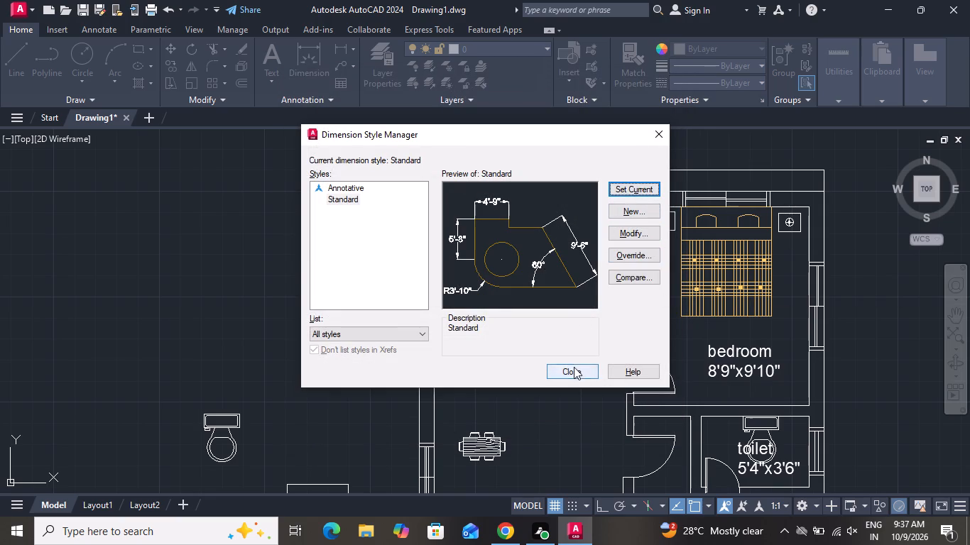
{"action": "left_click", "coordinate": [574, 368]}
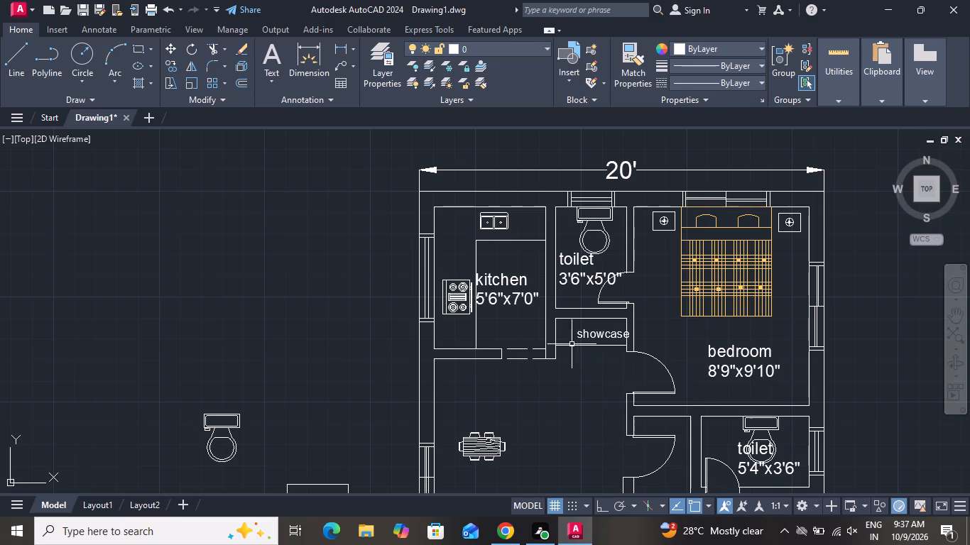
Add a linear dimension along the full outer length of the west wall, placed just outside it.
{"action": "scroll", "coordinate": [570, 346], "scroll_direction": "down", "scroll_amount": 1}
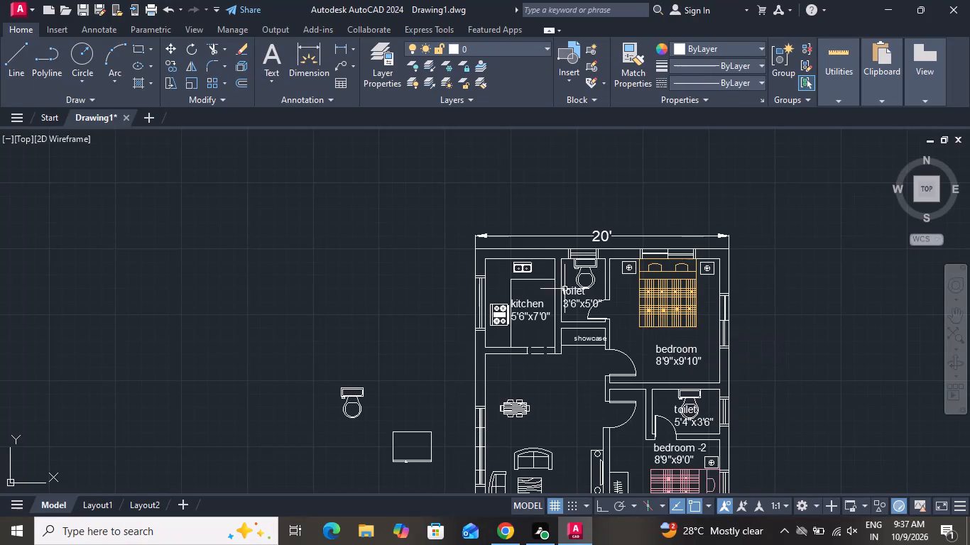
{"action": "scroll", "coordinate": [561, 287], "scroll_direction": "down", "scroll_amount": 1}
{"action": "left_click", "coordinate": [338, 48]}
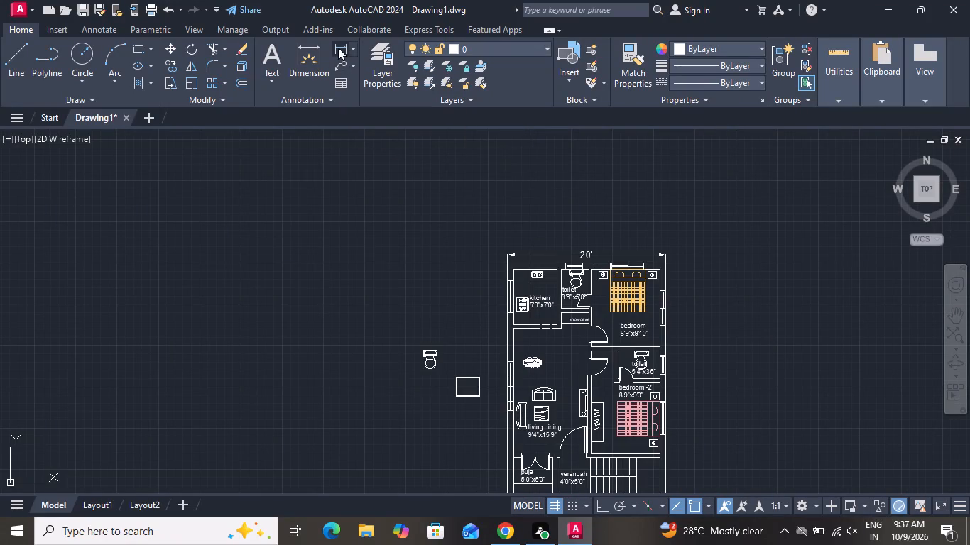
{"action": "scroll", "coordinate": [515, 272], "scroll_direction": "up", "scroll_amount": 4}
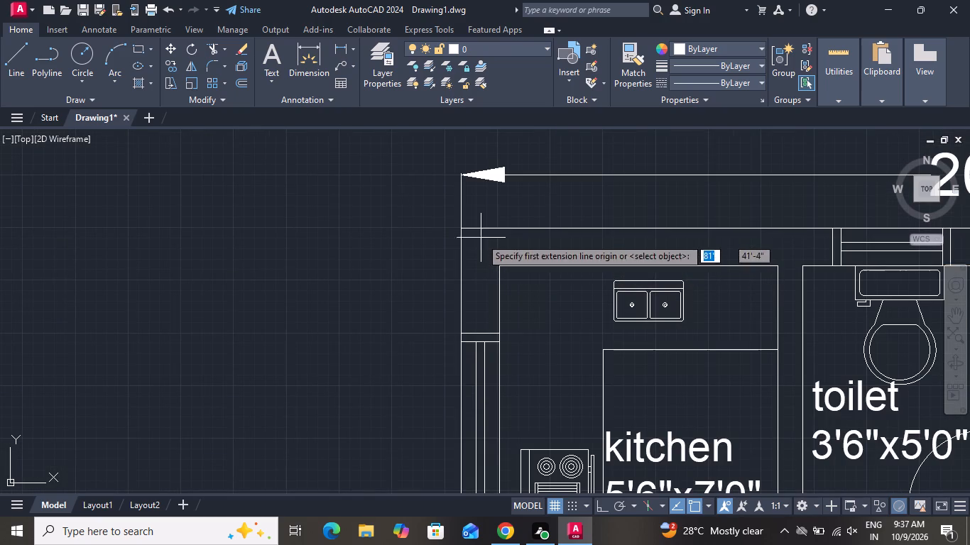
{"action": "left_click", "coordinate": [462, 226]}
{"action": "scroll", "coordinate": [482, 345], "scroll_direction": "down", "scroll_amount": 3}
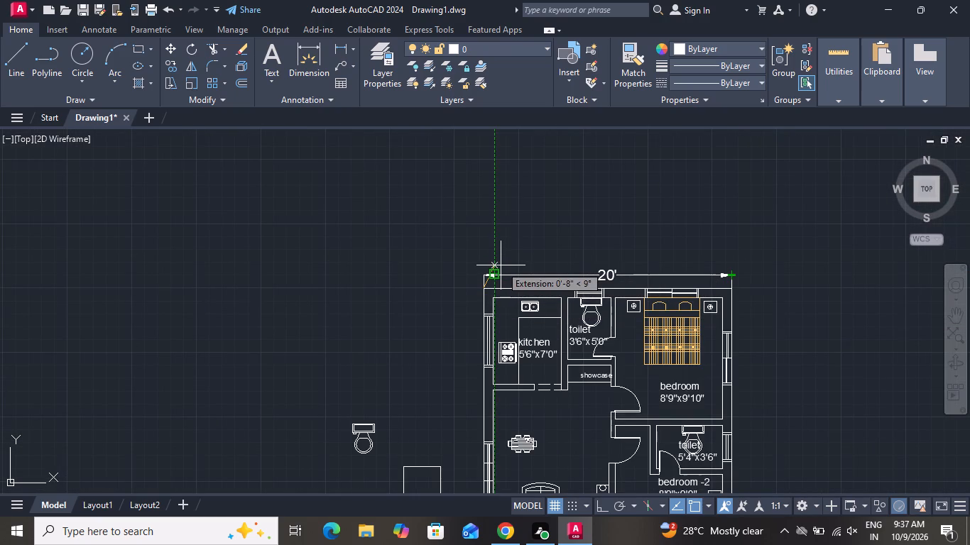
{"action": "scroll", "coordinate": [495, 295], "scroll_direction": "up", "scroll_amount": 1}
{"action": "scroll", "coordinate": [495, 295], "scroll_direction": "down", "scroll_amount": 4}
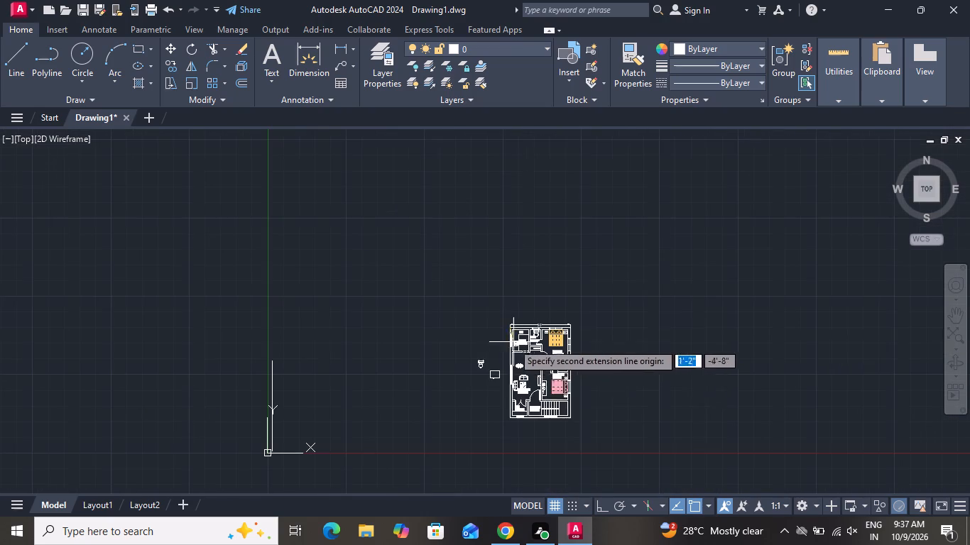
{"action": "scroll", "coordinate": [502, 430], "scroll_direction": "up", "scroll_amount": 3}
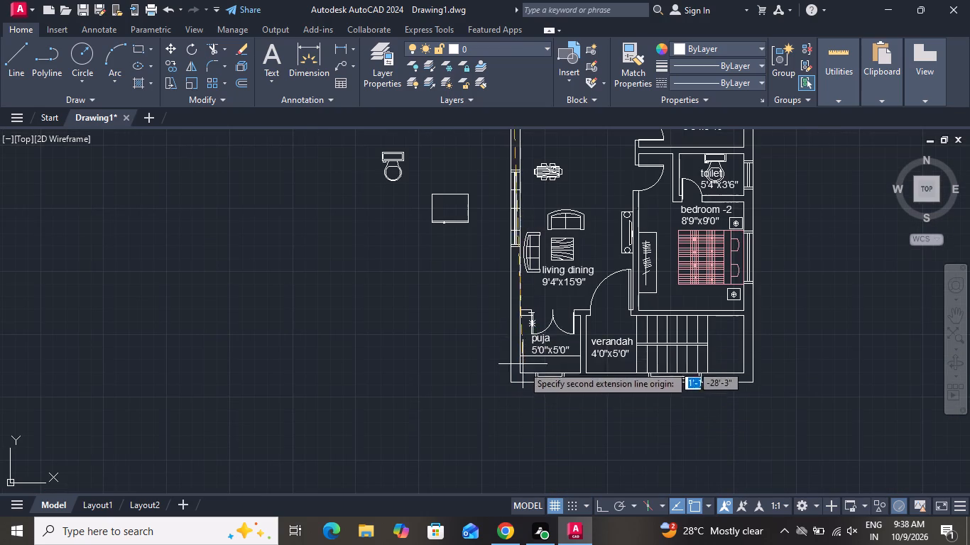
{"action": "left_click", "coordinate": [513, 381]}
{"action": "left_click", "coordinate": [491, 387]}
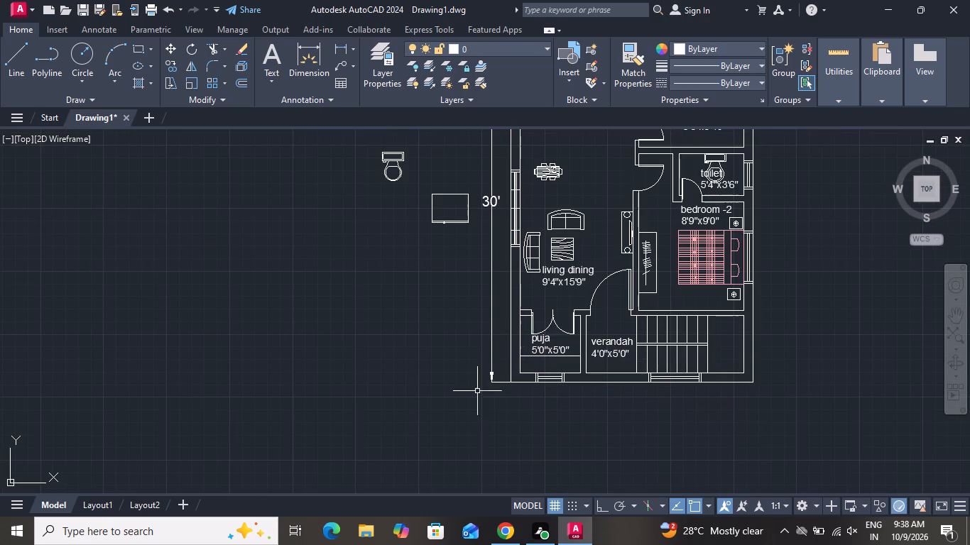
Scale the rectangular fixture outside the west wall down about its centre to roughly four fifths of its size.
{"action": "left_click_drag", "start_coordinate": [466, 167], "coordinate": [464, 194]}
{"action": "left_click", "coordinate": [459, 183]}
{"action": "scroll", "coordinate": [494, 224], "scroll_direction": "down", "scroll_amount": 2}
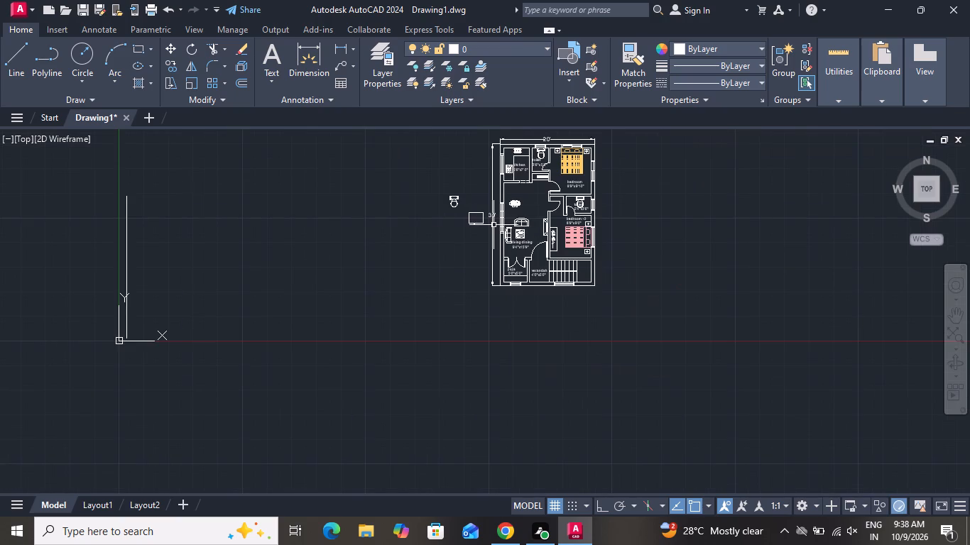
{"action": "scroll", "coordinate": [474, 216], "scroll_direction": "up", "scroll_amount": 2}
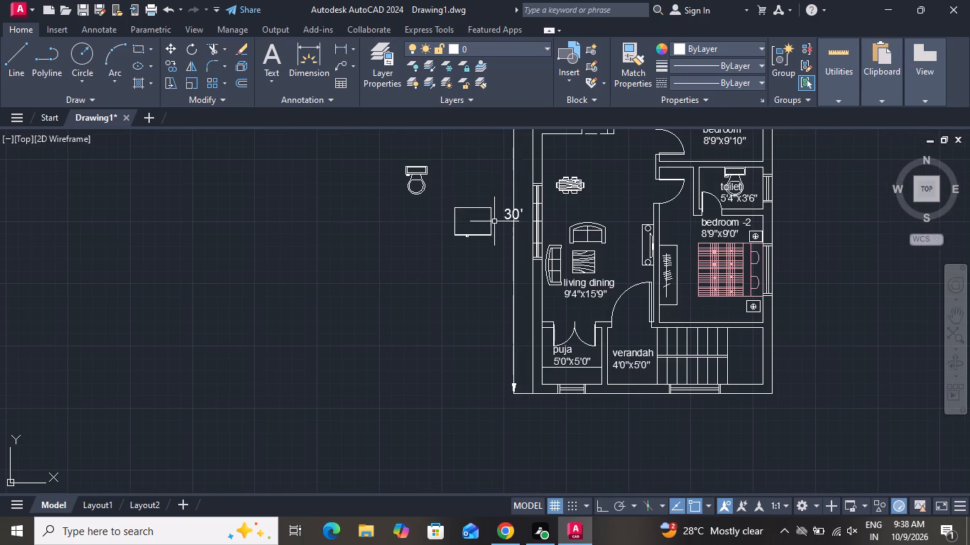
{"action": "left_click_drag", "start_coordinate": [489, 204], "coordinate": [484, 223]}
{"action": "left_click", "coordinate": [450, 246]}
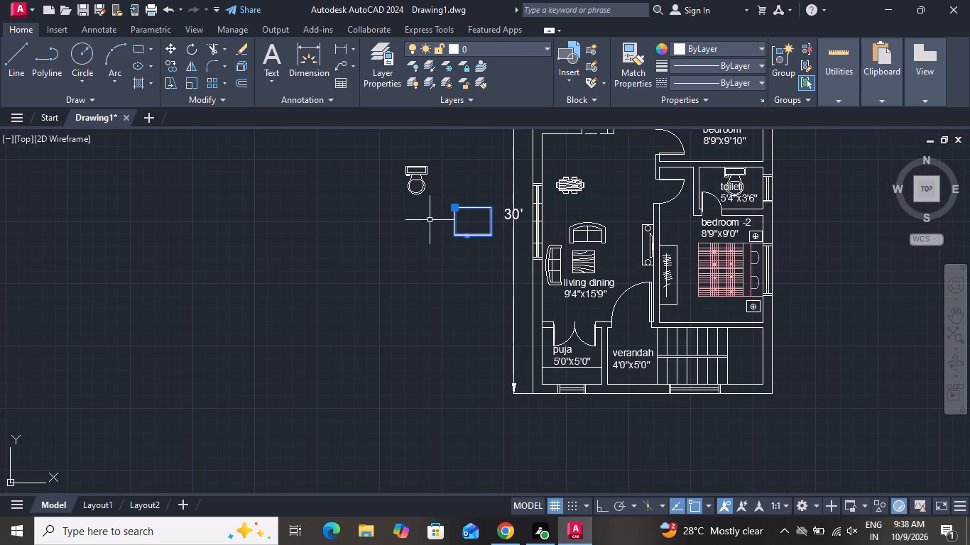
{"action": "left_click", "coordinate": [198, 85]}
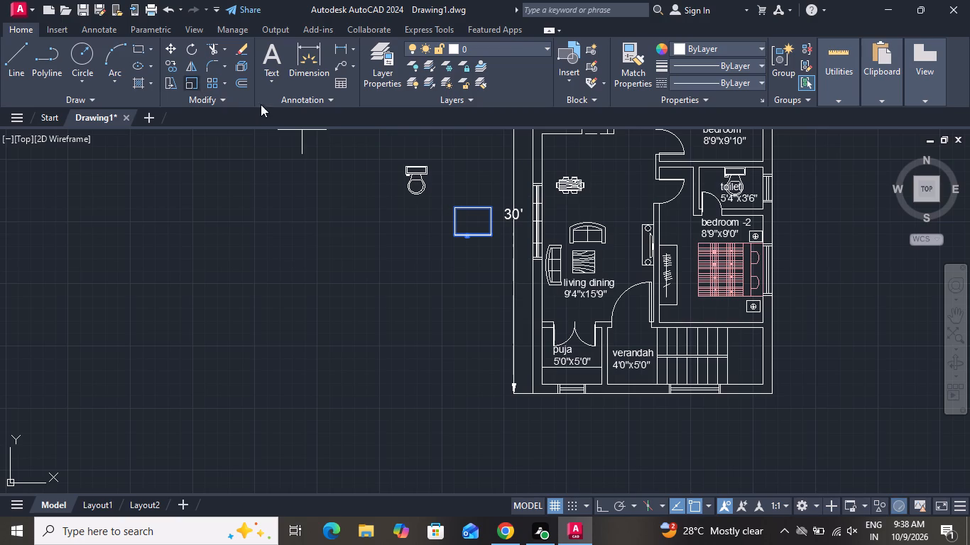
{"action": "left_click", "coordinate": [469, 224]}
{"action": "left_click", "coordinate": [468, 233]}
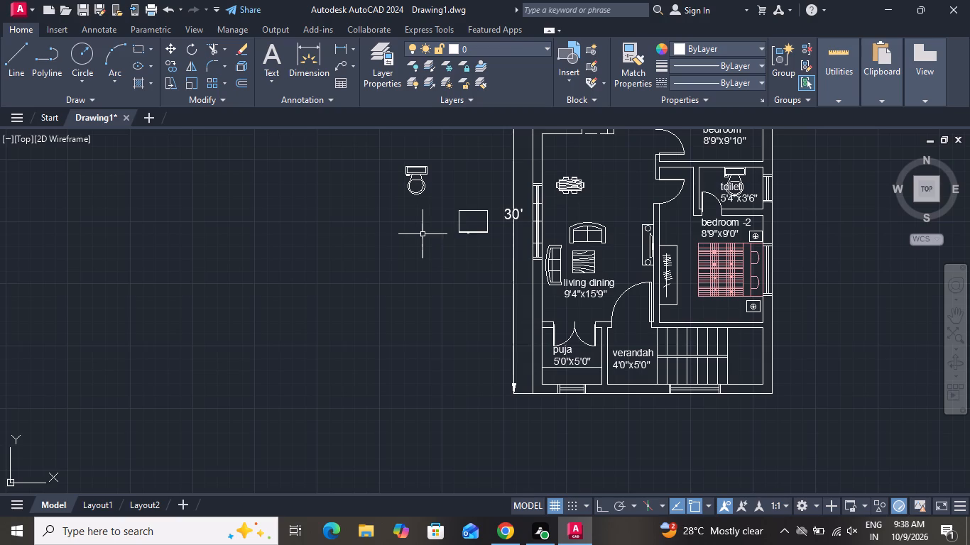
Move the rectangular fixture into the northwest corner of the living dining room, north of the dining table.
{"action": "left_click", "coordinate": [476, 216]}
{"action": "left_click_drag", "start_coordinate": [472, 233], "coordinate": [472, 240]}
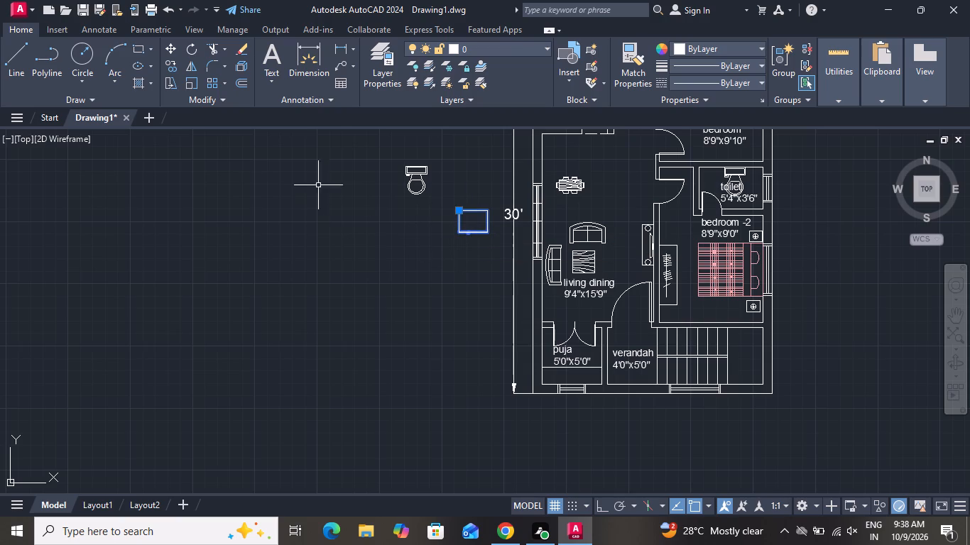
{"action": "left_click", "coordinate": [177, 48]}
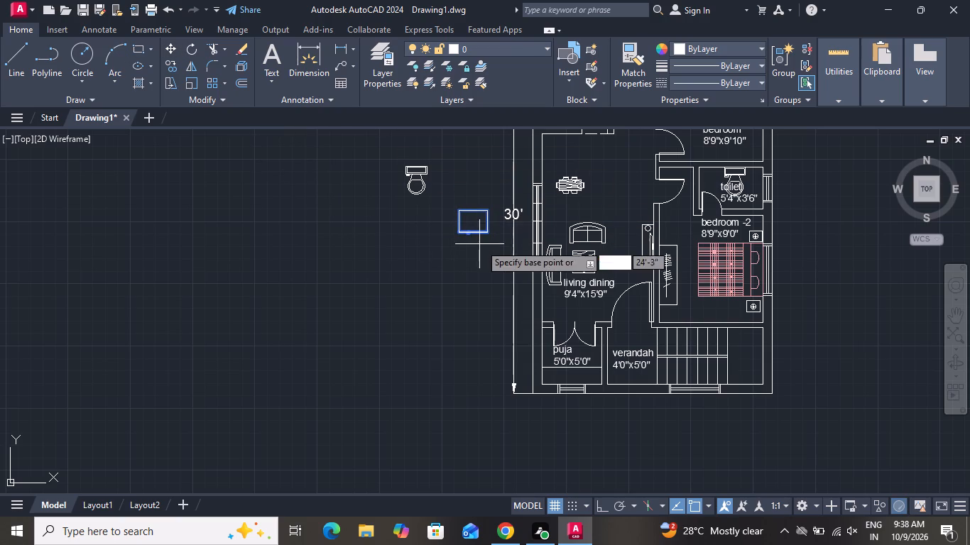
{"action": "left_click_drag", "start_coordinate": [467, 221], "coordinate": [476, 221]}
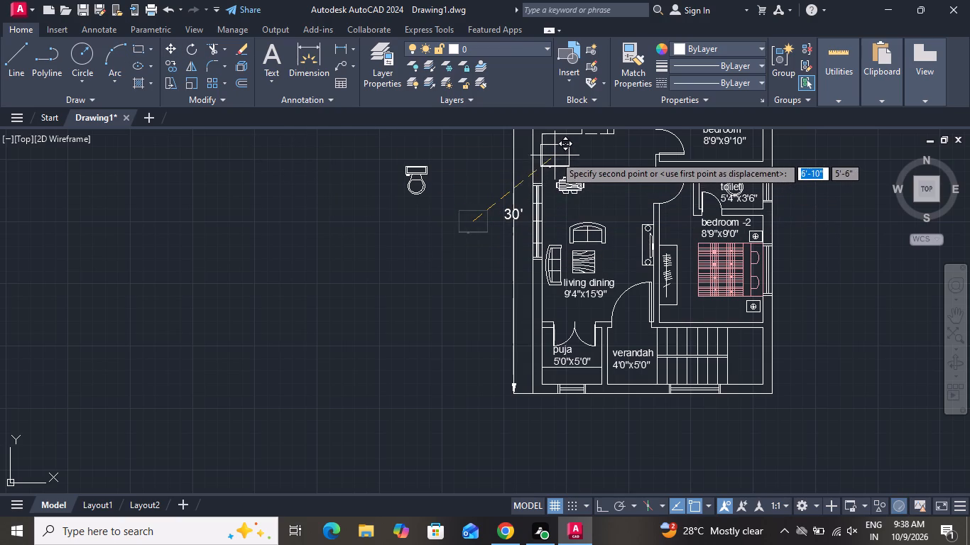
{"action": "scroll", "coordinate": [562, 153], "scroll_direction": "down", "scroll_amount": 2}
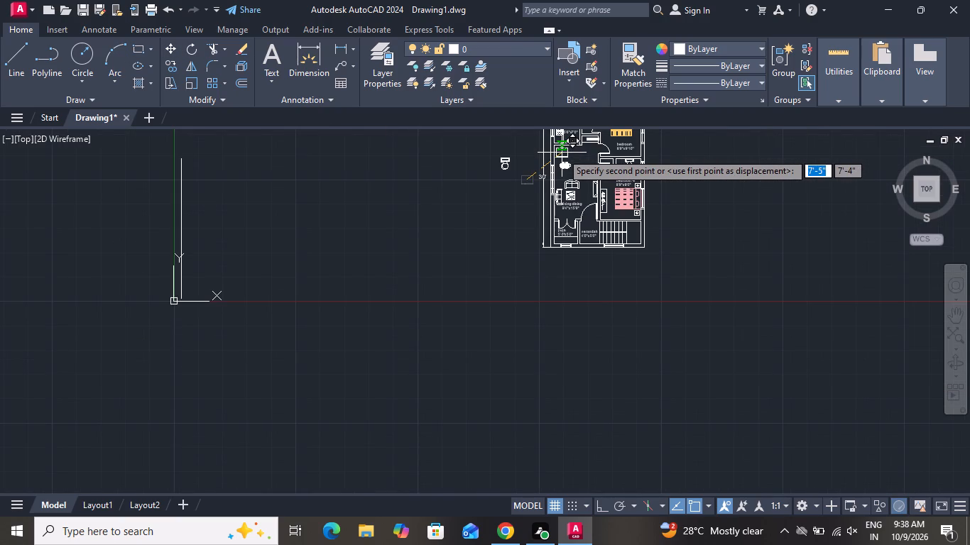
{"action": "scroll", "coordinate": [562, 153], "scroll_direction": "down", "scroll_amount": 1}
{"action": "scroll", "coordinate": [589, 167], "scroll_direction": "up", "scroll_amount": 1}
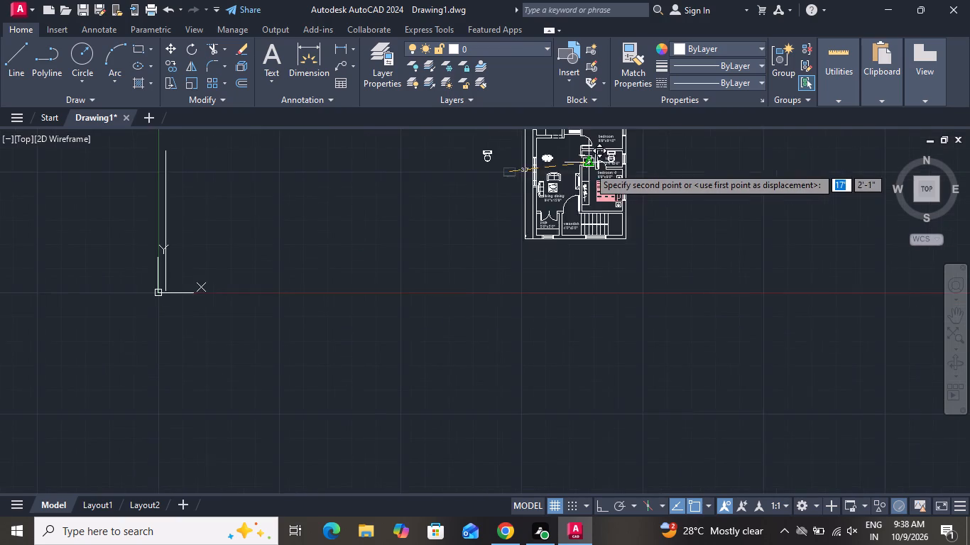
{"action": "scroll", "coordinate": [589, 167], "scroll_direction": "up", "scroll_amount": 2}
{"action": "scroll", "coordinate": [592, 167], "scroll_direction": "down", "scroll_amount": 2}
{"action": "scroll", "coordinate": [570, 307], "scroll_direction": "down", "scroll_amount": 2}
{"action": "scroll", "coordinate": [570, 266], "scroll_direction": "up", "scroll_amount": 3}
{"action": "scroll", "coordinate": [533, 208], "scroll_direction": "up", "scroll_amount": 2}
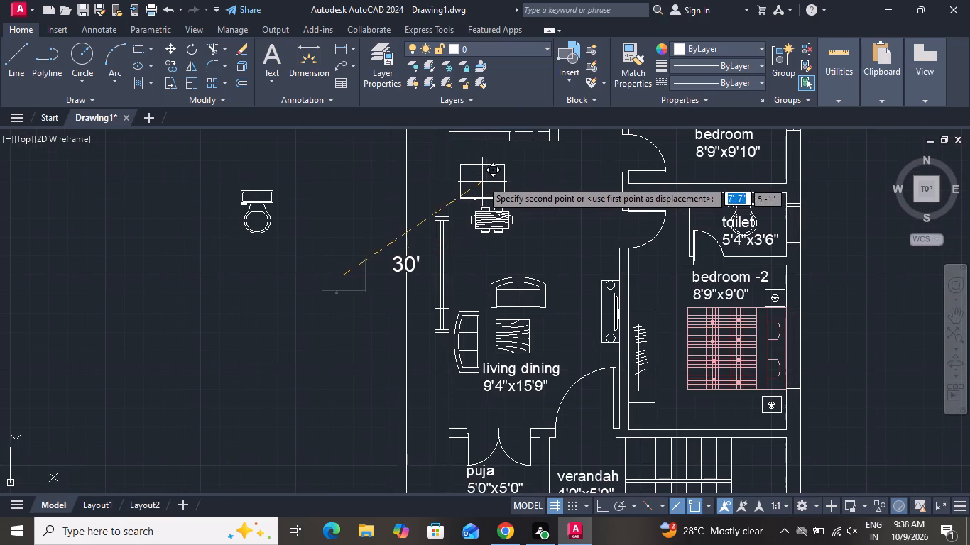
{"action": "left_click", "coordinate": [478, 163]}
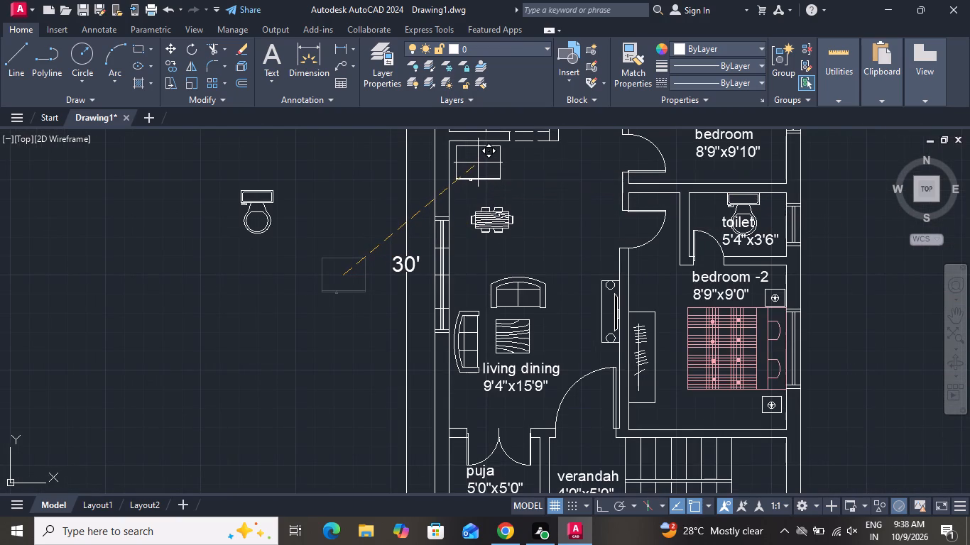
Delete the leftover toilet block lying outside the west wall.
{"action": "left_click", "coordinate": [322, 187]}
{"action": "left_click", "coordinate": [199, 237]}
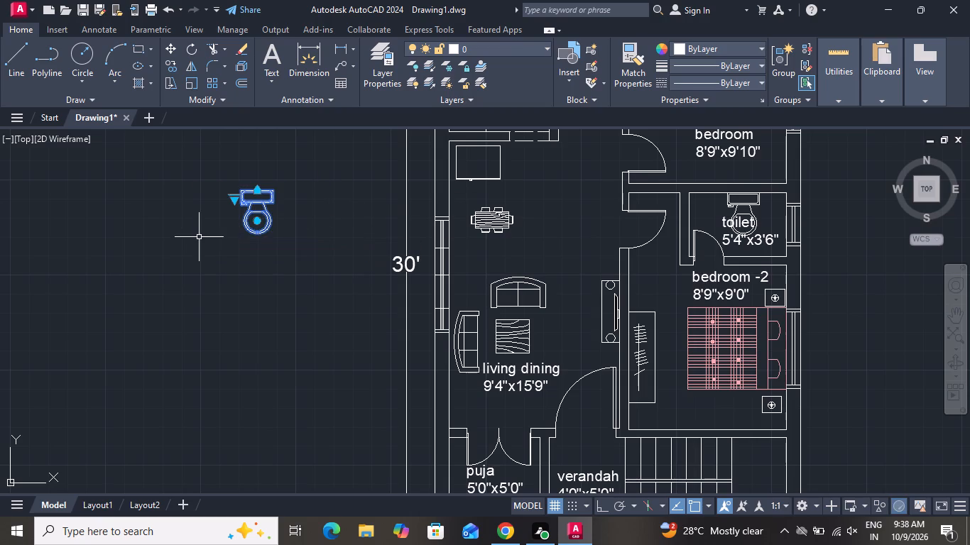
{"action": "key", "text": "Delete"}
Draw a wardrobe outline about 3'-9" by 1'-2" with lines against the south wall of the 8'9"x9'10" bedroom, near its east corner.
{"action": "scroll", "coordinate": [191, 268], "scroll_direction": "down", "scroll_amount": 1}
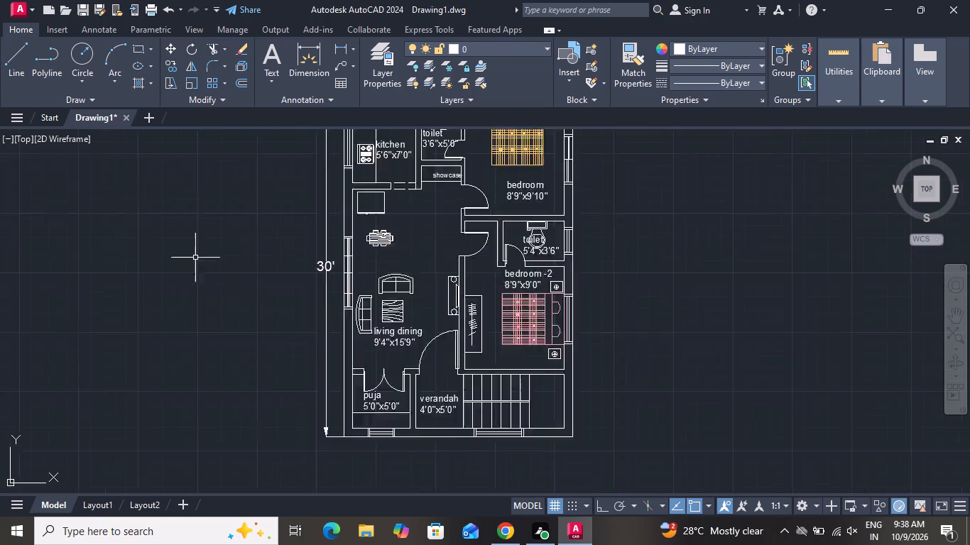
{"action": "scroll", "coordinate": [196, 257], "scroll_direction": "down", "scroll_amount": 2}
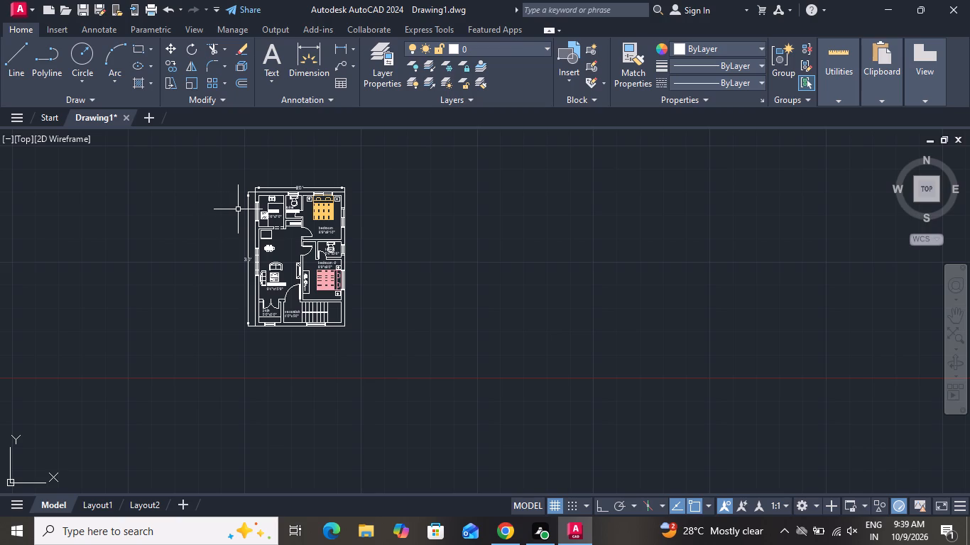
{"action": "scroll", "coordinate": [261, 185], "scroll_direction": "up", "scroll_amount": 2}
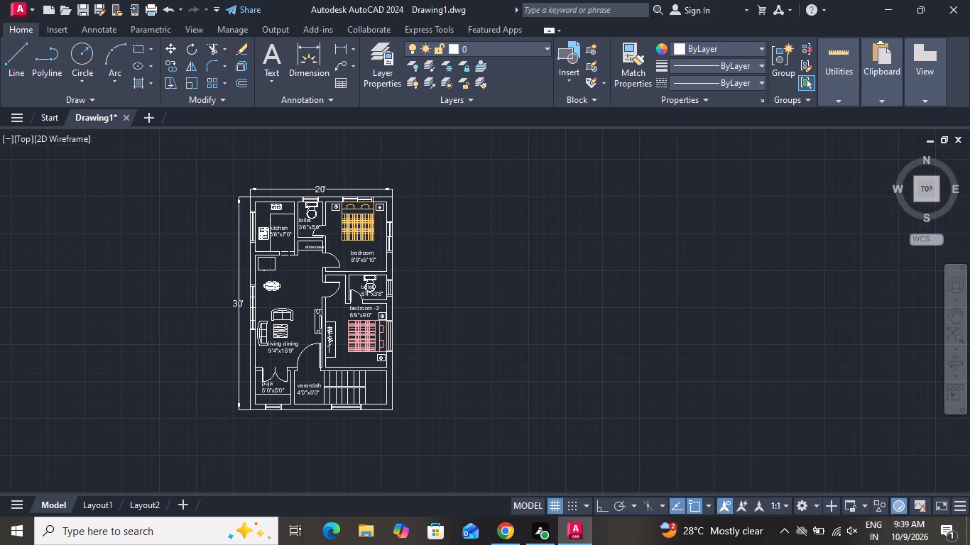
{"action": "left_click", "coordinate": [14, 63]}
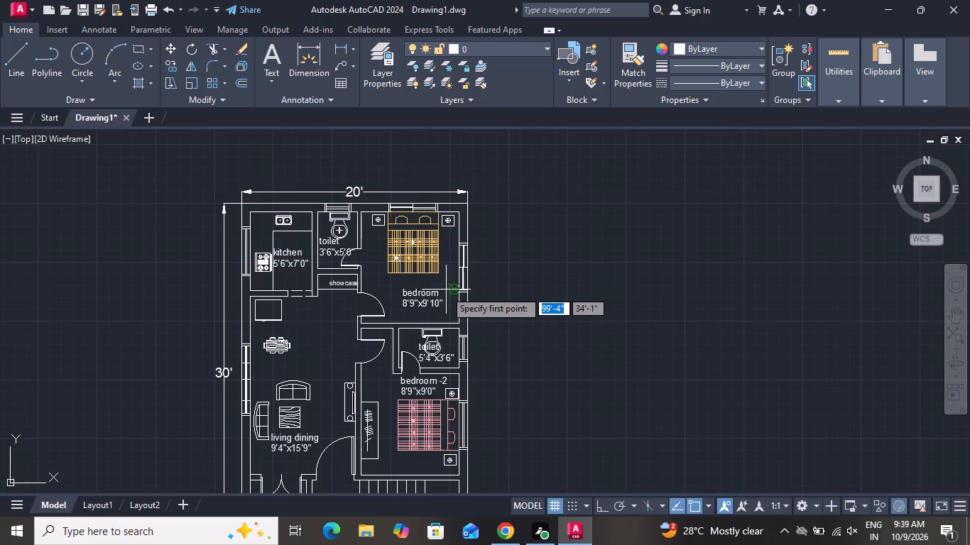
{"action": "scroll", "coordinate": [444, 292], "scroll_direction": "up", "scroll_amount": 2}
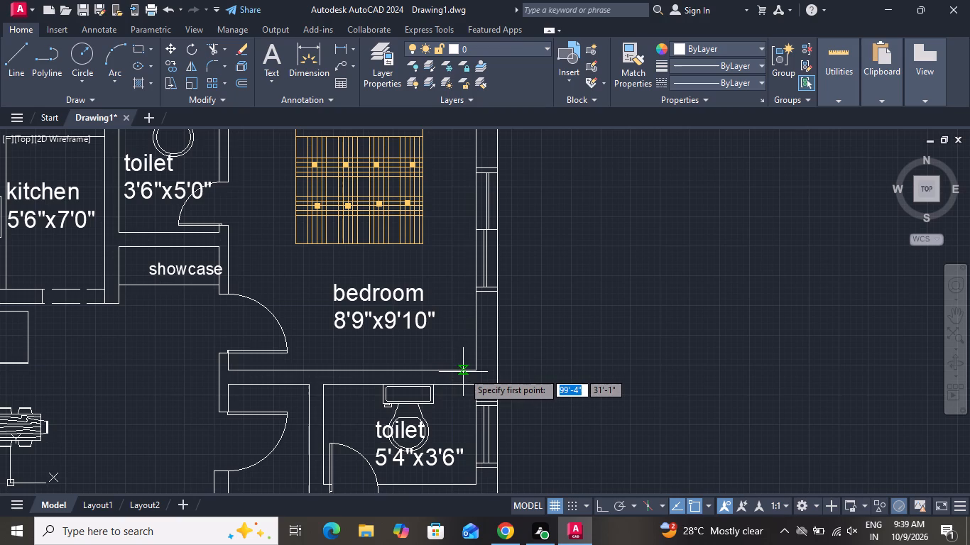
{"action": "left_click", "coordinate": [464, 368]}
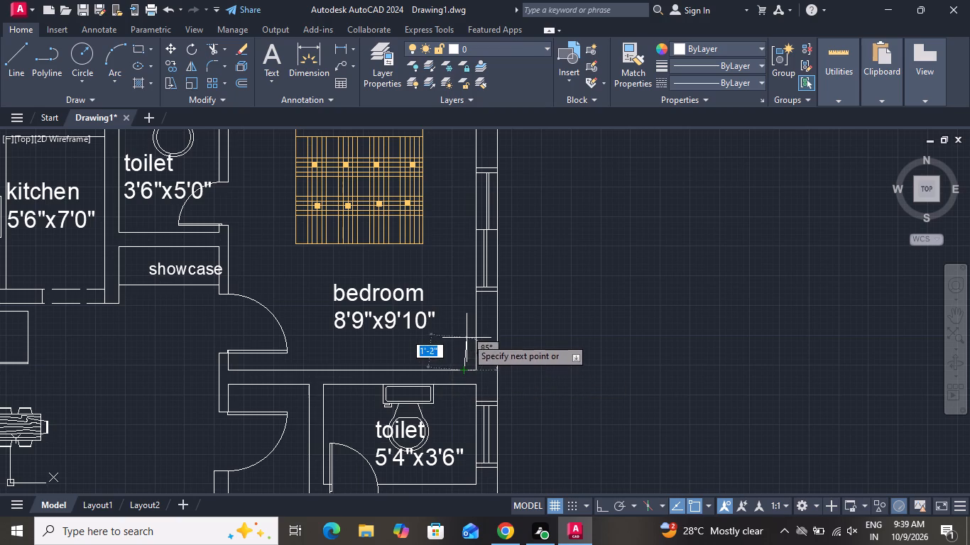
{"action": "left_click", "coordinate": [601, 507]}
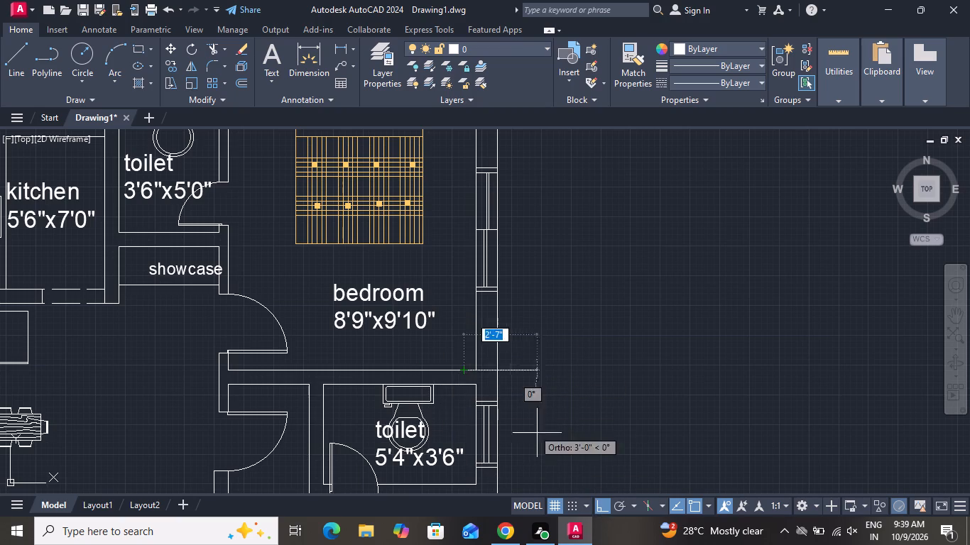
{"action": "left_click", "coordinate": [456, 337]}
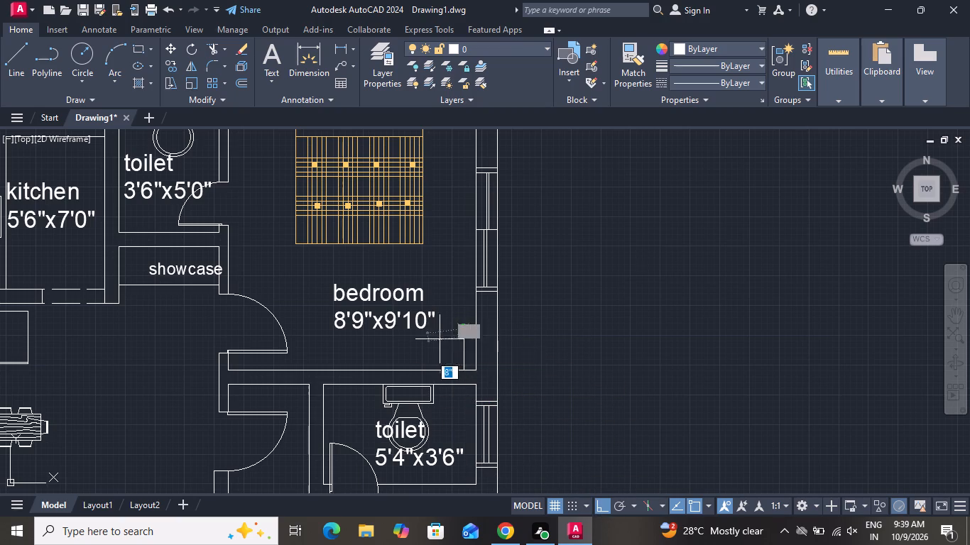
{"action": "left_click", "coordinate": [356, 342]}
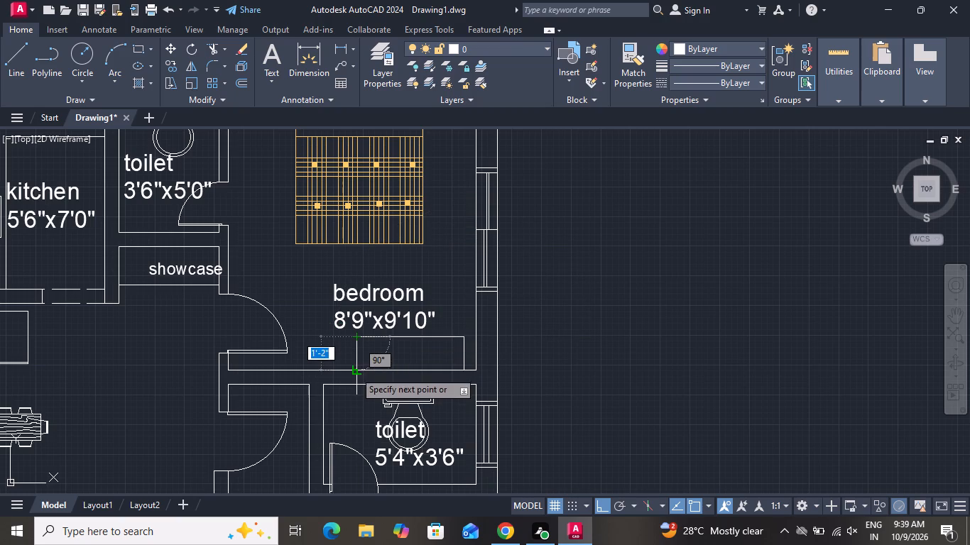
{"action": "left_click", "coordinate": [354, 371]}
{"action": "right_click", "coordinate": [359, 366]}
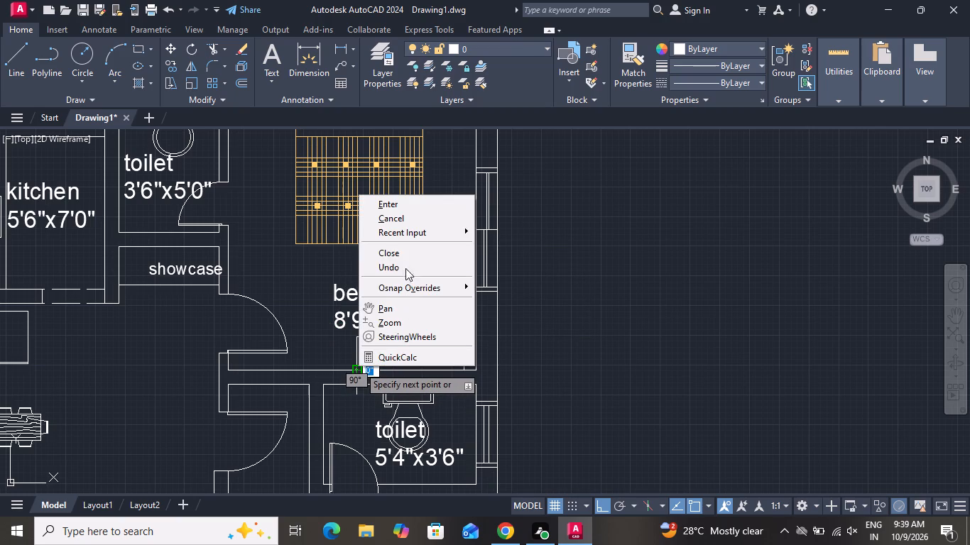
{"action": "left_click", "coordinate": [405, 219]}
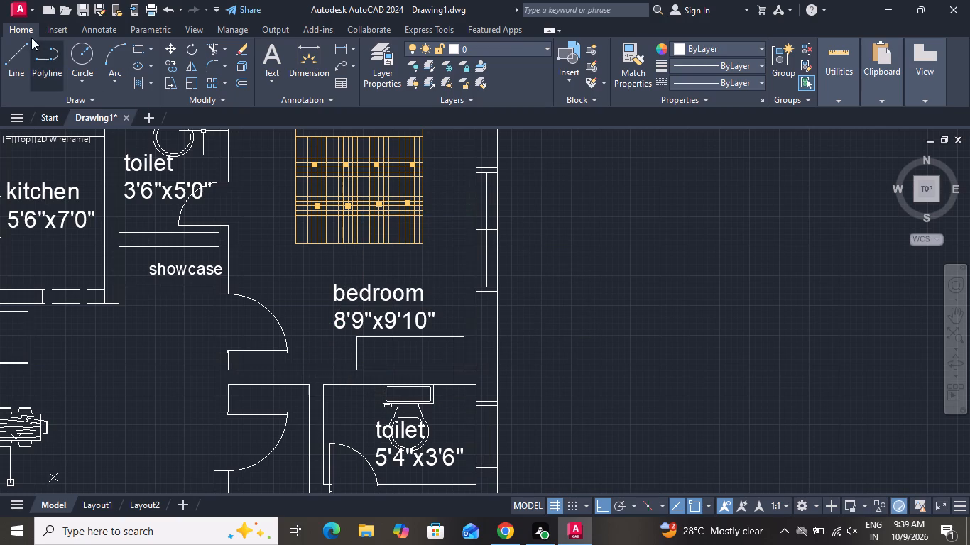
Draw a horizontal hanging-rail line through the middle of the new wardrobe outline, stopping short of both ends.
{"action": "left_click", "coordinate": [20, 48]}
{"action": "scroll", "coordinate": [396, 371], "scroll_direction": "up", "scroll_amount": 2}
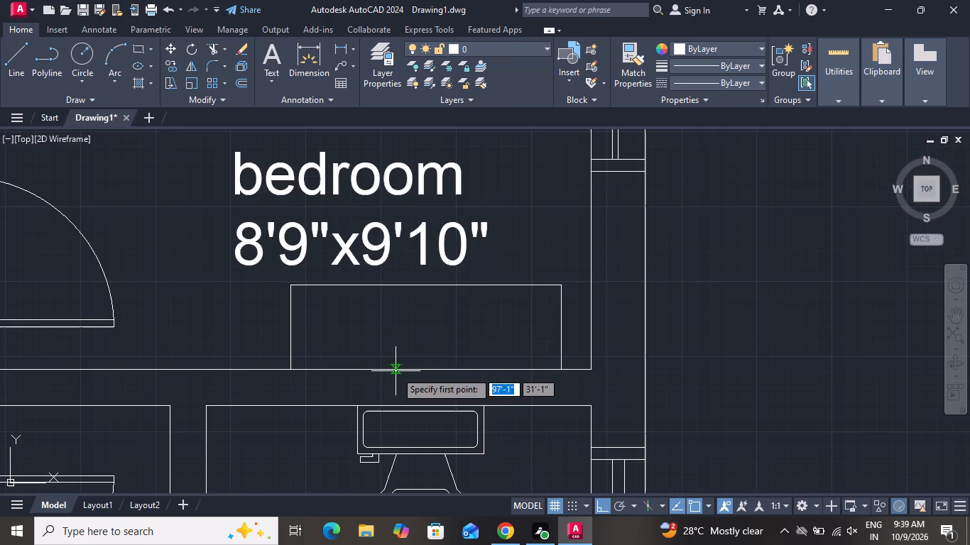
{"action": "left_click", "coordinate": [327, 327]}
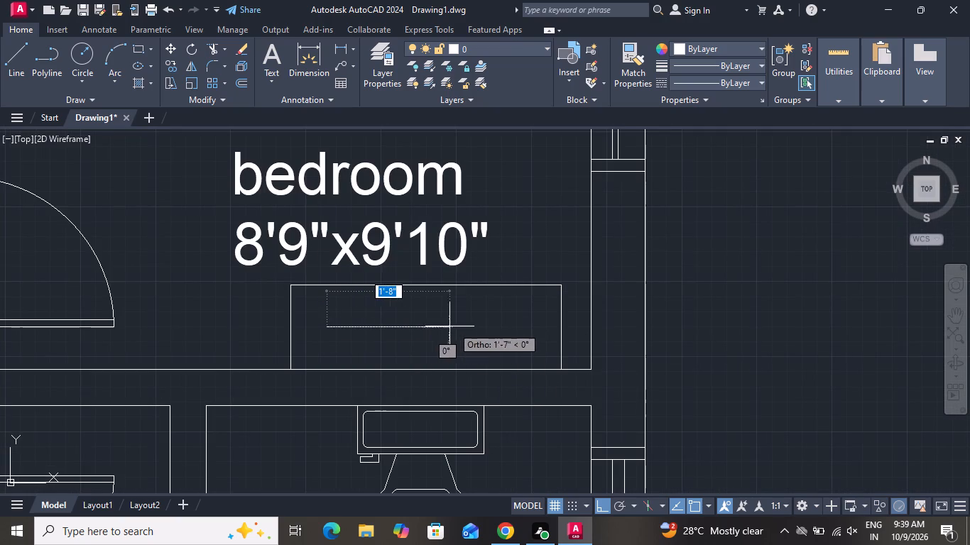
{"action": "left_click", "coordinate": [529, 330]}
{"action": "right_click", "coordinate": [529, 330]}
{"action": "left_click", "coordinate": [568, 353]}
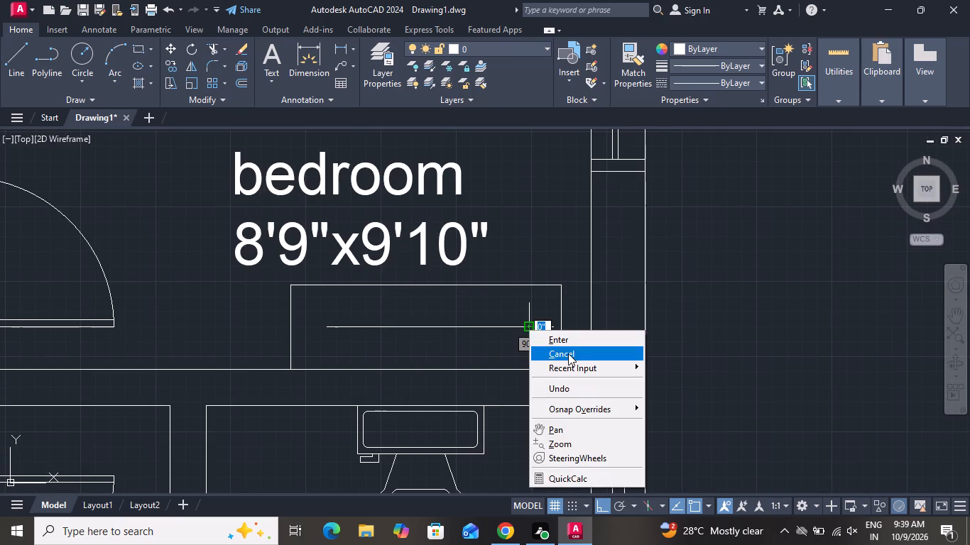
With ortho off, draw a short, nearly vertical hanger line about 5" long across the rail near its west end.
{"action": "scroll", "coordinate": [555, 351], "scroll_direction": "up", "scroll_amount": 1}
{"action": "scroll", "coordinate": [555, 353], "scroll_direction": "down", "scroll_amount": 4}
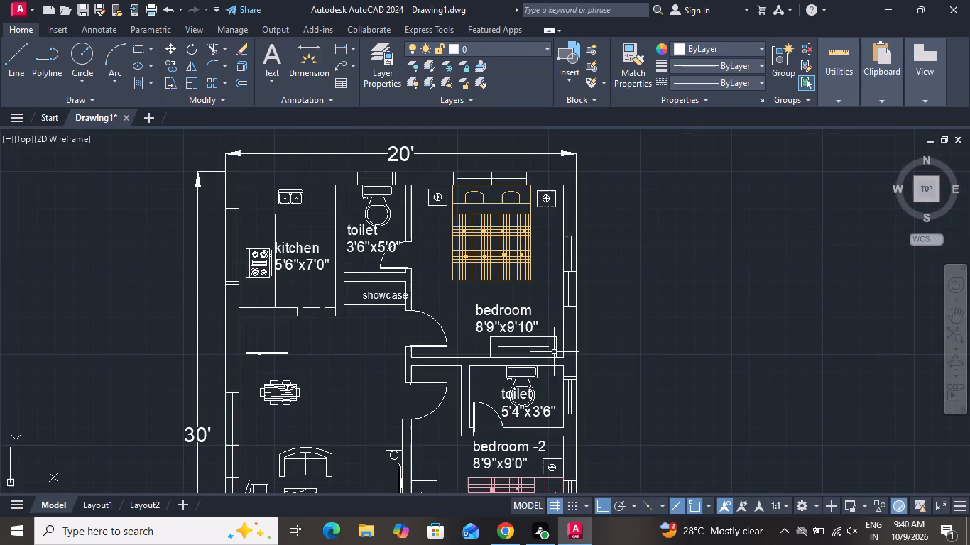
{"action": "left_click", "coordinate": [600, 507]}
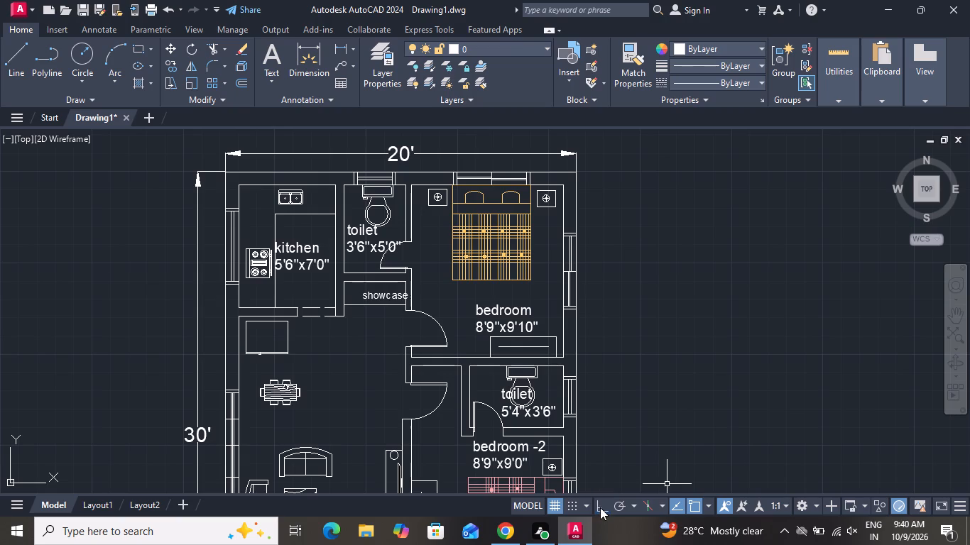
{"action": "left_click", "coordinate": [9, 64]}
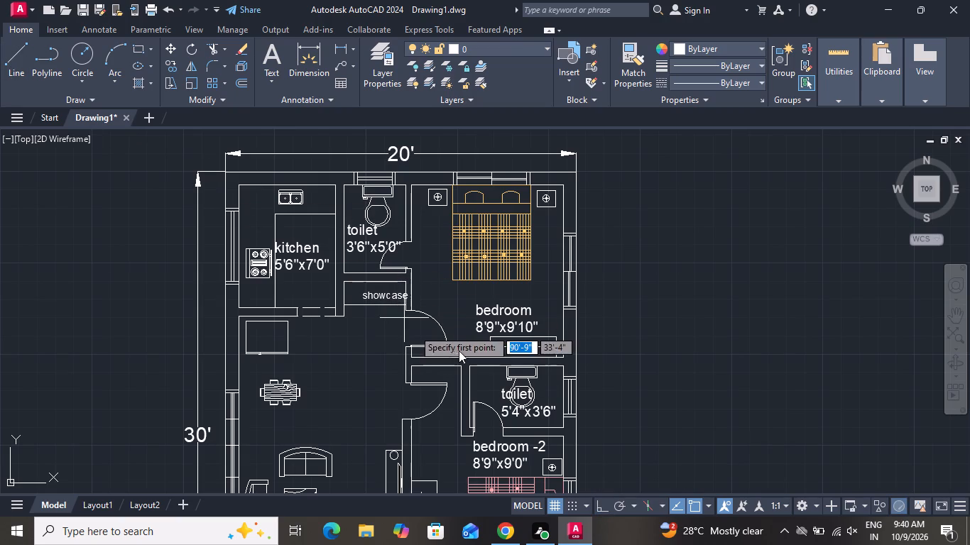
{"action": "scroll", "coordinate": [526, 345], "scroll_direction": "up", "scroll_amount": 5}
{"action": "left_click", "coordinate": [366, 335]}
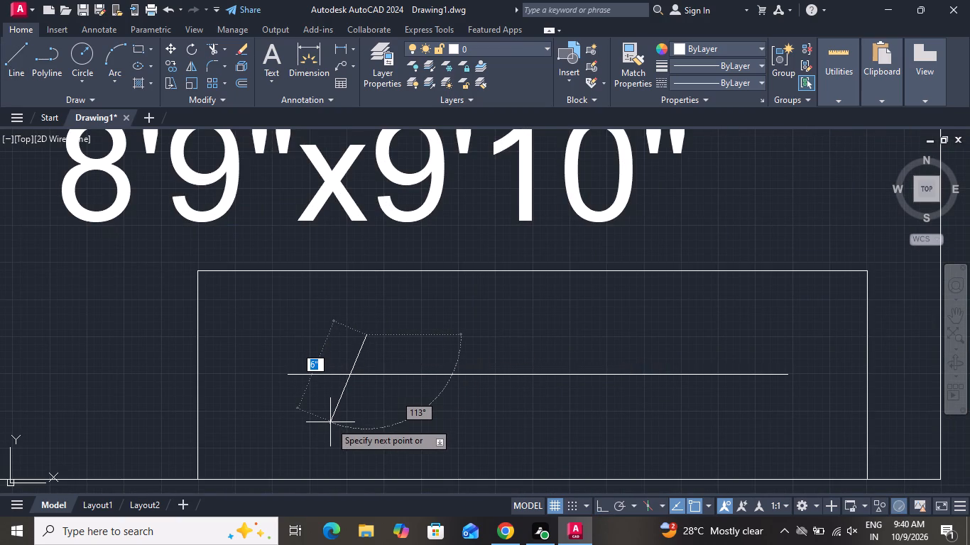
{"action": "left_click", "coordinate": [365, 414]}
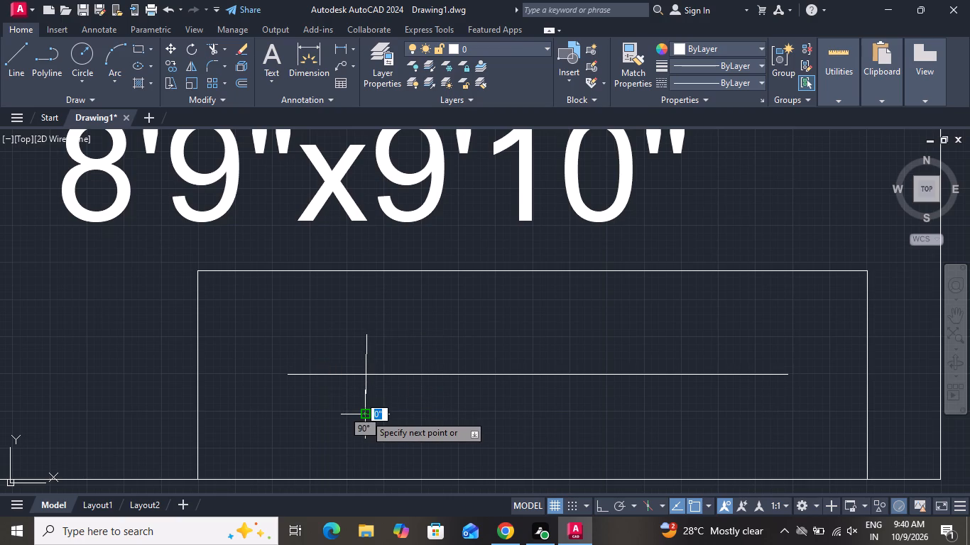
{"action": "right_click", "coordinate": [365, 414]}
{"action": "left_click", "coordinate": [417, 270]}
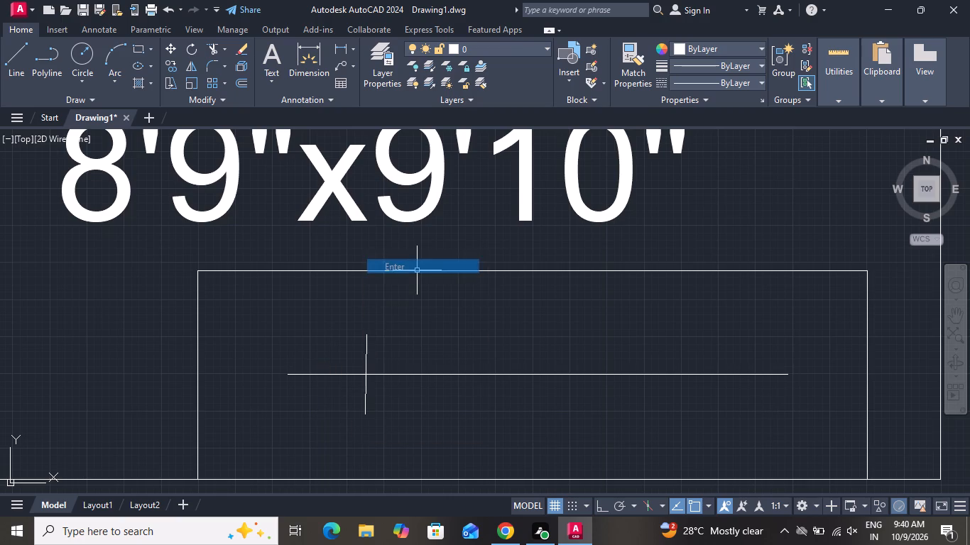
Offset the hanger line eastward by 2", repeating from each new line to make five copies along the rail.
{"action": "type", "text": "o"}
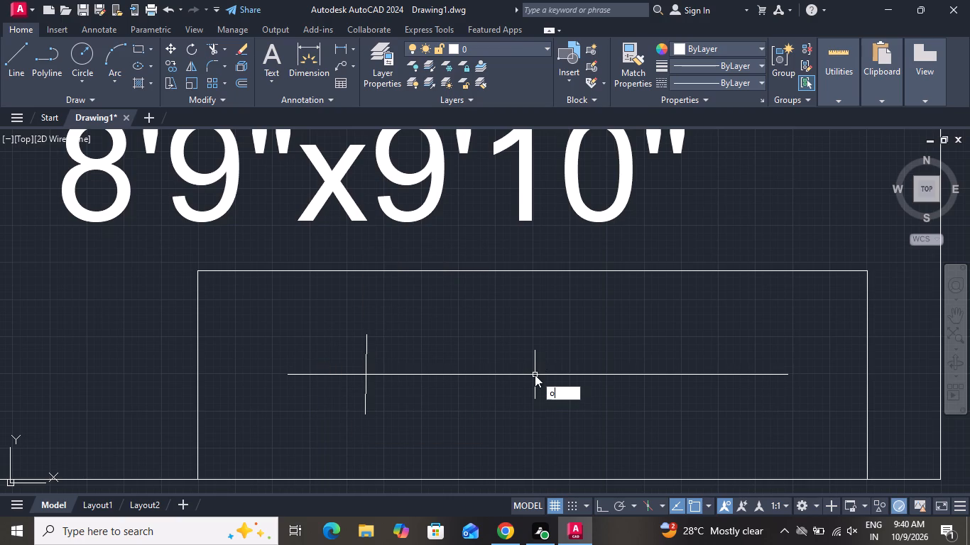
{"action": "key", "text": "space"}
{"action": "key", "text": "2"}
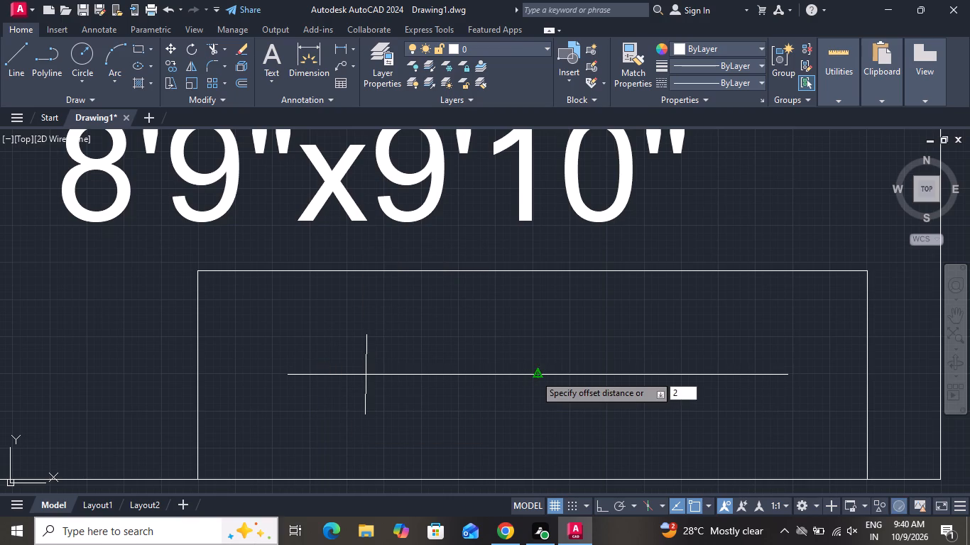
{"action": "key", "text": "shift+quotedbl"}
{"action": "key", "text": "Return"}
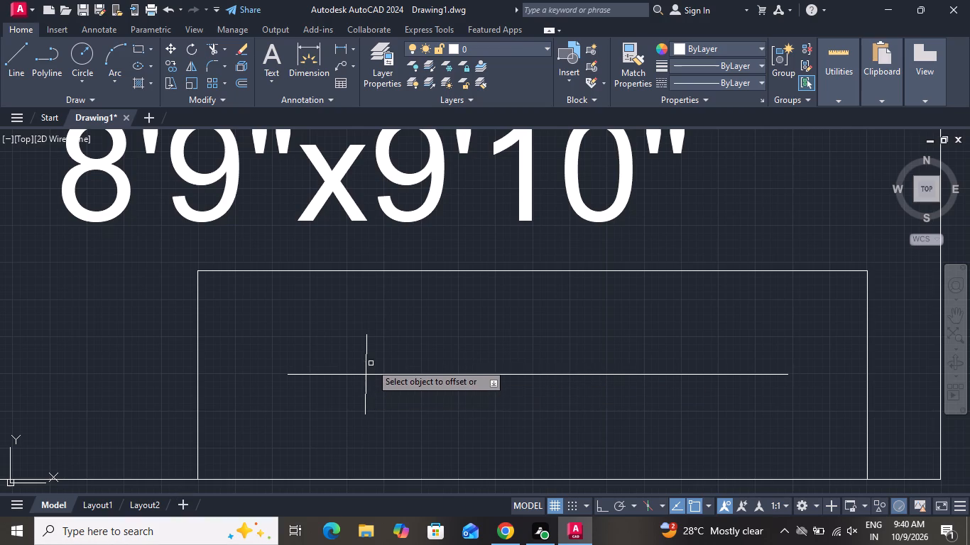
{"action": "left_click", "coordinate": [365, 363]}
{"action": "left_click", "coordinate": [389, 348]}
{"action": "left_click_drag", "start_coordinate": [396, 357], "coordinate": [423, 353]}
{"action": "left_click", "coordinate": [473, 353]}
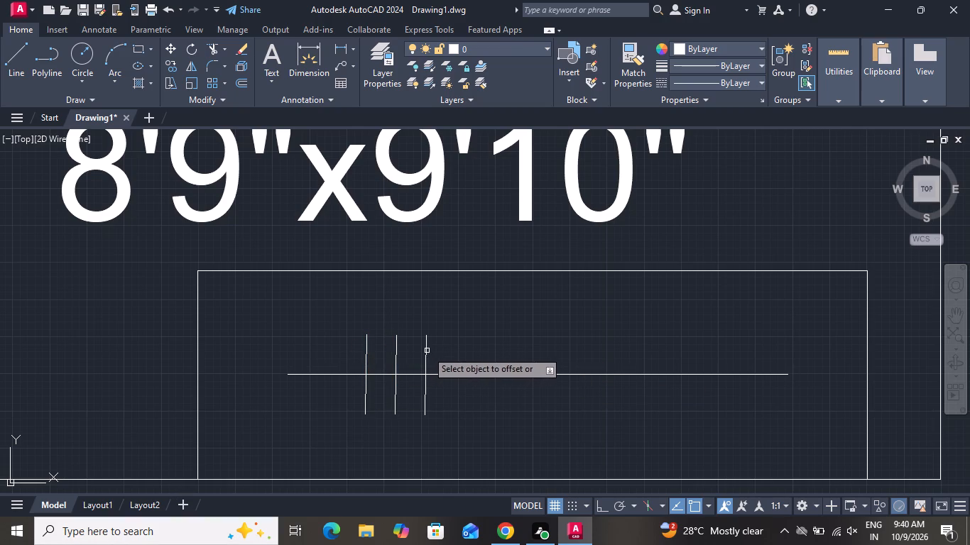
{"action": "left_click_drag", "start_coordinate": [427, 351], "coordinate": [466, 343]}
{"action": "left_click", "coordinate": [468, 343]}
{"action": "left_click_drag", "start_coordinate": [456, 348], "coordinate": [494, 359]}
{"action": "left_click", "coordinate": [508, 361]}
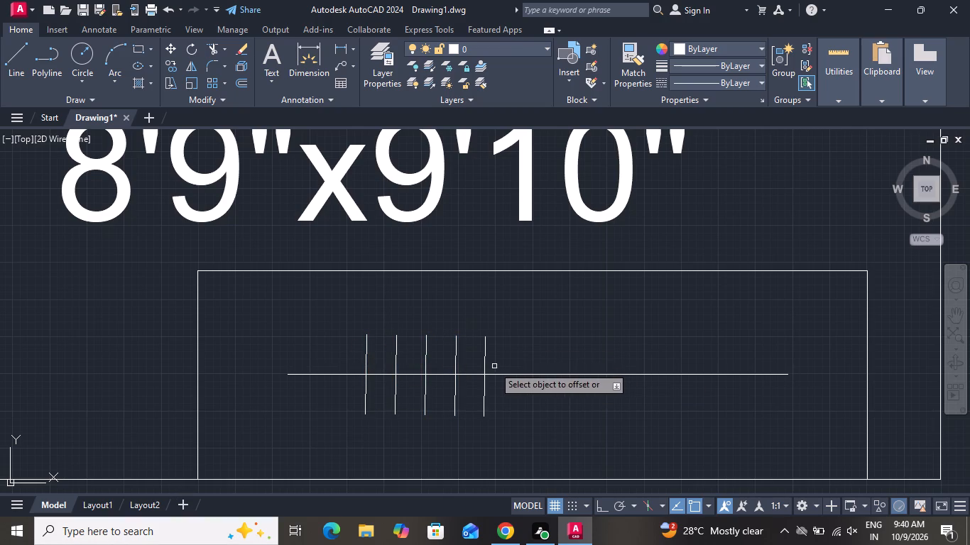
{"action": "left_click_drag", "start_coordinate": [480, 365], "coordinate": [491, 358]}
{"action": "left_click", "coordinate": [531, 348]}
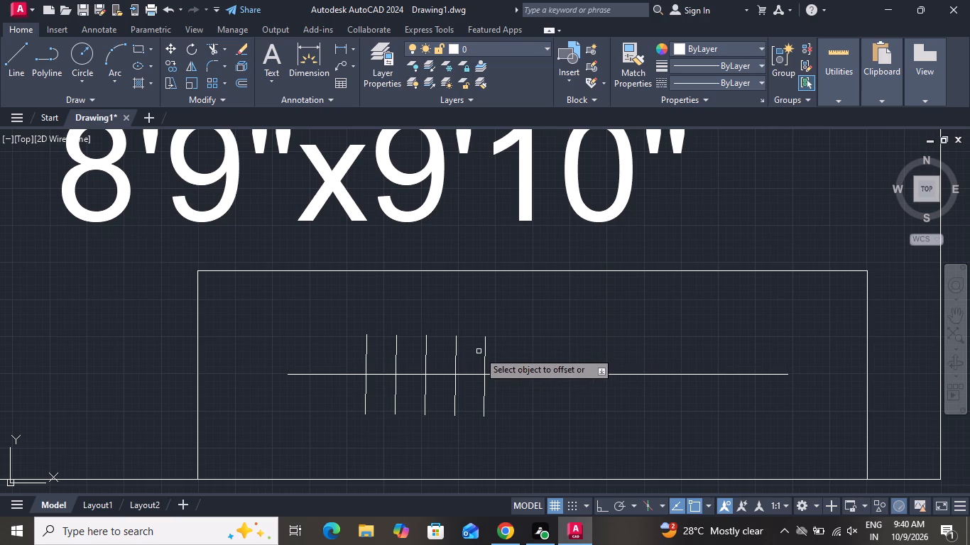
{"action": "left_click", "coordinate": [486, 347]}
{"action": "left_click", "coordinate": [528, 343]}
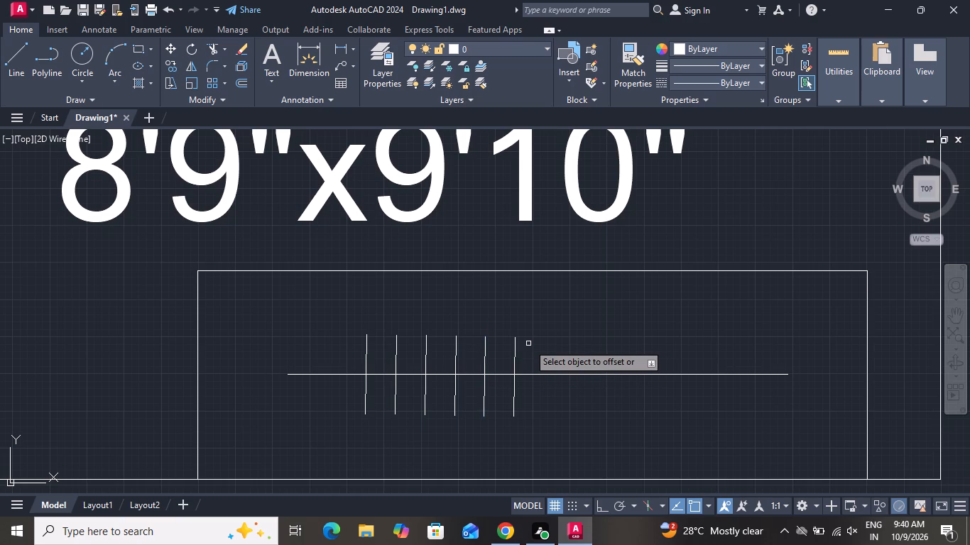
Offset the hanger lines eastward at the same 2" spacing, adding nine more copies until they reach the rail's east end.
{"action": "left_click_drag", "start_coordinate": [513, 353], "coordinate": [526, 346]}
{"action": "left_click", "coordinate": [540, 343]}
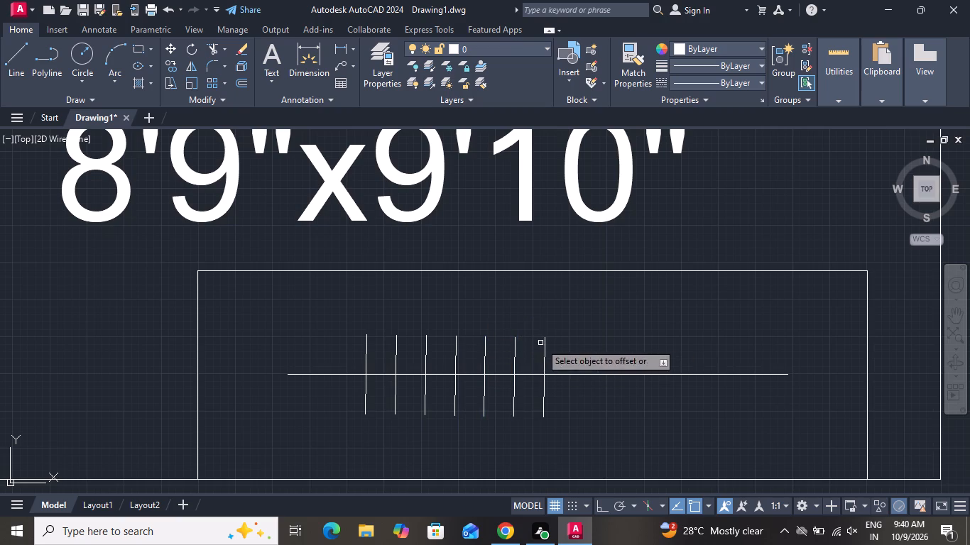
{"action": "left_click_drag", "start_coordinate": [546, 343], "coordinate": [566, 342]}
{"action": "left_click", "coordinate": [598, 343]}
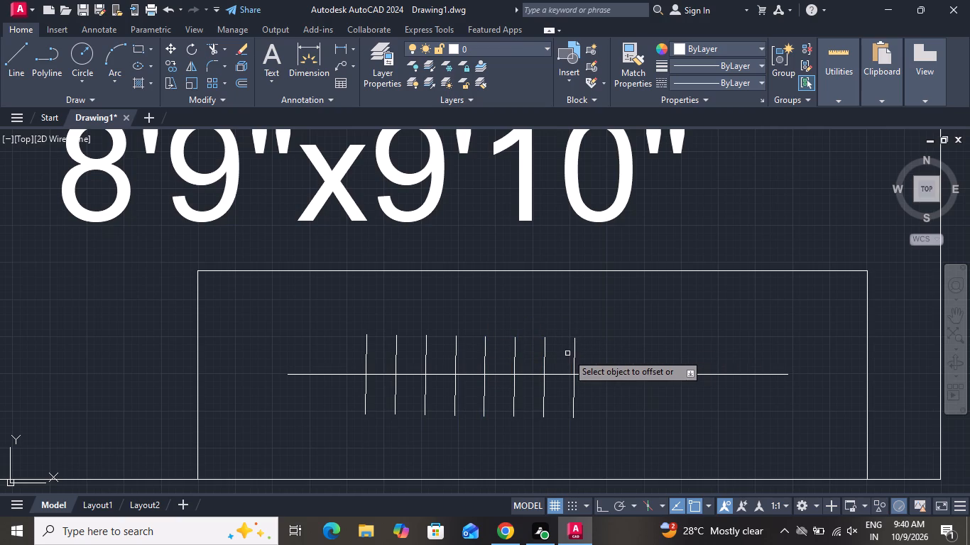
{"action": "left_click", "coordinate": [570, 352]}
{"action": "left_click", "coordinate": [598, 348]}
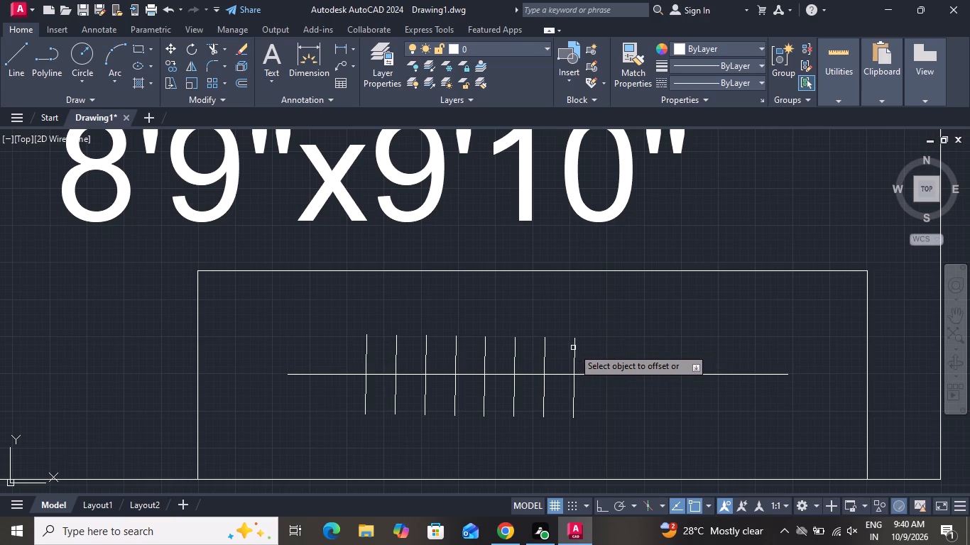
{"action": "left_click", "coordinate": [574, 348]}
{"action": "left_click", "coordinate": [634, 351]}
{"action": "left_click_drag", "start_coordinate": [603, 358], "coordinate": [610, 355]}
{"action": "left_click", "coordinate": [647, 351]}
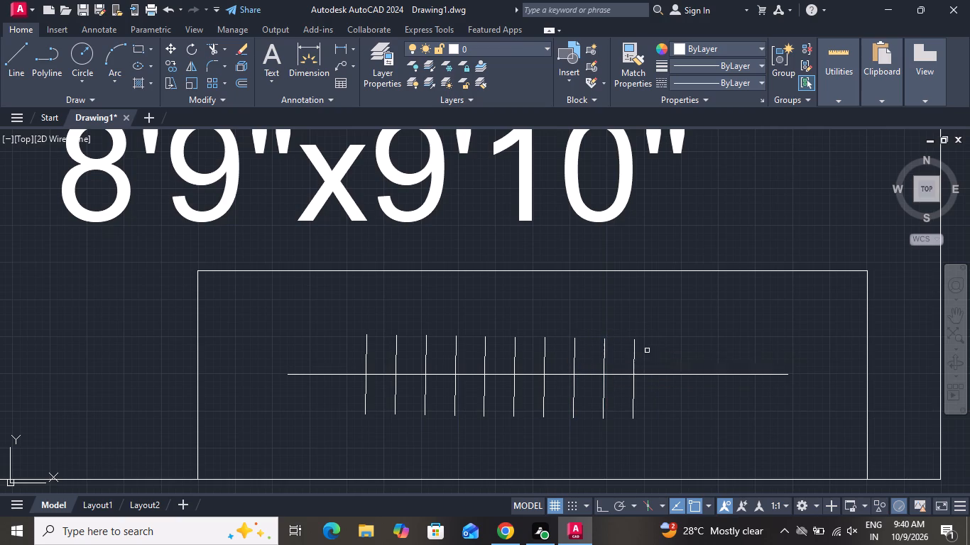
{"action": "left_click", "coordinate": [632, 357]}
{"action": "left_click", "coordinate": [655, 356]}
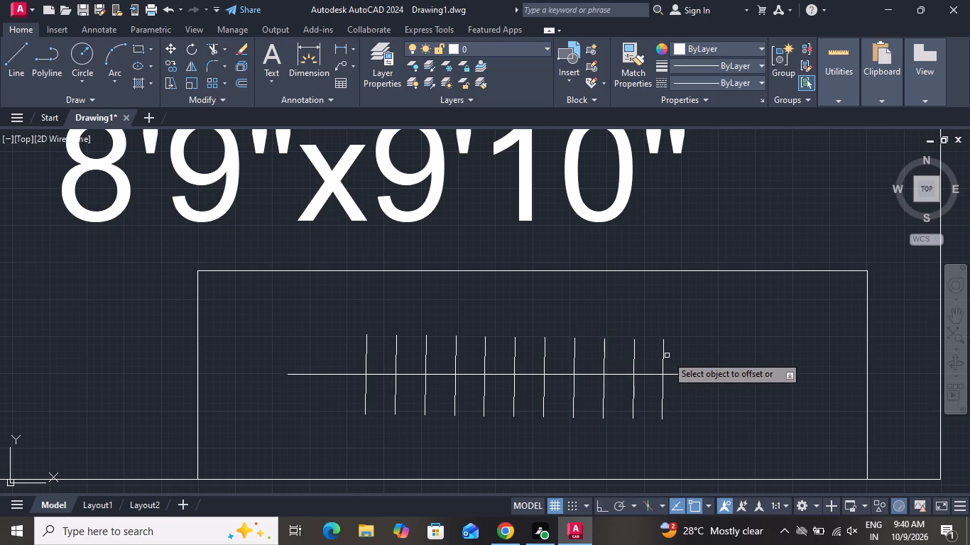
{"action": "left_click_drag", "start_coordinate": [665, 356], "coordinate": [672, 355]}
{"action": "left_click", "coordinate": [687, 353]}
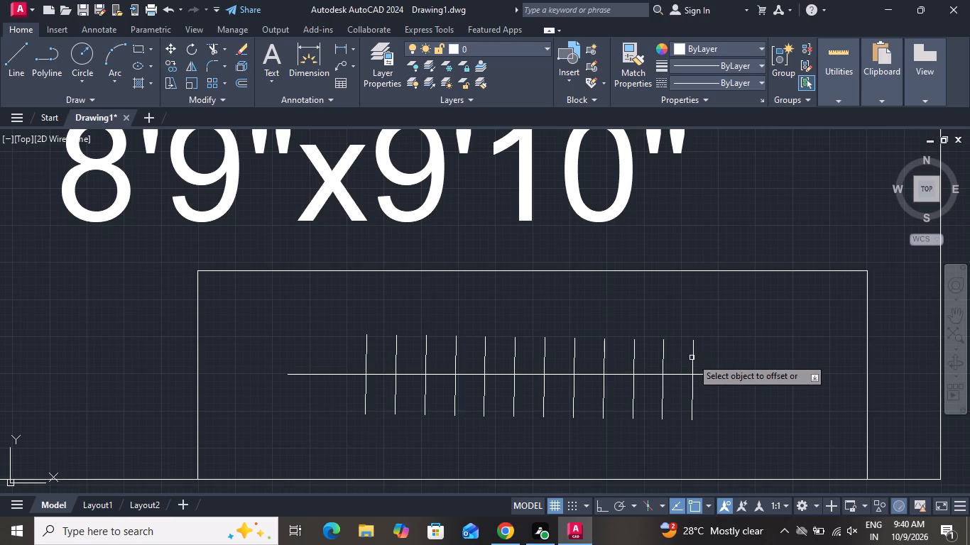
{"action": "left_click_drag", "start_coordinate": [692, 358], "coordinate": [729, 354]}
{"action": "left_click", "coordinate": [725, 356]}
{"action": "left_click_drag", "start_coordinate": [716, 359], "coordinate": [724, 356]}
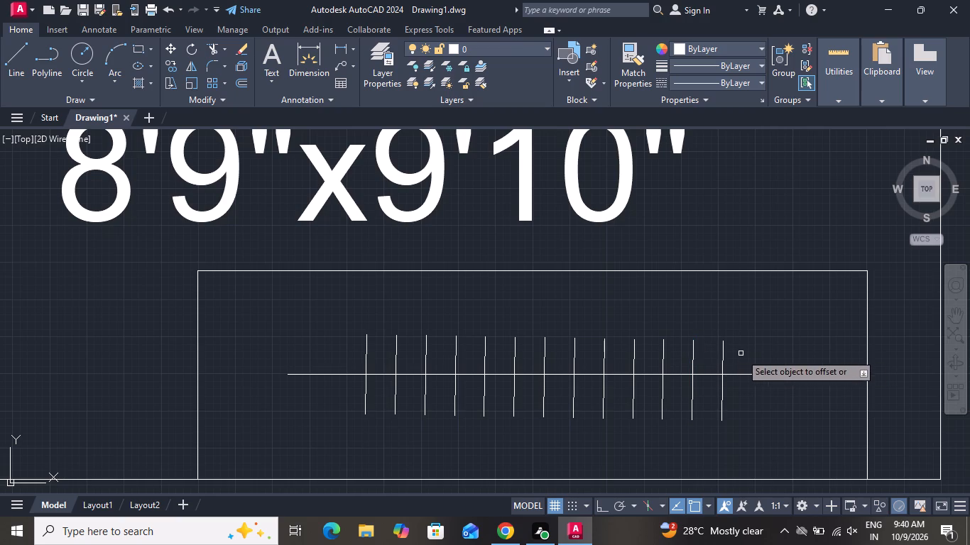
{"action": "left_click", "coordinate": [748, 351]}
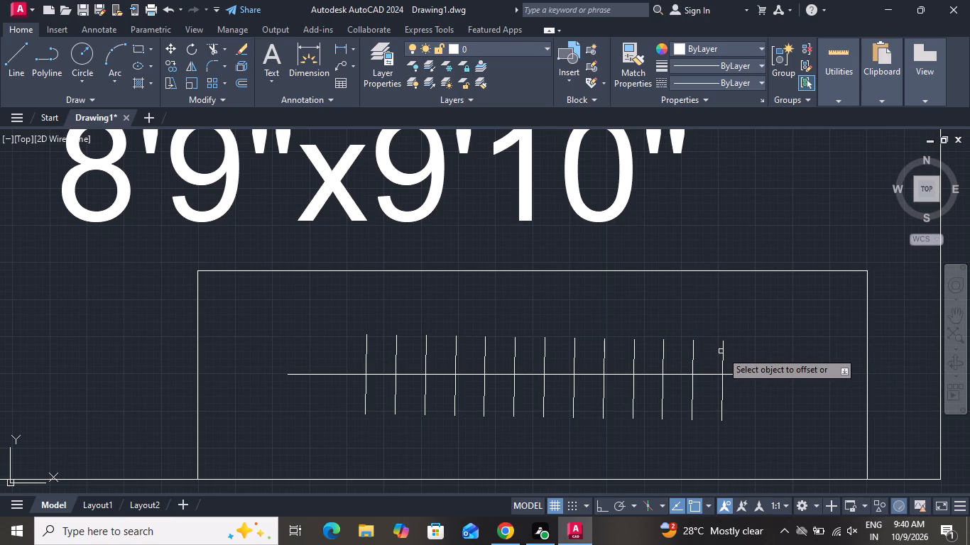
{"action": "left_click", "coordinate": [721, 351]}
{"action": "left_click", "coordinate": [740, 351]}
{"action": "left_click_drag", "start_coordinate": [753, 360], "coordinate": [764, 356]}
{"action": "left_click", "coordinate": [795, 346]}
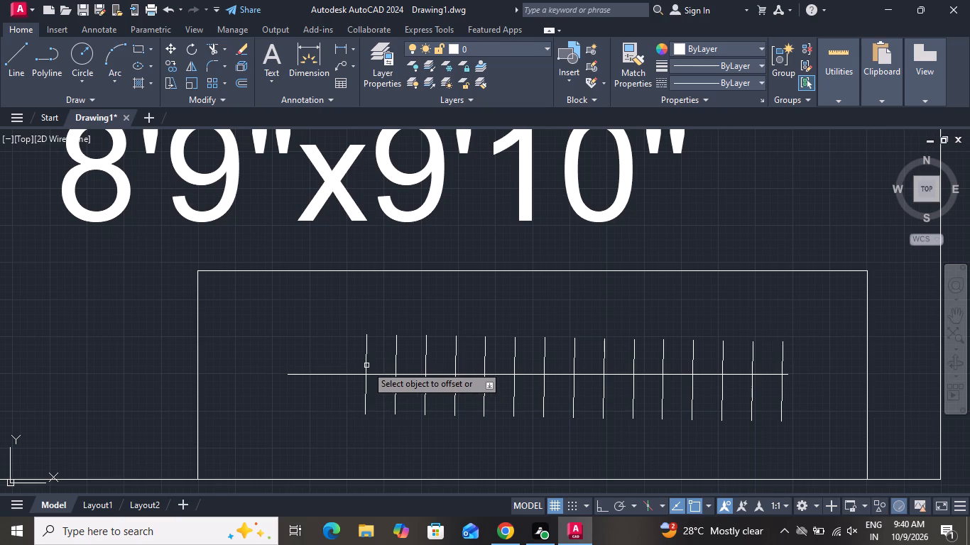
Offset the westernmost hanger line westward twice at the same 2" spacing to fill the rail's west end.
{"action": "left_click", "coordinate": [366, 365]}
{"action": "left_click", "coordinate": [336, 355]}
{"action": "left_click", "coordinate": [337, 353]}
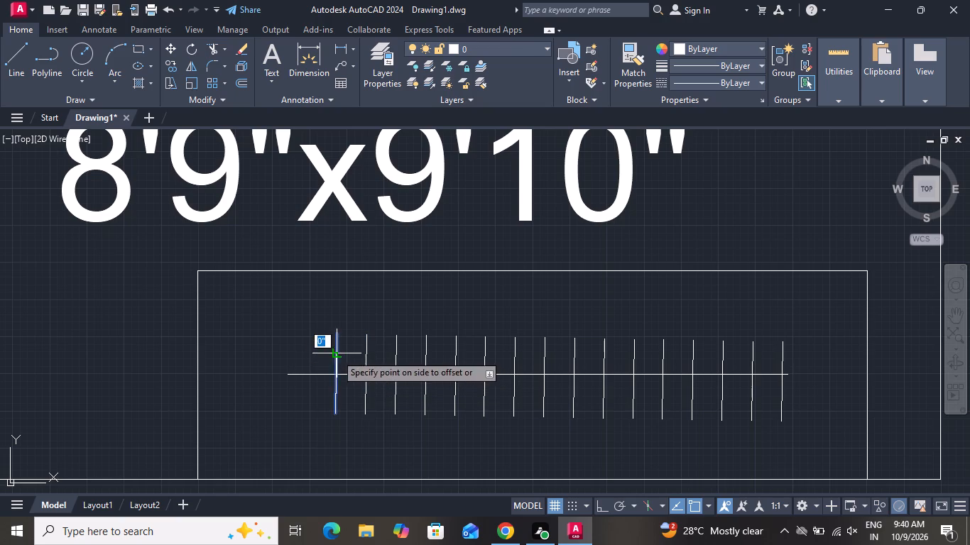
{"action": "left_click", "coordinate": [322, 361]}
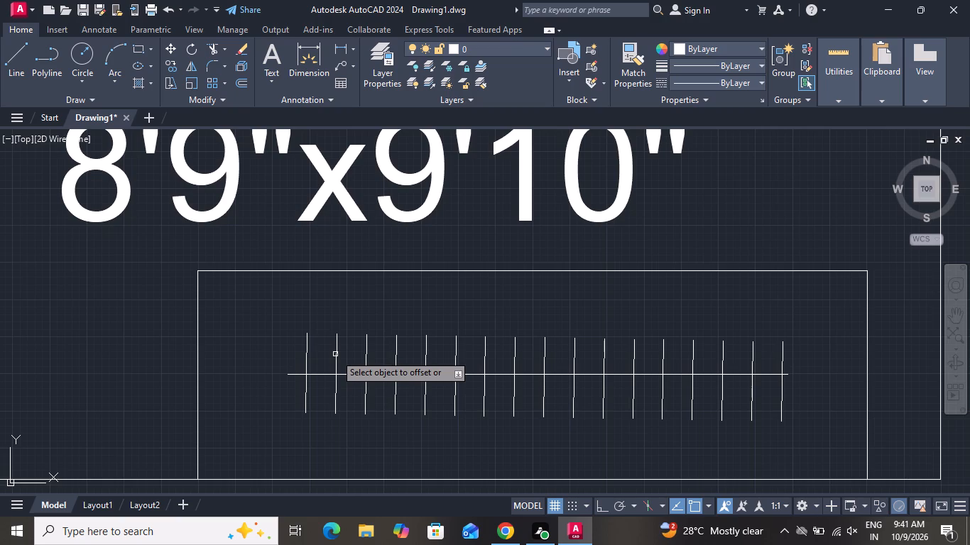
{"action": "scroll", "coordinate": [373, 376], "scroll_direction": "down", "scroll_amount": 4}
{"action": "right_click", "coordinate": [567, 333]}
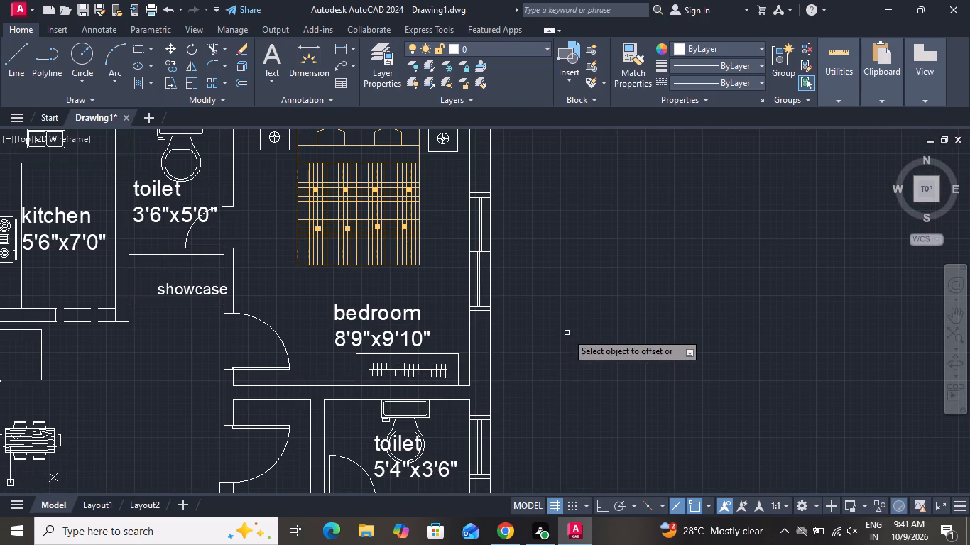
{"action": "left_click", "coordinate": [577, 356]}
Review the whole furnished house plan and the wardrobes in both bedrooms.
{"action": "scroll", "coordinate": [528, 359], "scroll_direction": "down", "scroll_amount": 2}
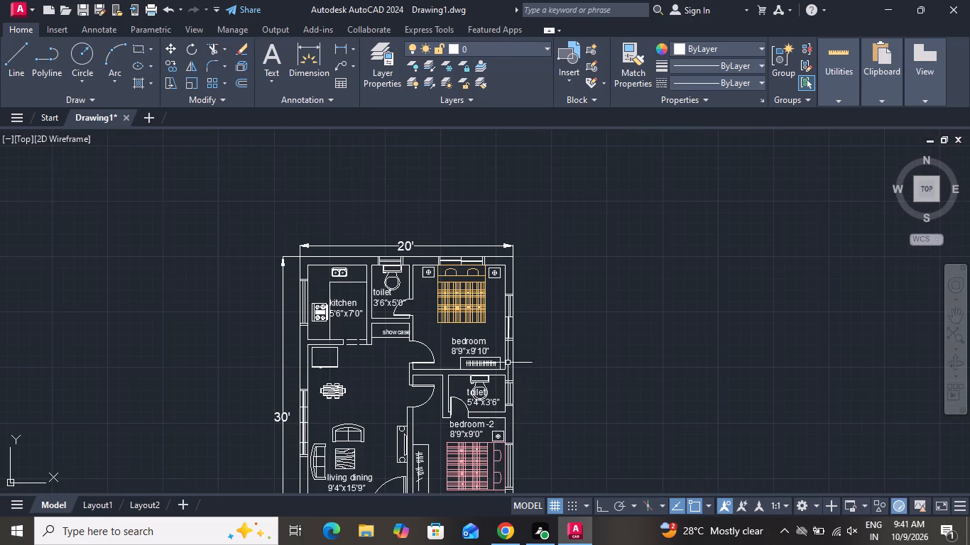
{"action": "scroll", "coordinate": [462, 371], "scroll_direction": "up", "scroll_amount": 1}
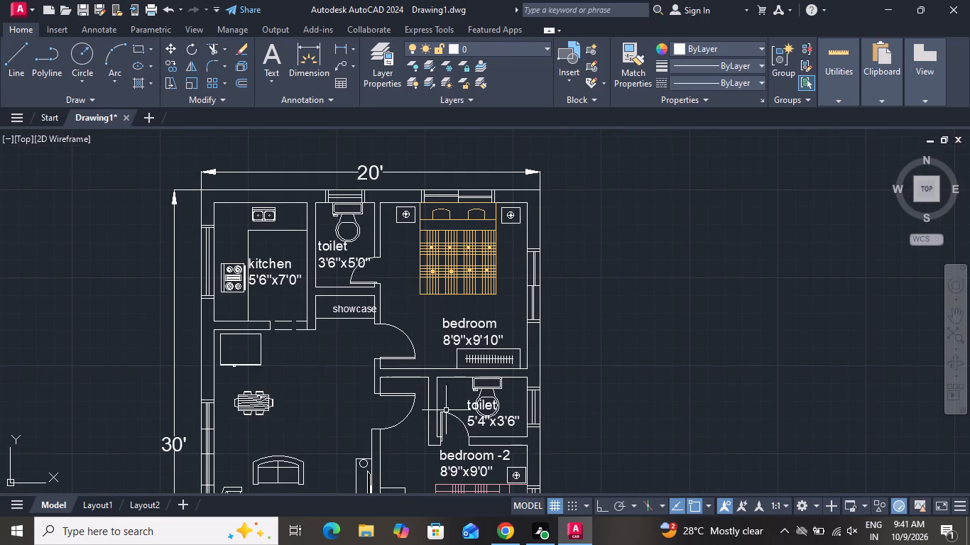
{"action": "scroll", "coordinate": [454, 392], "scroll_direction": "down", "scroll_amount": 1}
{"action": "scroll", "coordinate": [454, 392], "scroll_direction": "up", "scroll_amount": 1}
{"action": "scroll", "coordinate": [452, 382], "scroll_direction": "down", "scroll_amount": 1}
{"action": "scroll", "coordinate": [449, 382], "scroll_direction": "up", "scroll_amount": 1}
{"action": "scroll", "coordinate": [439, 388], "scroll_direction": "down", "scroll_amount": 3}
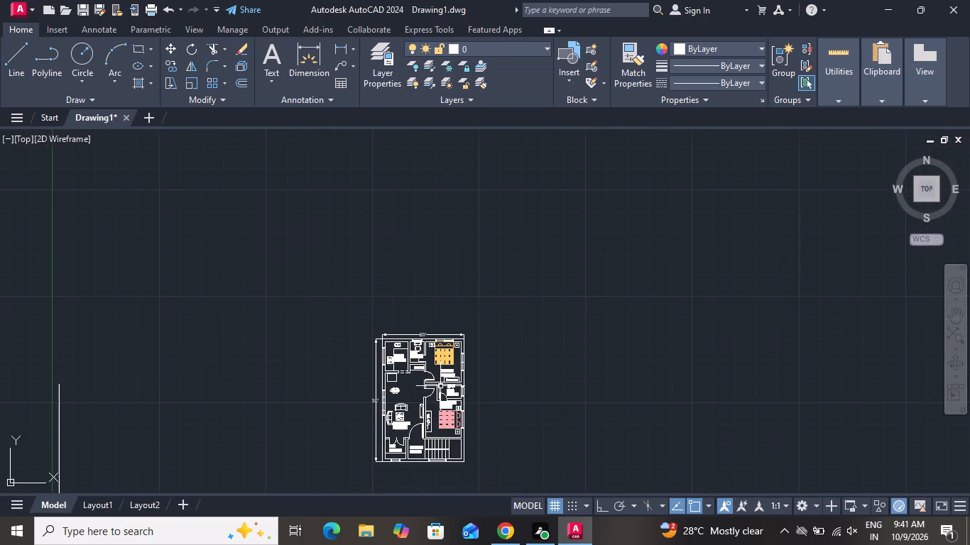
{"action": "scroll", "coordinate": [438, 426], "scroll_direction": "up", "scroll_amount": 3}
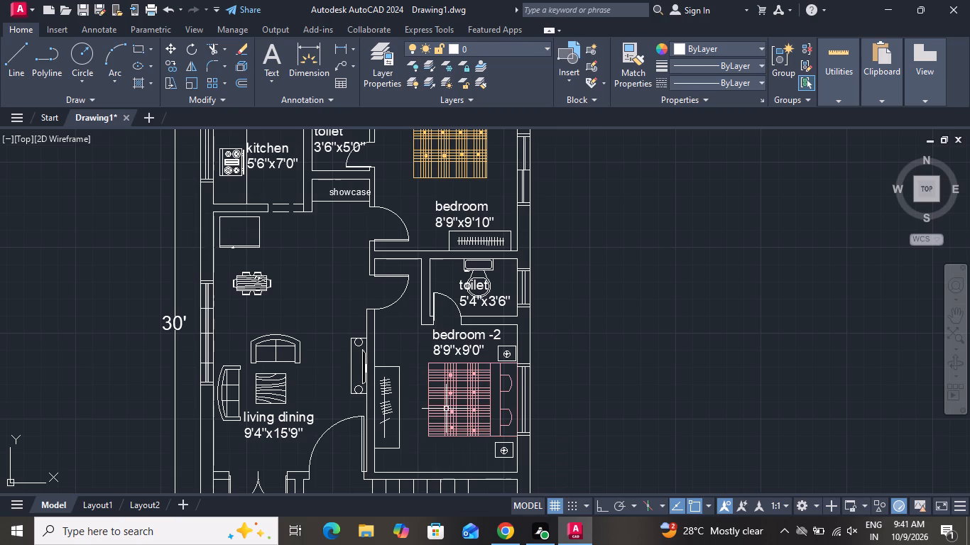
{"action": "scroll", "coordinate": [447, 407], "scroll_direction": "down", "scroll_amount": 2}
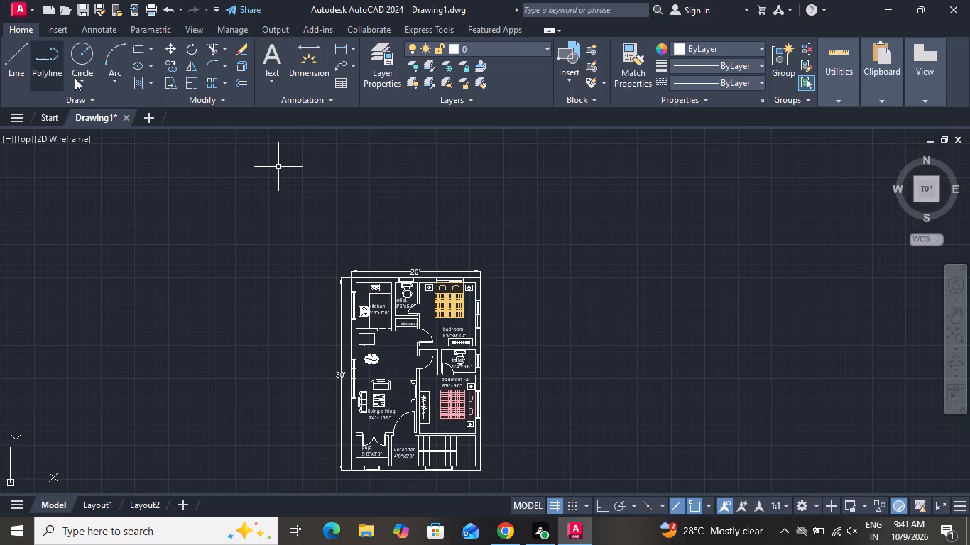
Draw two overlapping circles in the empty area east of the house plan, the lower one larger.
{"action": "left_click", "coordinate": [73, 50]}
{"action": "left_click_drag", "start_coordinate": [684, 215], "coordinate": [684, 227]}
{"action": "left_click", "coordinate": [684, 253]}
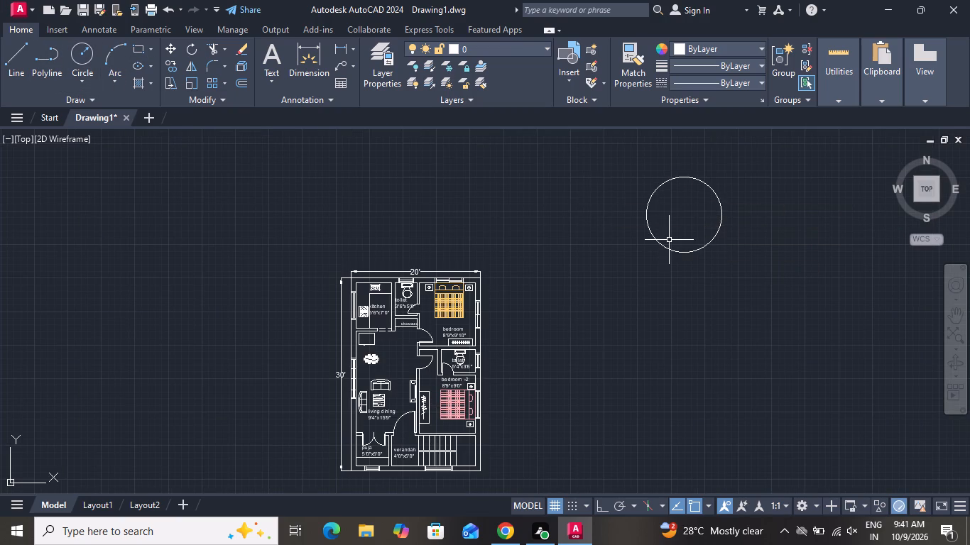
{"action": "left_click", "coordinate": [78, 56]}
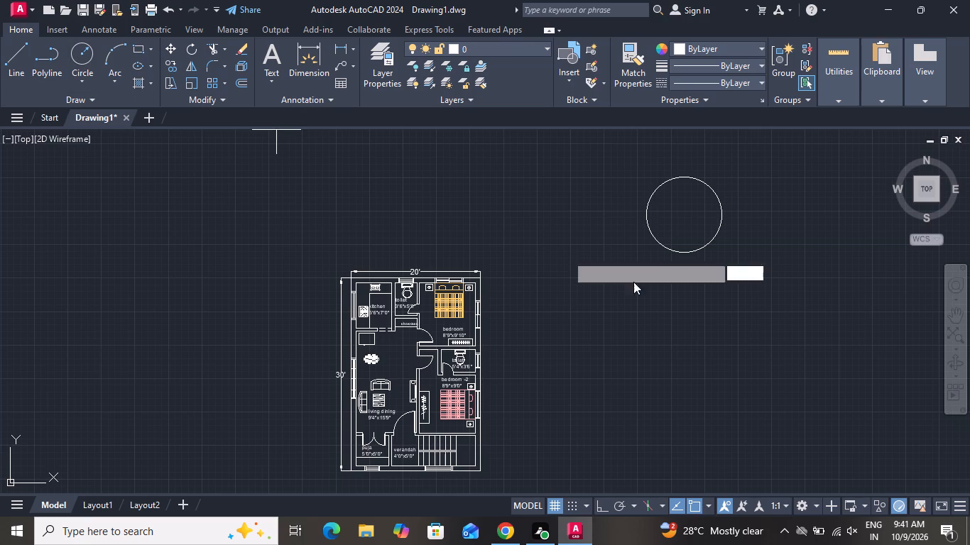
{"action": "left_click", "coordinate": [656, 307]}
{"action": "left_click", "coordinate": [708, 350]}
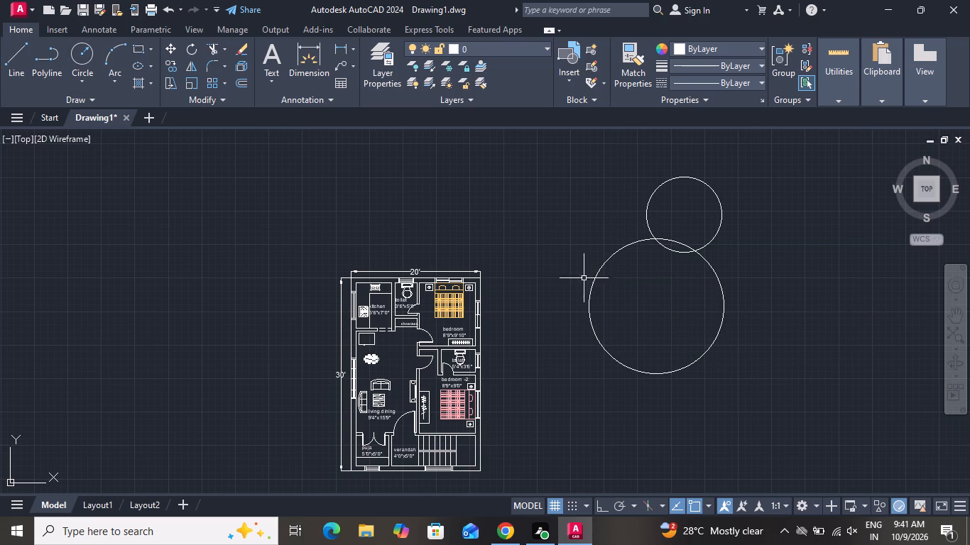
Draw a horizontal rectangle in the empty area just north of the house plan.
{"action": "left_click", "coordinate": [136, 48]}
{"action": "left_click_drag", "start_coordinate": [324, 171], "coordinate": [332, 172]}
{"action": "left_click", "coordinate": [447, 226]}
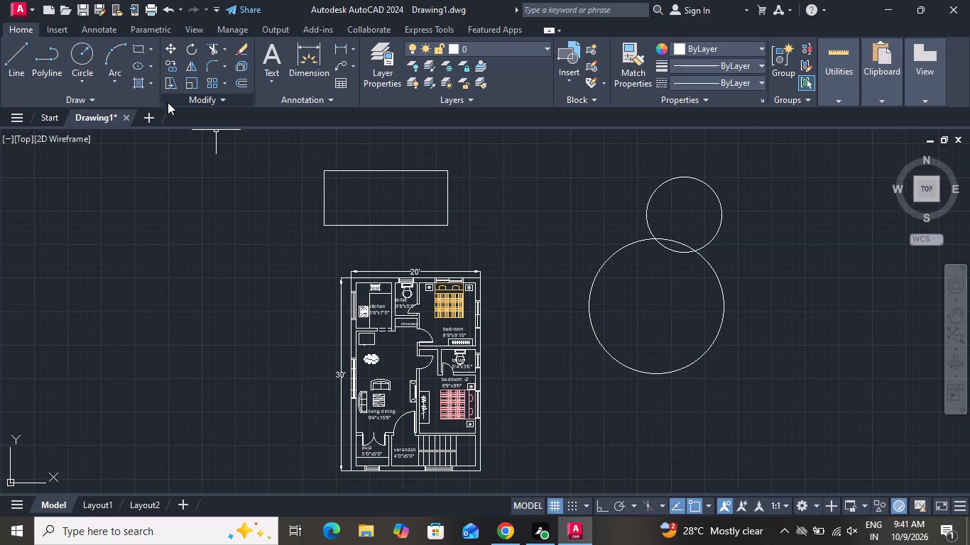
Draw a three-point arc bulging downward, in the empty area northwest of the house plan.
{"action": "left_click", "coordinate": [115, 65]}
{"action": "left_click_drag", "start_coordinate": [134, 204], "coordinate": [162, 211]}
{"action": "left_click", "coordinate": [258, 228]}
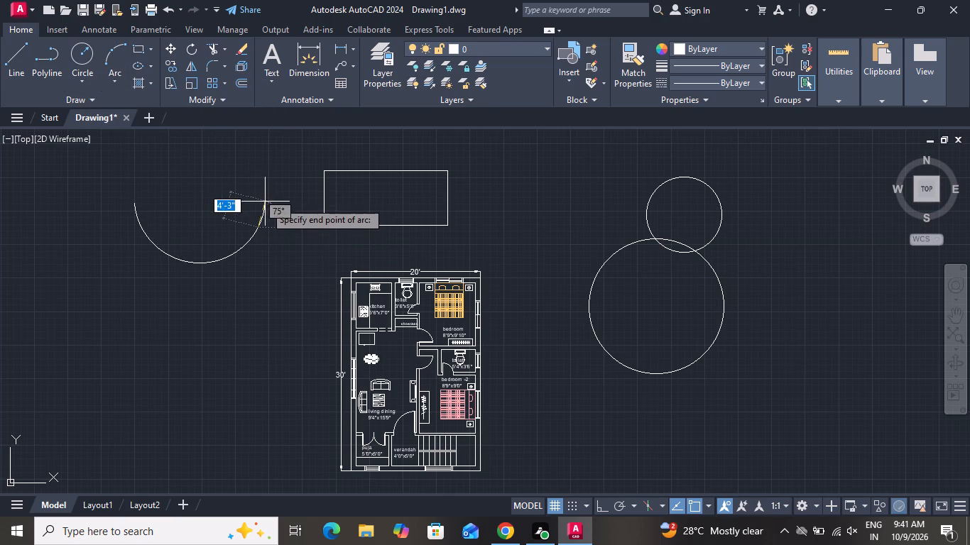
{"action": "left_click", "coordinate": [263, 188]}
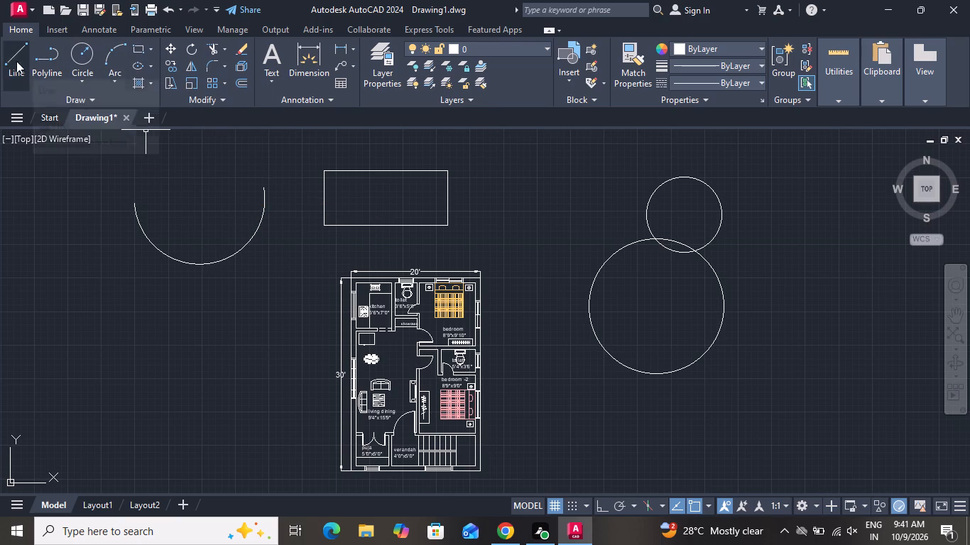
Draw a long, nearly horizontal line northeast of the house plan, passing above the two circles.
{"action": "left_click_drag", "start_coordinate": [1, 57], "coordinate": [12, 69]}
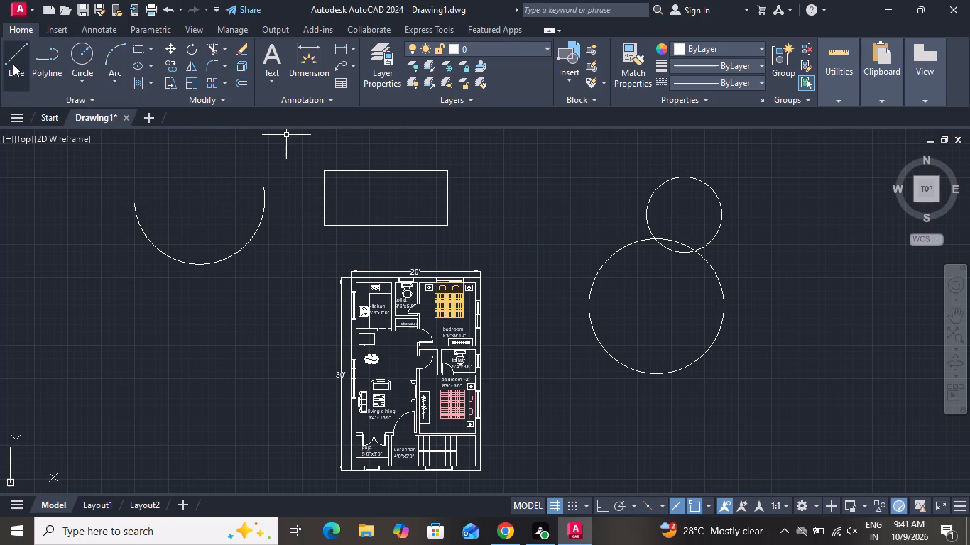
{"action": "left_click", "coordinate": [13, 64]}
{"action": "left_click_drag", "start_coordinate": [496, 164], "coordinate": [583, 183]}
{"action": "left_click", "coordinate": [775, 163]}
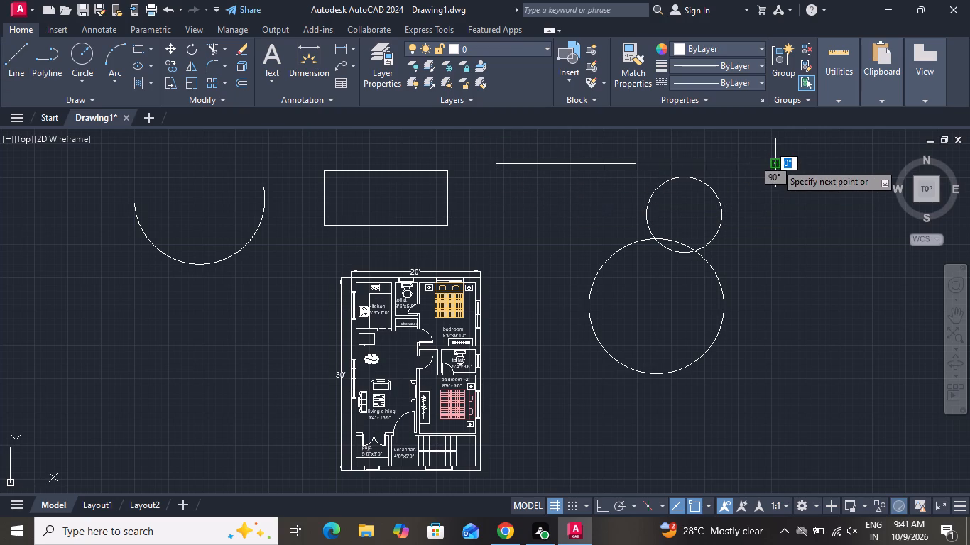
{"action": "right_click", "coordinate": [775, 163]}
{"action": "left_click", "coordinate": [780, 185]}
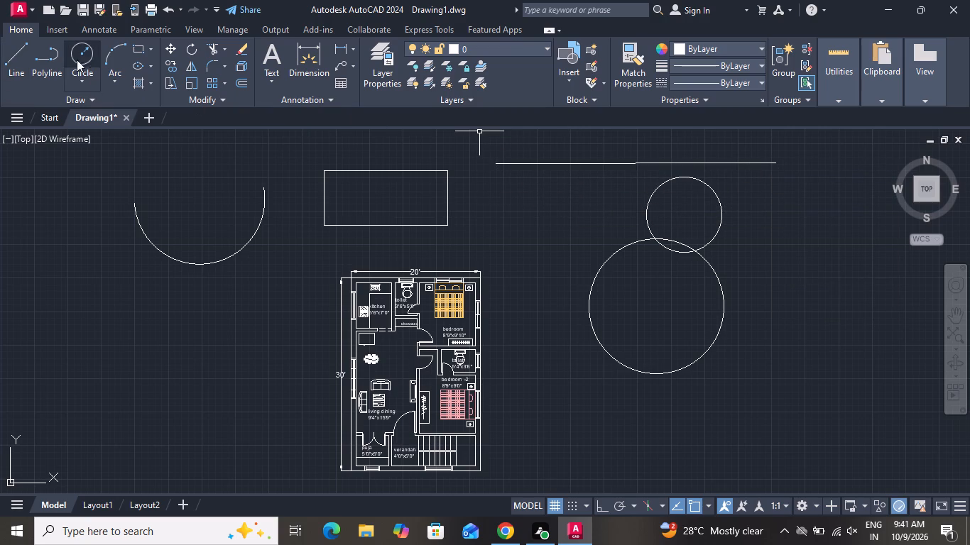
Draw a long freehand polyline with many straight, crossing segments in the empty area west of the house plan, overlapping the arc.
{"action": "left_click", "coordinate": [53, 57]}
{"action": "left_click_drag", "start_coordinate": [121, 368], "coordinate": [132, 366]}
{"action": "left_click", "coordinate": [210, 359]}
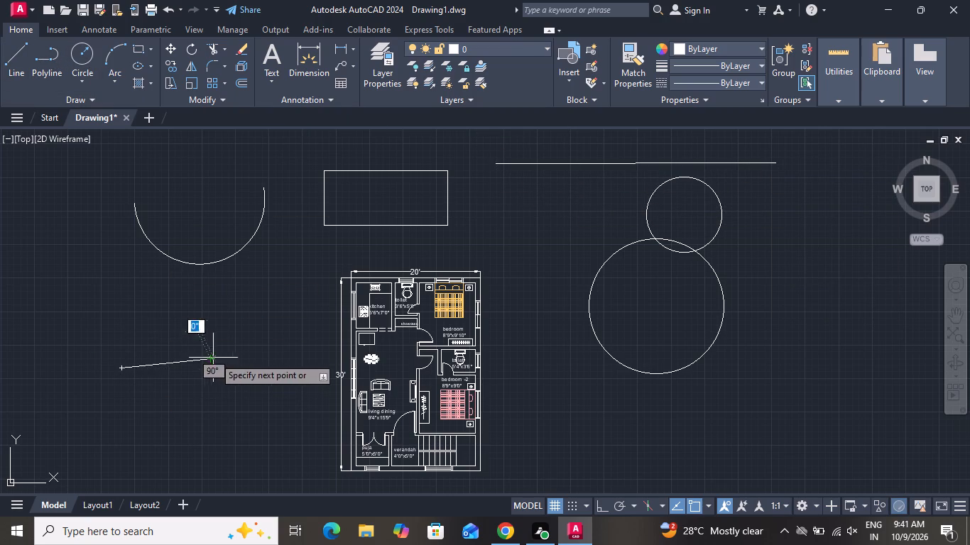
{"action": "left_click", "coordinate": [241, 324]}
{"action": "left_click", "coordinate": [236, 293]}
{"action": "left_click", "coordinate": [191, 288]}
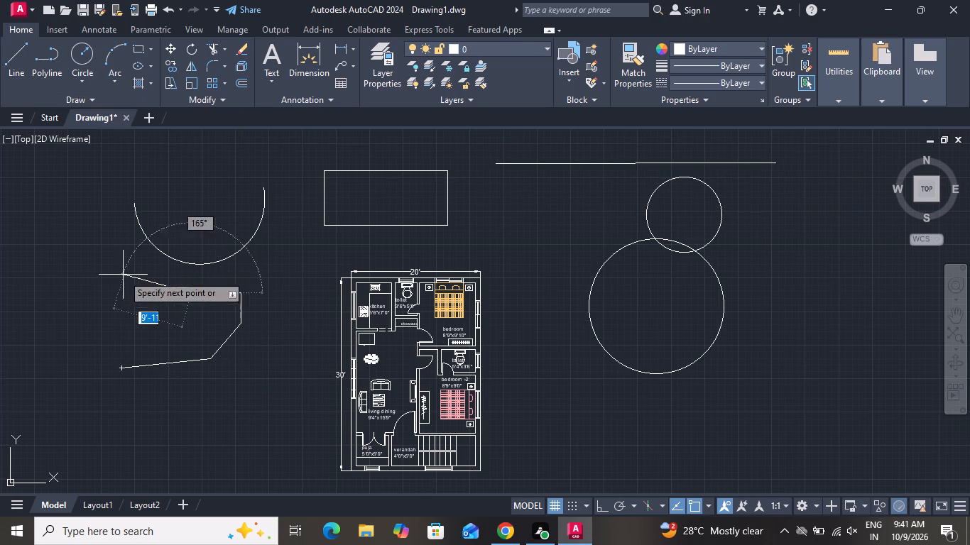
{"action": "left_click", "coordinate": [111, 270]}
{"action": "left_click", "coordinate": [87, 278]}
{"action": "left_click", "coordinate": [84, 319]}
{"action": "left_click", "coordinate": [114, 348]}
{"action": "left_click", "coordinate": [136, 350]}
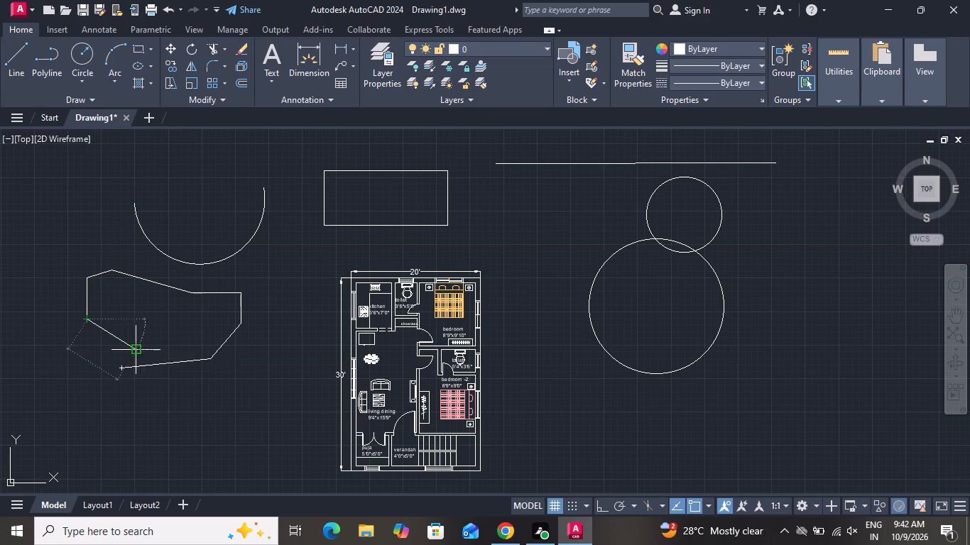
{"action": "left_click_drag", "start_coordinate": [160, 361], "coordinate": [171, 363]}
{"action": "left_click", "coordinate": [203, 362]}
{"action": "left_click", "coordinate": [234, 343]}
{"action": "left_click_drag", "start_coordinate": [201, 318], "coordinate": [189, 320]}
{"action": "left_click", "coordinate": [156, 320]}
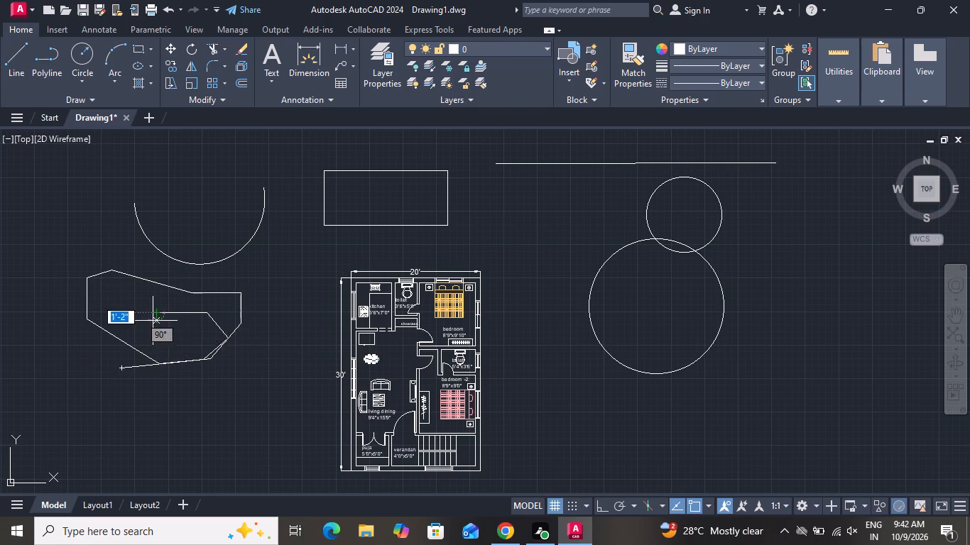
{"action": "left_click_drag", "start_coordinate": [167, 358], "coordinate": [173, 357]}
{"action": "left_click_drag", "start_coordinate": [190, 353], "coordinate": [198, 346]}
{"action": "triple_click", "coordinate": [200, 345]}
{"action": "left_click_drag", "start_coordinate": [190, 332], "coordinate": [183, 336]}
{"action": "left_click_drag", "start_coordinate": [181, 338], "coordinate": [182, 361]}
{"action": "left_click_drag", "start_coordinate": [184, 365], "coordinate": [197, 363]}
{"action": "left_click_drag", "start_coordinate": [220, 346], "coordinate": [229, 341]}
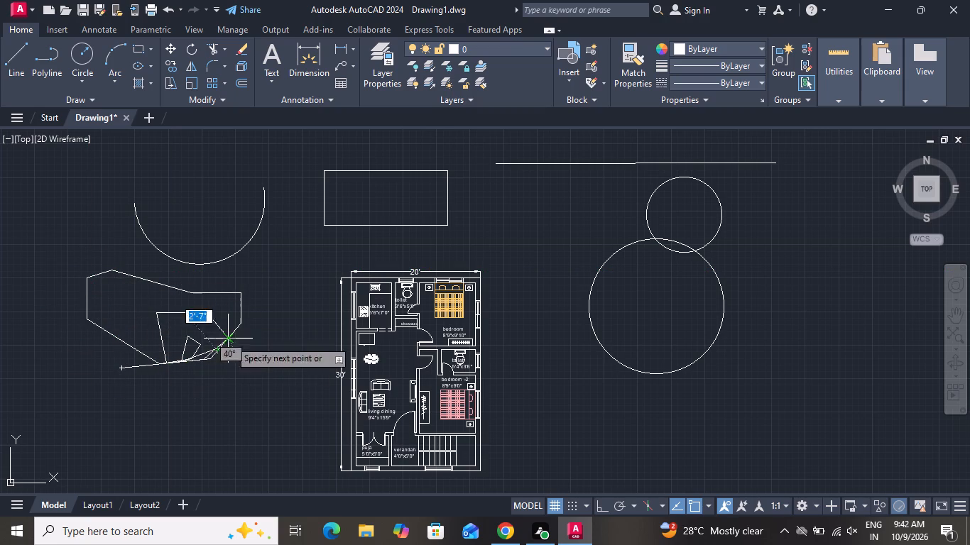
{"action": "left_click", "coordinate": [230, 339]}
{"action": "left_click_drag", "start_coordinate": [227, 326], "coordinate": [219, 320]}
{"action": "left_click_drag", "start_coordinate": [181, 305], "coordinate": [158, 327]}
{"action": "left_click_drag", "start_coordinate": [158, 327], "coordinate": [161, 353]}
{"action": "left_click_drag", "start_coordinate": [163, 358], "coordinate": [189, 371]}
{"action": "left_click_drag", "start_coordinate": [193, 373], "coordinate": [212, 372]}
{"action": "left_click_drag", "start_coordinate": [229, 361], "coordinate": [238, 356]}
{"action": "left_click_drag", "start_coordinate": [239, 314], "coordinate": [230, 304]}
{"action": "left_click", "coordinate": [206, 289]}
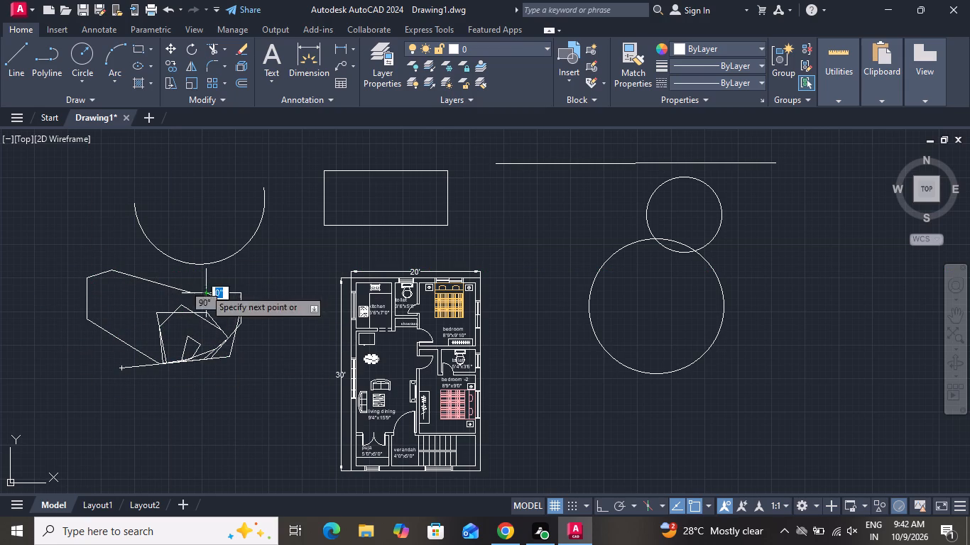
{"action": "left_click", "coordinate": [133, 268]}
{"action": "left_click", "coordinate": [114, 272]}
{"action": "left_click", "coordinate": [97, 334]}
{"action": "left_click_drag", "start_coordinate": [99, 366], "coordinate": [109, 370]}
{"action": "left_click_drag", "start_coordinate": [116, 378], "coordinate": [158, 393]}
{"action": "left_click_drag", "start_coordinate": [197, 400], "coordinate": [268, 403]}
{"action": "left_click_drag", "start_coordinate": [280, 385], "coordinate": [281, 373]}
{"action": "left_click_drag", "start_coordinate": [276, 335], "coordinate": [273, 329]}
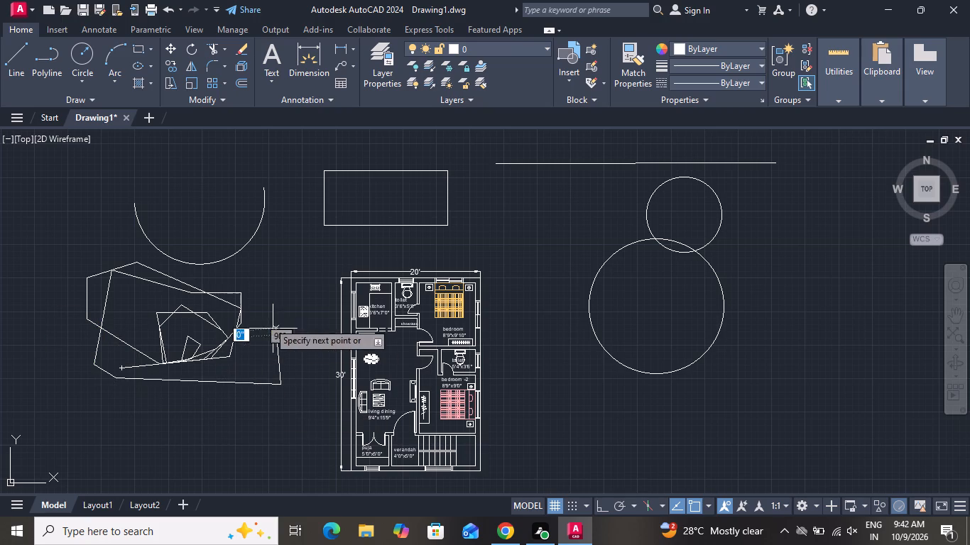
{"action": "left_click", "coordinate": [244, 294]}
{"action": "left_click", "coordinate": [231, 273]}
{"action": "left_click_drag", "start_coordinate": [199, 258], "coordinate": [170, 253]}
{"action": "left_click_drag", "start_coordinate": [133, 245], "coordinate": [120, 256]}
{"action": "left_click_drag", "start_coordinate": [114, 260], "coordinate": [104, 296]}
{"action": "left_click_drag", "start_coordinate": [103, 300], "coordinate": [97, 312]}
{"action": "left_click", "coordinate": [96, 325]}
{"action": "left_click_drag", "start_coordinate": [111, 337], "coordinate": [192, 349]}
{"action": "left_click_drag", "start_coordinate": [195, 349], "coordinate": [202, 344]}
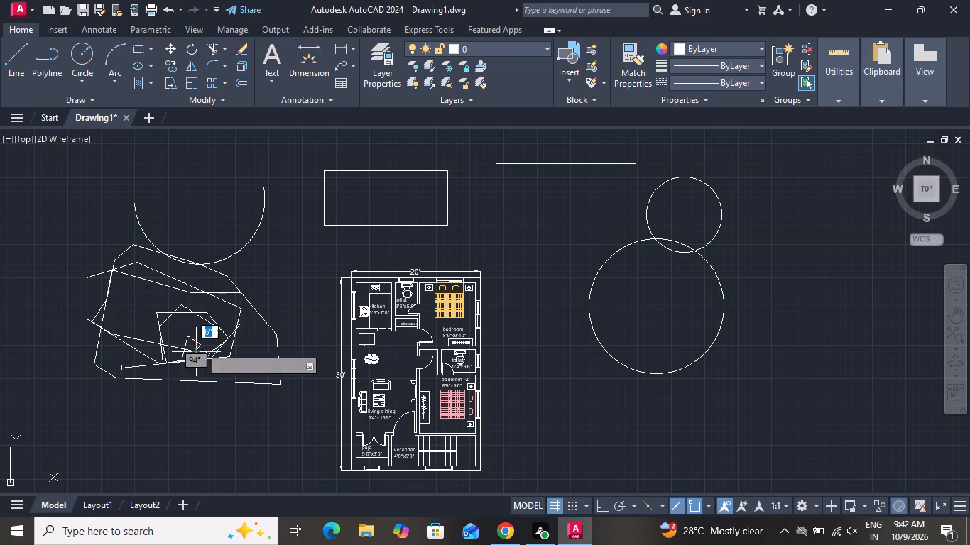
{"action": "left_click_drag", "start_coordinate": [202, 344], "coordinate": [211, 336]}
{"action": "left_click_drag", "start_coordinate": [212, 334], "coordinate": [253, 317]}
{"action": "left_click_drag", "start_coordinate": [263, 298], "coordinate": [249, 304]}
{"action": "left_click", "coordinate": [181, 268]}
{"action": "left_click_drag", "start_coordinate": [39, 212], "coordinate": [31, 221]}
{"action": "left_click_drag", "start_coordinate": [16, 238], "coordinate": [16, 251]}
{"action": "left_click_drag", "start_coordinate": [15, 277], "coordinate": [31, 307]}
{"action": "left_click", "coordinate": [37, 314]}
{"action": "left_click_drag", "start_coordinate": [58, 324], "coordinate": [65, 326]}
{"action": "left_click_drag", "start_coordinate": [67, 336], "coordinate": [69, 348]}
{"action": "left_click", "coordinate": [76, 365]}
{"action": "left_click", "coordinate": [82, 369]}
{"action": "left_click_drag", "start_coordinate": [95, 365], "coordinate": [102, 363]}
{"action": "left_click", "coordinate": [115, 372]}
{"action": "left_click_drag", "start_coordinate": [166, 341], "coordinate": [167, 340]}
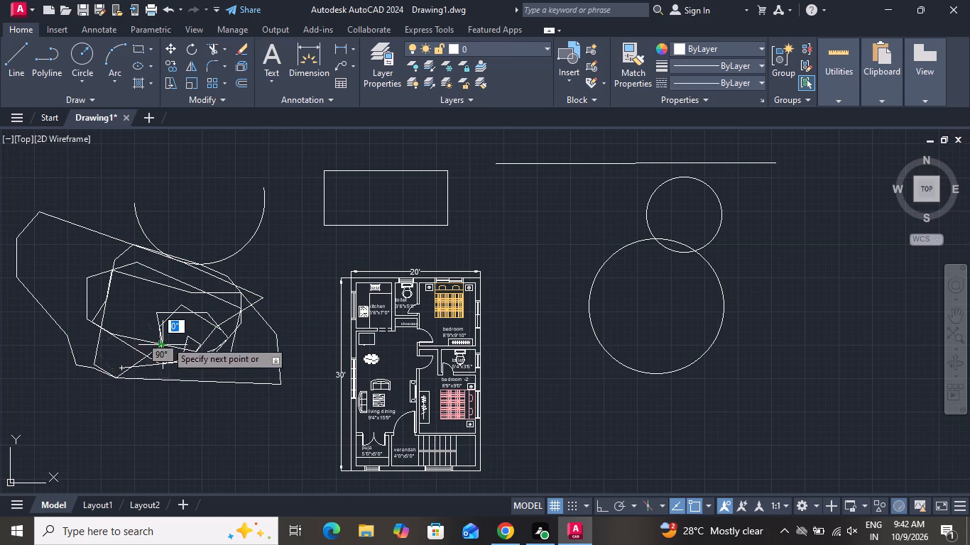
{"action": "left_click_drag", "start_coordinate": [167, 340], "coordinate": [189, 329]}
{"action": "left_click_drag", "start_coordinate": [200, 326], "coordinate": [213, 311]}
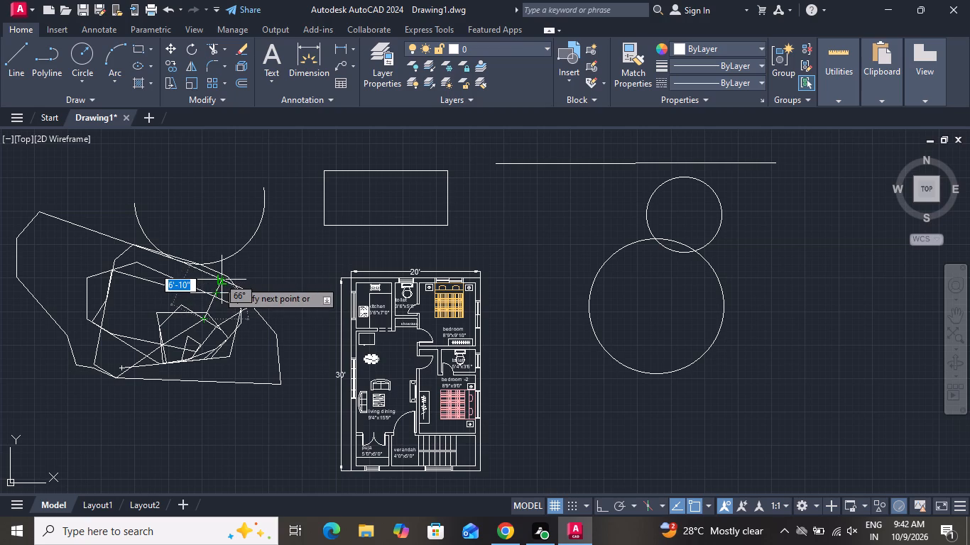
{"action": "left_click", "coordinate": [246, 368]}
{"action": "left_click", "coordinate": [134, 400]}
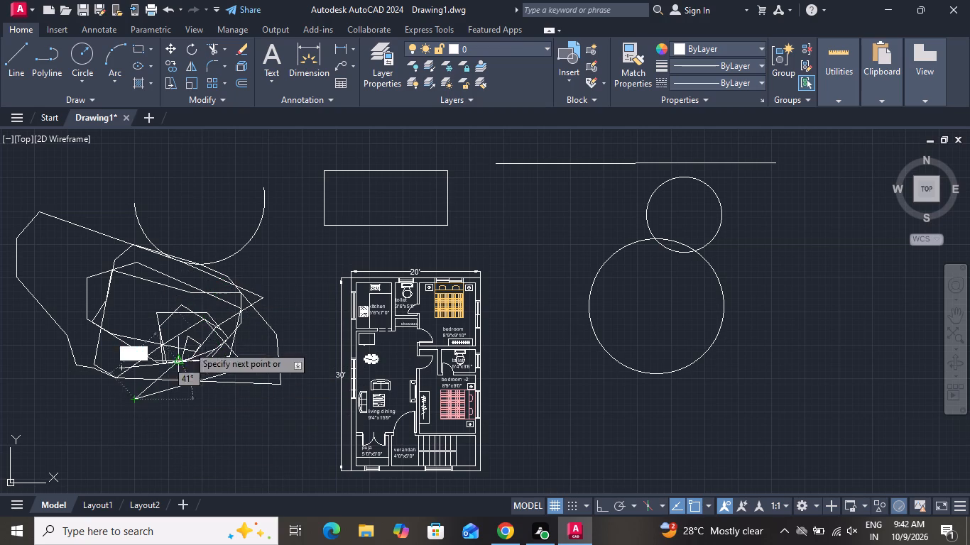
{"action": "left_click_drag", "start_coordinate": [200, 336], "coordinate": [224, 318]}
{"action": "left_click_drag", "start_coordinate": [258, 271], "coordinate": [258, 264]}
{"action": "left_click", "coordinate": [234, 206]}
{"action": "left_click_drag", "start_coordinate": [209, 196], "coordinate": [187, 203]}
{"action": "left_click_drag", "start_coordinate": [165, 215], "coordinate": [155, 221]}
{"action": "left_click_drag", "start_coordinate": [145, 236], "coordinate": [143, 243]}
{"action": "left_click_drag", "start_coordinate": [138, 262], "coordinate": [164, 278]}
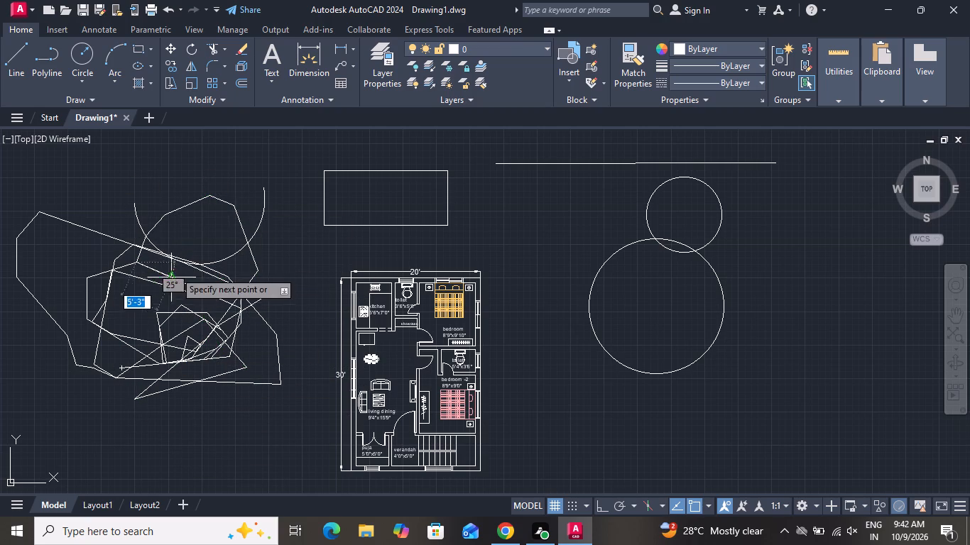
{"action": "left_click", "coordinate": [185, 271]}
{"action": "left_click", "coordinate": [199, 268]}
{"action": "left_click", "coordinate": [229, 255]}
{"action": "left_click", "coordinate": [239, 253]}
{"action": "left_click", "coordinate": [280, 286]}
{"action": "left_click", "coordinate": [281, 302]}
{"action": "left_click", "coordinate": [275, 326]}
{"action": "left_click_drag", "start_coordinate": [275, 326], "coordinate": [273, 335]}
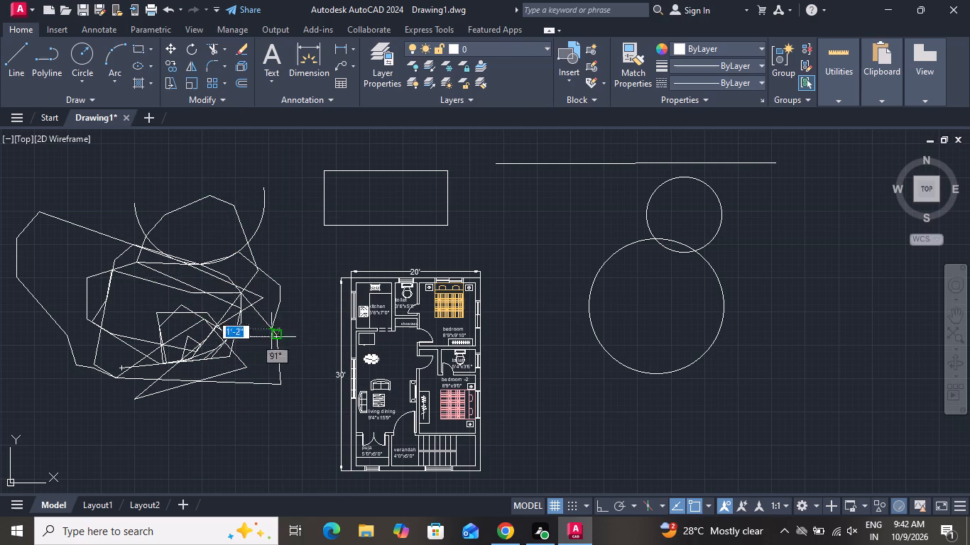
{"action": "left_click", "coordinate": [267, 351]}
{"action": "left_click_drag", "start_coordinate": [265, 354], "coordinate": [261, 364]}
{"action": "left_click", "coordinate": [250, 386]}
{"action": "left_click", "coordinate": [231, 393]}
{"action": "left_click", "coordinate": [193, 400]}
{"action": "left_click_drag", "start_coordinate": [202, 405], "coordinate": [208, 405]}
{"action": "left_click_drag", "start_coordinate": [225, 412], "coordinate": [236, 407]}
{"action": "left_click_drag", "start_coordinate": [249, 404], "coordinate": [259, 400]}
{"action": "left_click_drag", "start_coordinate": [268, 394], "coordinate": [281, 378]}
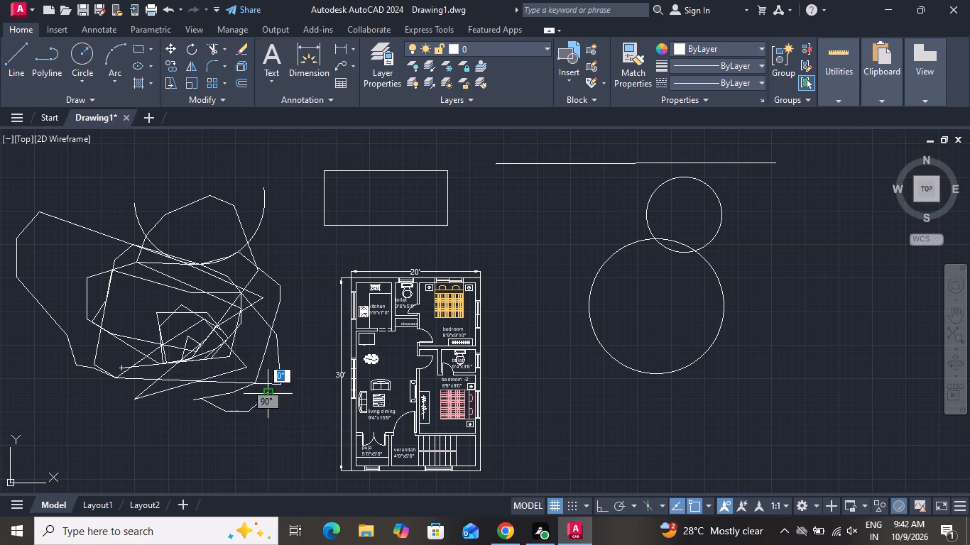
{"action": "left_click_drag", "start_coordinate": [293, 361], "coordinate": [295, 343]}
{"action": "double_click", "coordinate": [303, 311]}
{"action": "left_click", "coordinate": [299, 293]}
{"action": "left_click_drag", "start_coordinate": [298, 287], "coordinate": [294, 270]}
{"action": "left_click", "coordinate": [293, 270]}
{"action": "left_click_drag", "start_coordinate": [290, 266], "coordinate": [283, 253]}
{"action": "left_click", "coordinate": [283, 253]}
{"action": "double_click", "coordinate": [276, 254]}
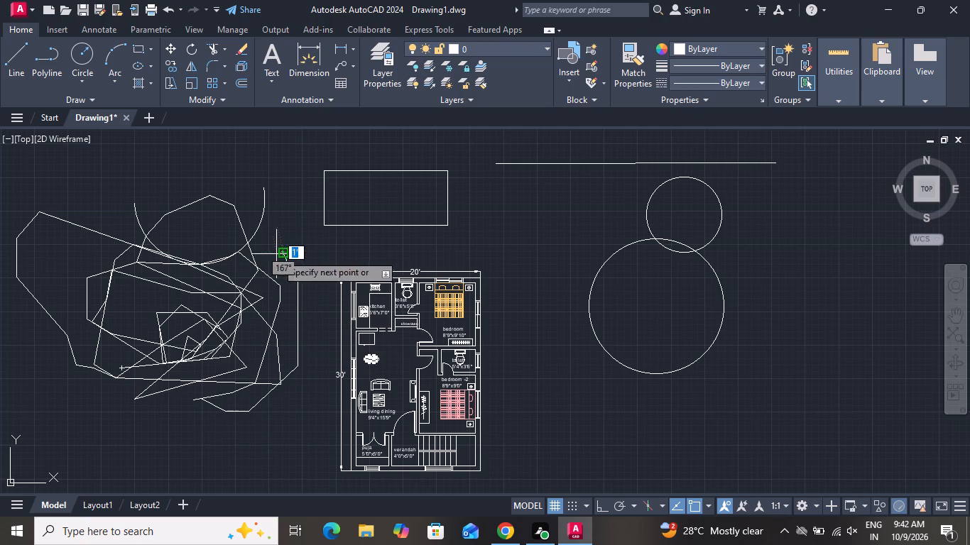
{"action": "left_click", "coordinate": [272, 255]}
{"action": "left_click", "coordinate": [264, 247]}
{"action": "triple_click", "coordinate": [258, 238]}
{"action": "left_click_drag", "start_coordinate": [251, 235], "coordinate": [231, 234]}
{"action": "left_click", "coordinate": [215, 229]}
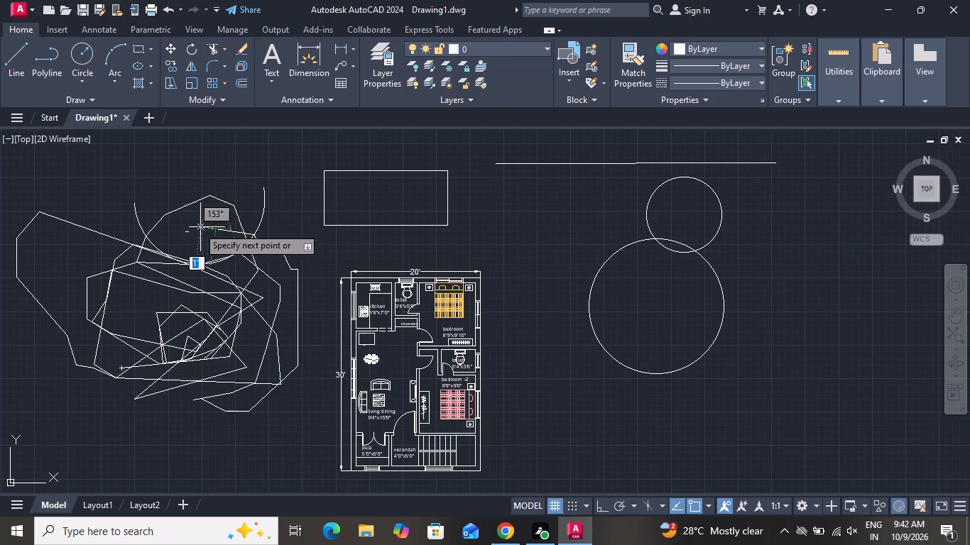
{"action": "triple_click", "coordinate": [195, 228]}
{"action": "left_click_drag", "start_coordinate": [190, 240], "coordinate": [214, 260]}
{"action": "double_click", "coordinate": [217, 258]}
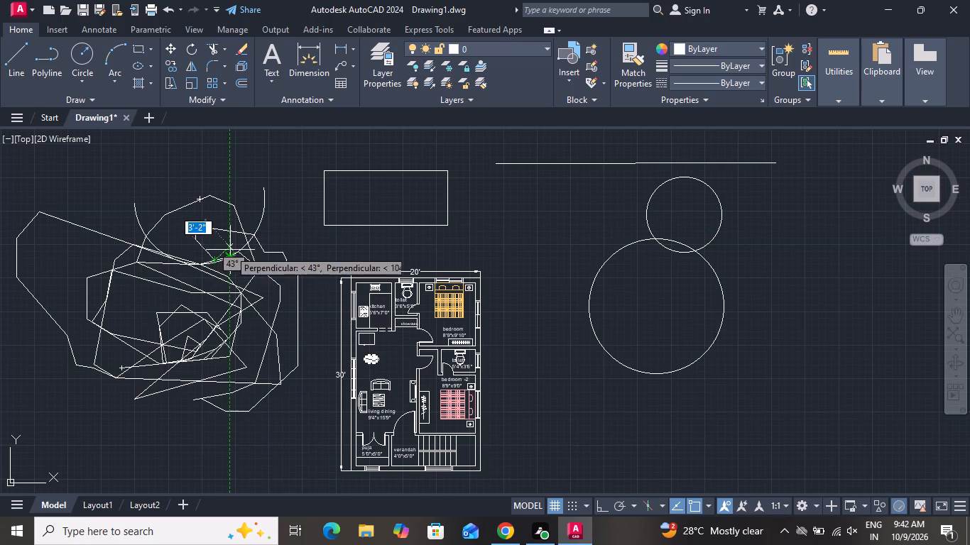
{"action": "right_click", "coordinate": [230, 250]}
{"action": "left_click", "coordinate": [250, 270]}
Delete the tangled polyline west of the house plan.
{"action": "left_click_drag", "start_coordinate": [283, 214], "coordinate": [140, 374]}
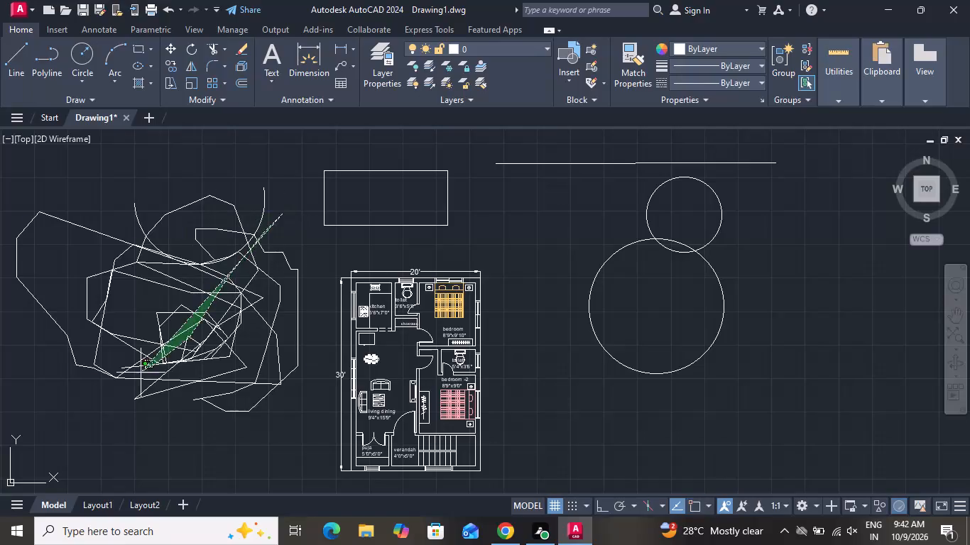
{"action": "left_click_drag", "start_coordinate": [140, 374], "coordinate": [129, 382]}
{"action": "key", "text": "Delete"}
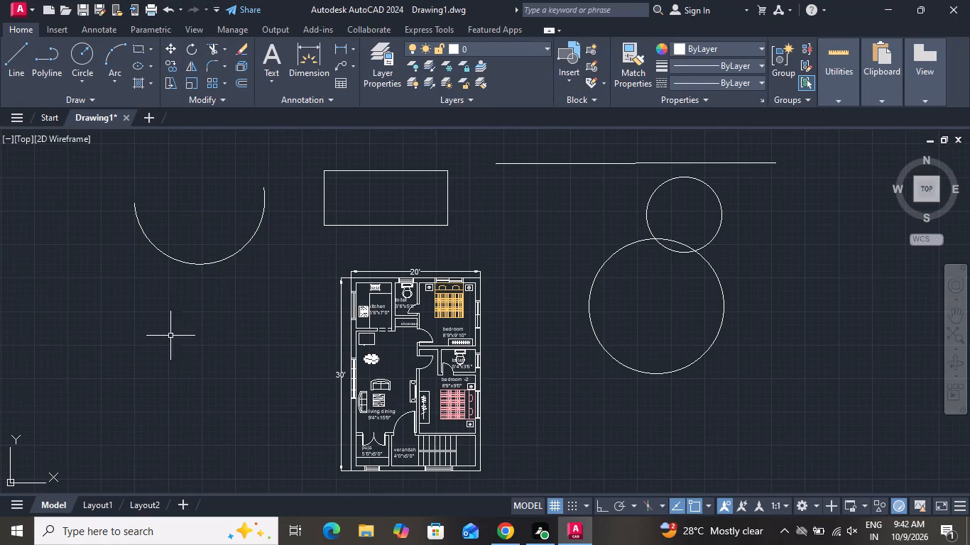
Delete the sample arc, rectangle, long line and two overlapping circles around the house plan.
{"action": "left_click_drag", "start_coordinate": [294, 214], "coordinate": [171, 249]}
{"action": "left_click", "coordinate": [167, 251]}
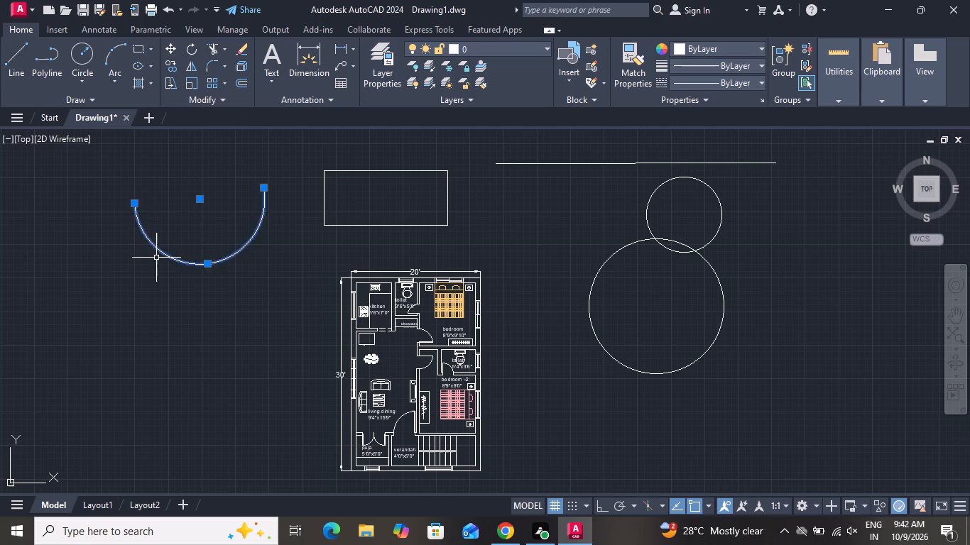
{"action": "key", "text": "Delete"}
{"action": "left_click_drag", "start_coordinate": [523, 175], "coordinate": [516, 186]}
{"action": "left_click", "coordinate": [312, 233]}
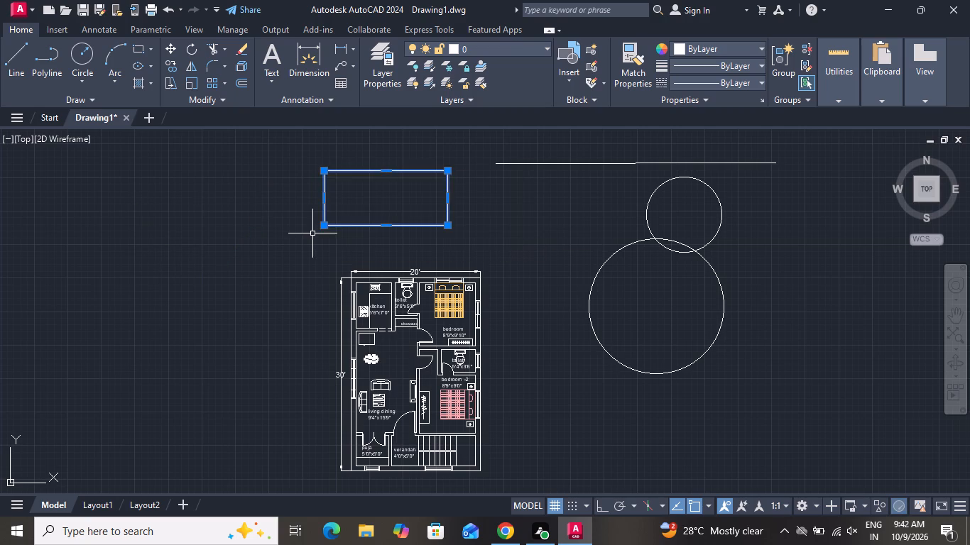
{"action": "key", "text": "Delete"}
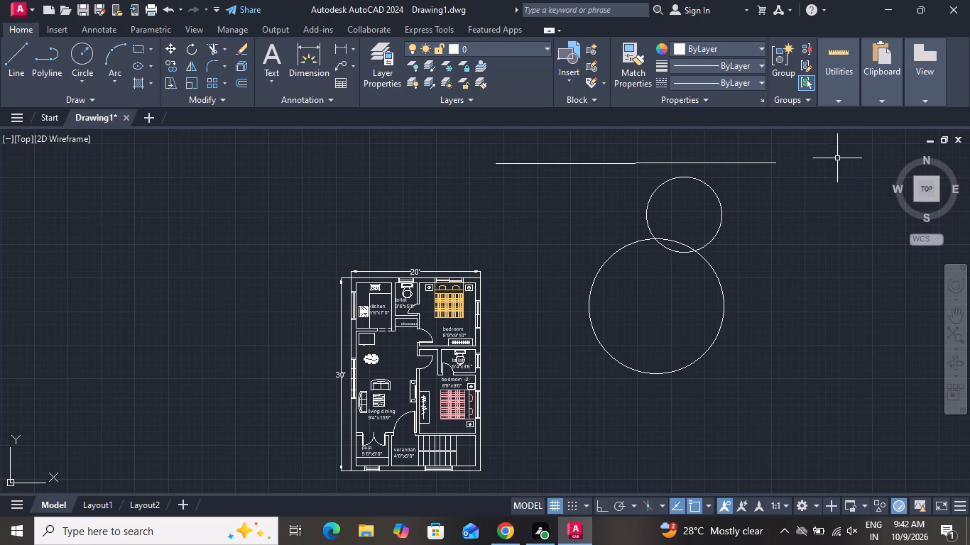
{"action": "left_click_drag", "start_coordinate": [837, 158], "coordinate": [829, 160]}
{"action": "left_click", "coordinate": [593, 370]}
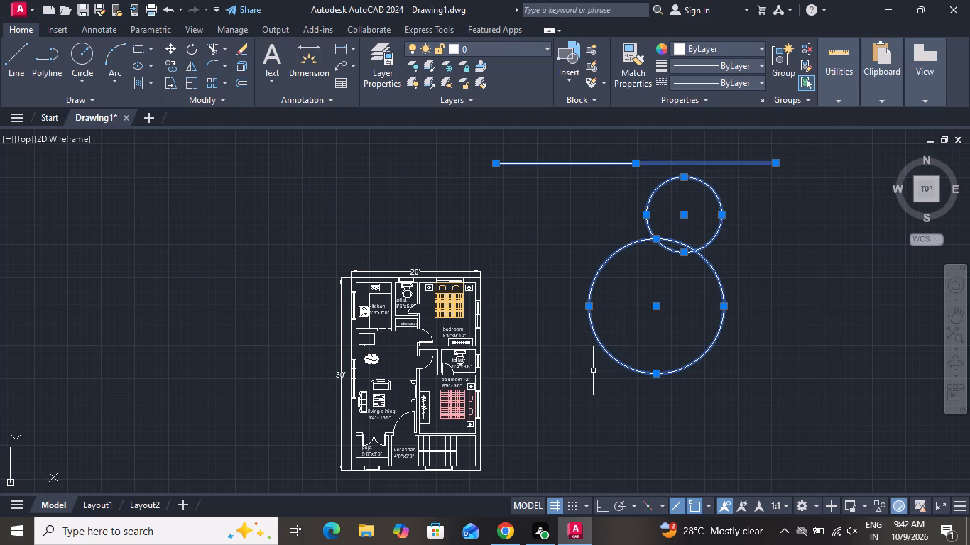
{"action": "key", "text": "Delete"}
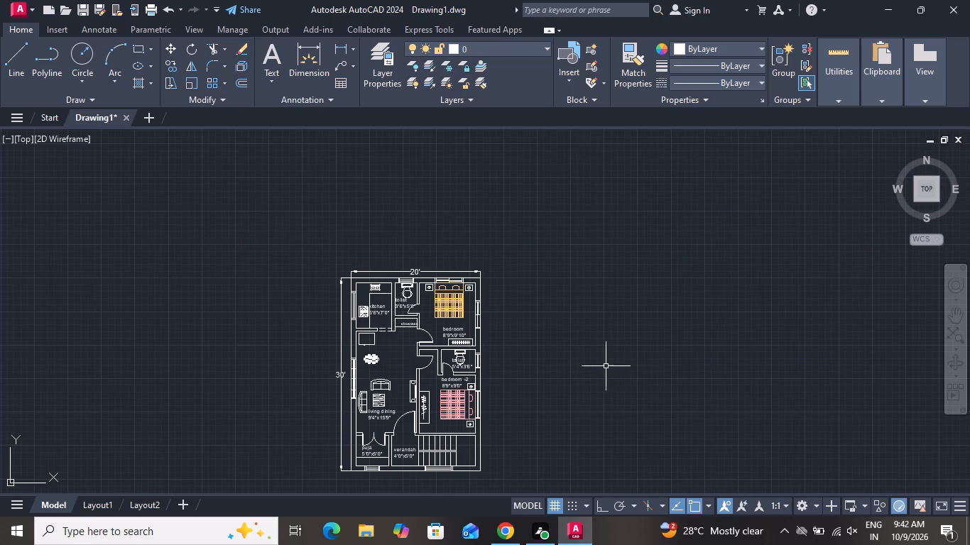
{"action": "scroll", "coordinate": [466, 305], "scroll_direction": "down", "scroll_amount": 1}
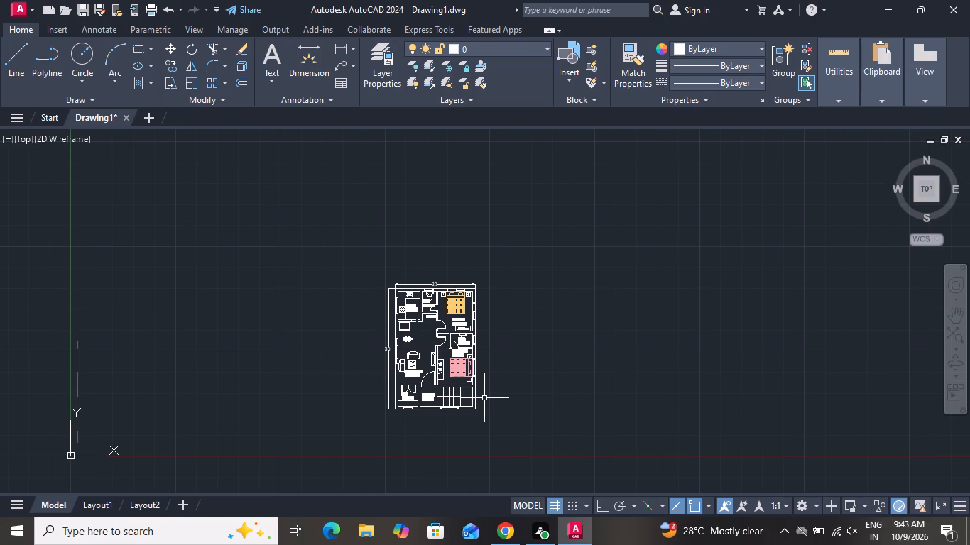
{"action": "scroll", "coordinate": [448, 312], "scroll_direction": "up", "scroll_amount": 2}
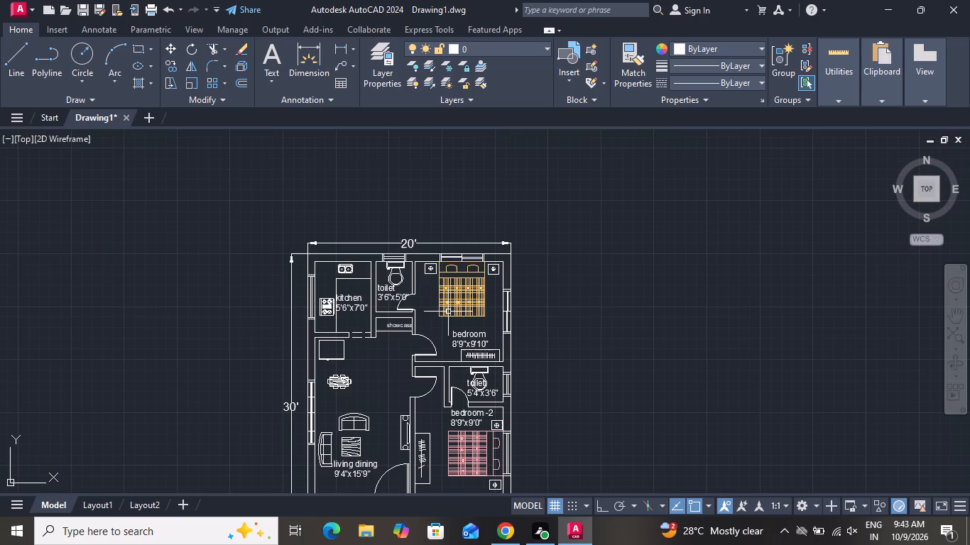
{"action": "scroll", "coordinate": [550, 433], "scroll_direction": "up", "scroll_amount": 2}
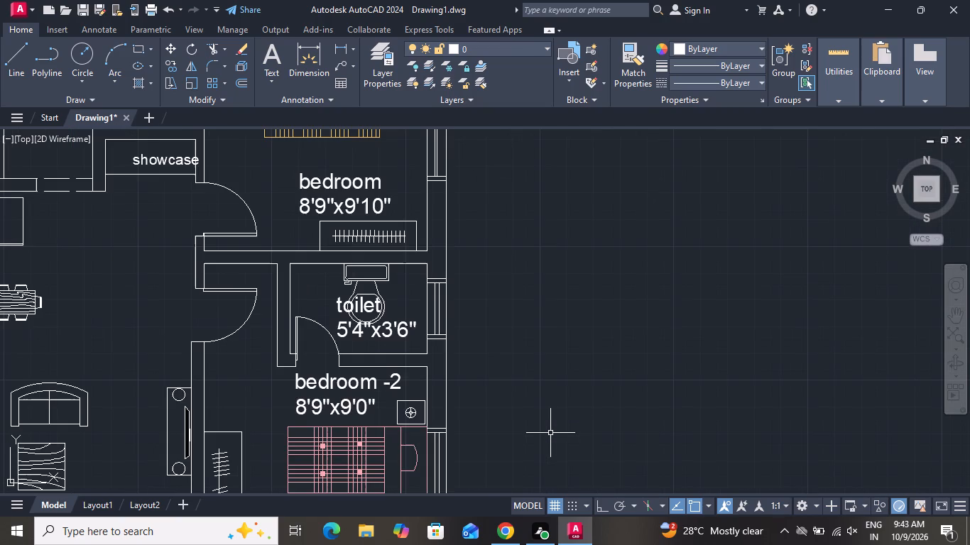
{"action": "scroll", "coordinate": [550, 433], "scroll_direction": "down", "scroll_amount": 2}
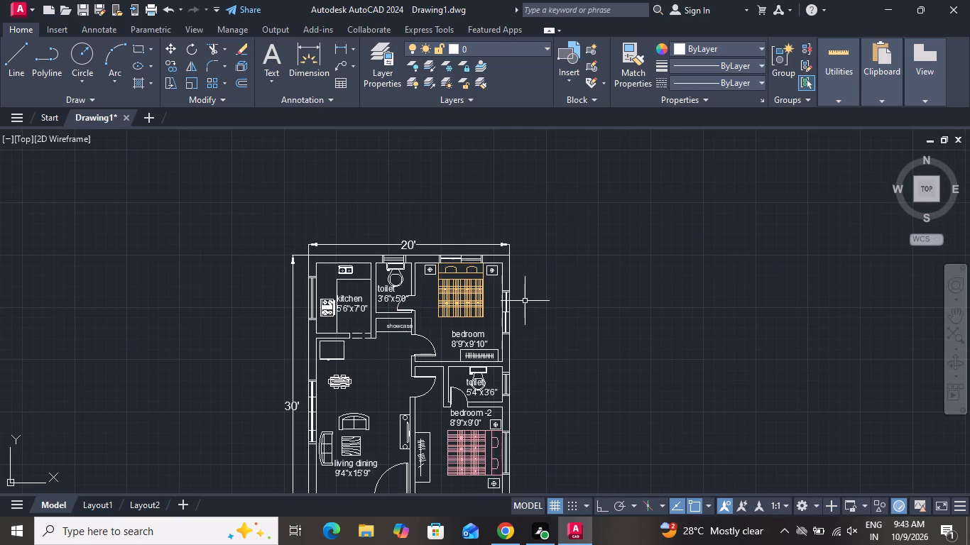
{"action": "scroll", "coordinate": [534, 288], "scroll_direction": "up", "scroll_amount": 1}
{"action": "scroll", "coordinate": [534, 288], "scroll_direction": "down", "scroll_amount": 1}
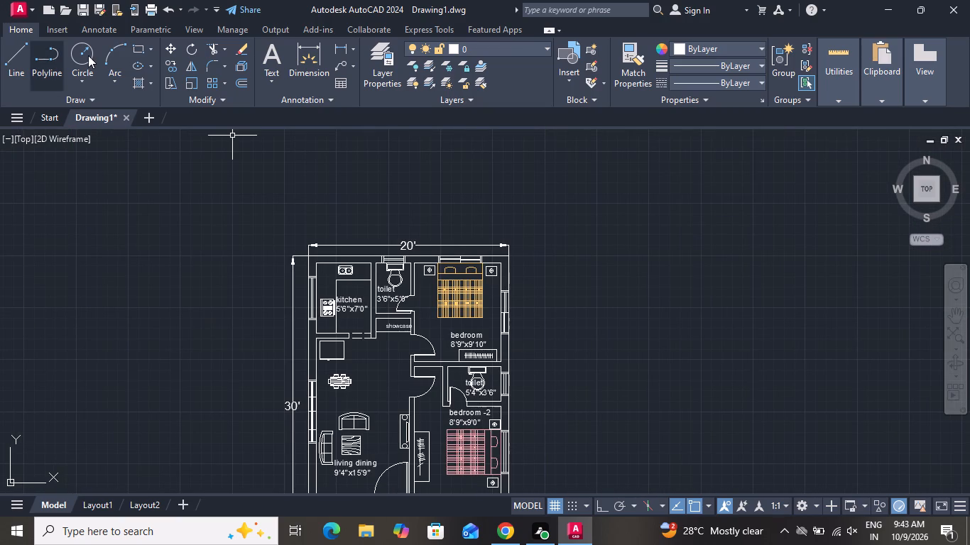
Draw a circle of about 7' radius in the empty area just north of the house plan, above the upper bedroom.
{"action": "left_click", "coordinate": [88, 55]}
{"action": "left_click", "coordinate": [443, 171]}
{"action": "left_click", "coordinate": [748, 275]}
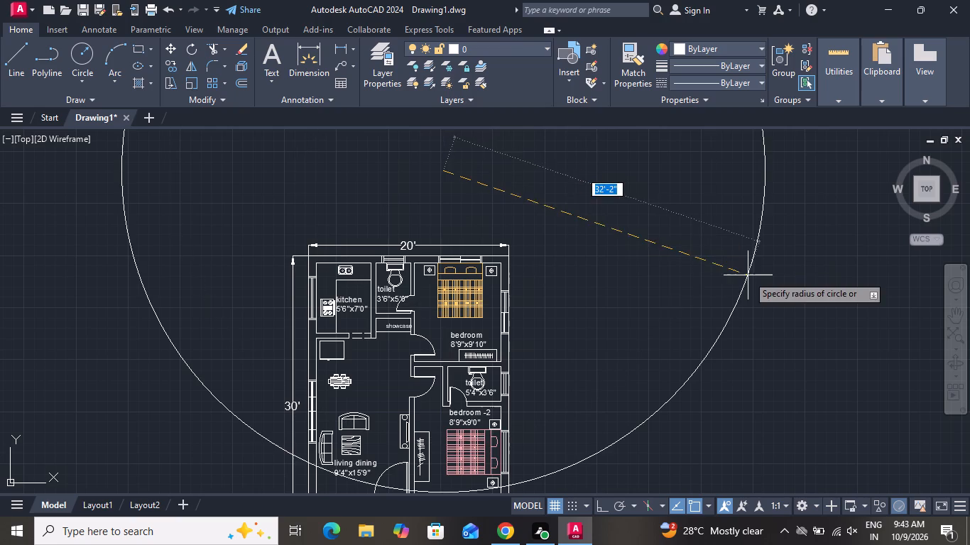
{"action": "left_click", "coordinate": [498, 214]}
{"action": "left_click_drag", "start_coordinate": [660, 244], "coordinate": [662, 288]}
{"action": "left_click", "coordinate": [654, 346]}
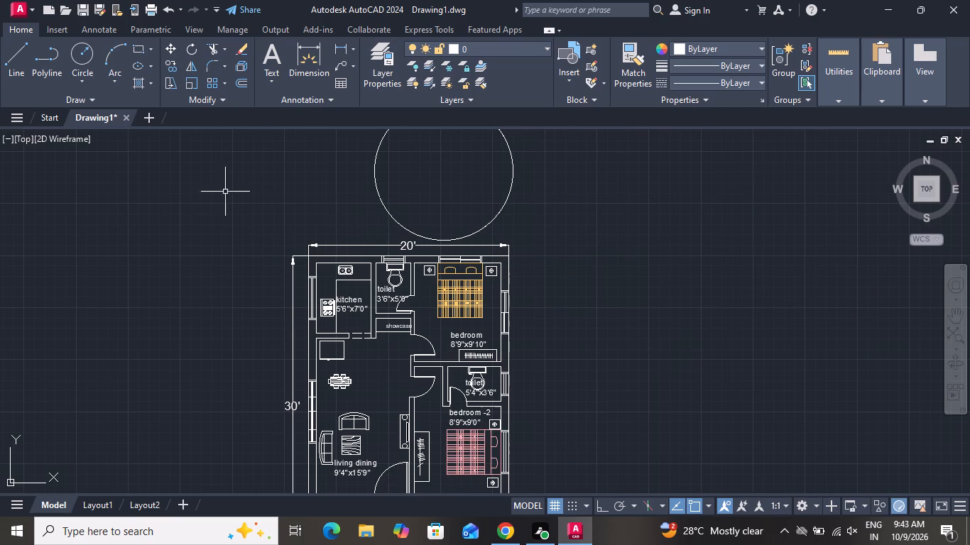
Draw a second, slightly smaller circle in the empty area northeast of the house plan, separate from the first circle.
{"action": "left_click_drag", "start_coordinate": [80, 48], "coordinate": [176, 111]}
{"action": "left_click_drag", "start_coordinate": [716, 292], "coordinate": [701, 319]}
{"action": "left_click", "coordinate": [677, 336]}
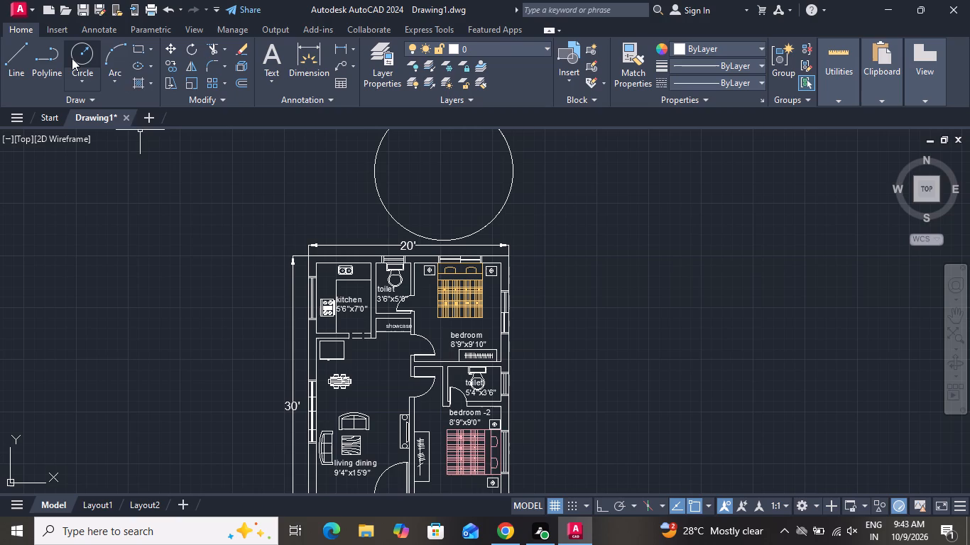
{"action": "left_click", "coordinate": [75, 57]}
{"action": "left_click_drag", "start_coordinate": [595, 227], "coordinate": [596, 241]}
{"action": "left_click", "coordinate": [621, 279]}
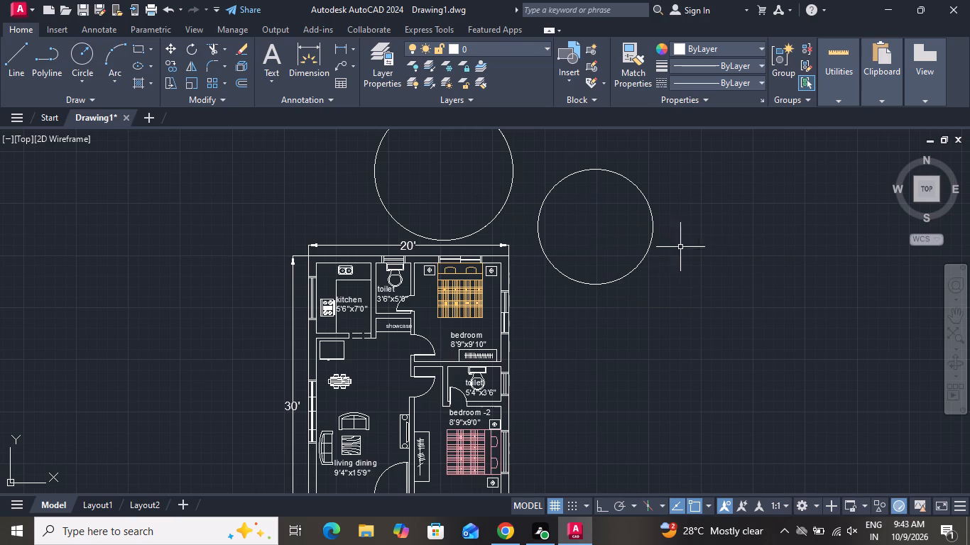
{"action": "left_click", "coordinate": [711, 231]}
{"action": "left_click", "coordinate": [687, 317]}
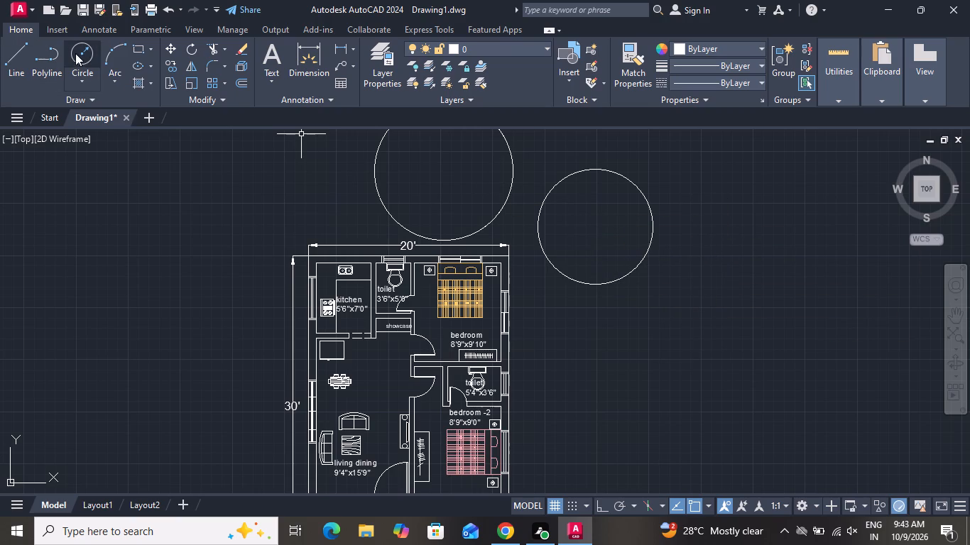
Draw a third, larger circle in the empty area east of the two existing circles northeast of the house plan.
{"action": "left_click", "coordinate": [76, 54]}
{"action": "left_click_drag", "start_coordinate": [794, 216], "coordinate": [785, 238]}
{"action": "left_click", "coordinate": [742, 290]}
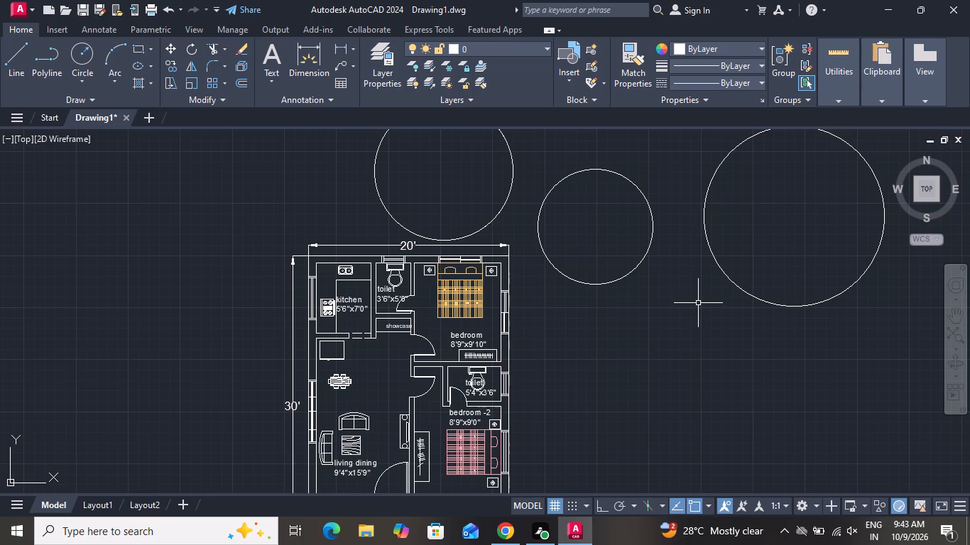
Add the multiline text "up" inside the verandah, below its 4'0"x5'0" size label.
{"action": "scroll", "coordinate": [743, 293], "scroll_direction": "up", "scroll_amount": 1}
{"action": "scroll", "coordinate": [653, 365], "scroll_direction": "down", "scroll_amount": 3}
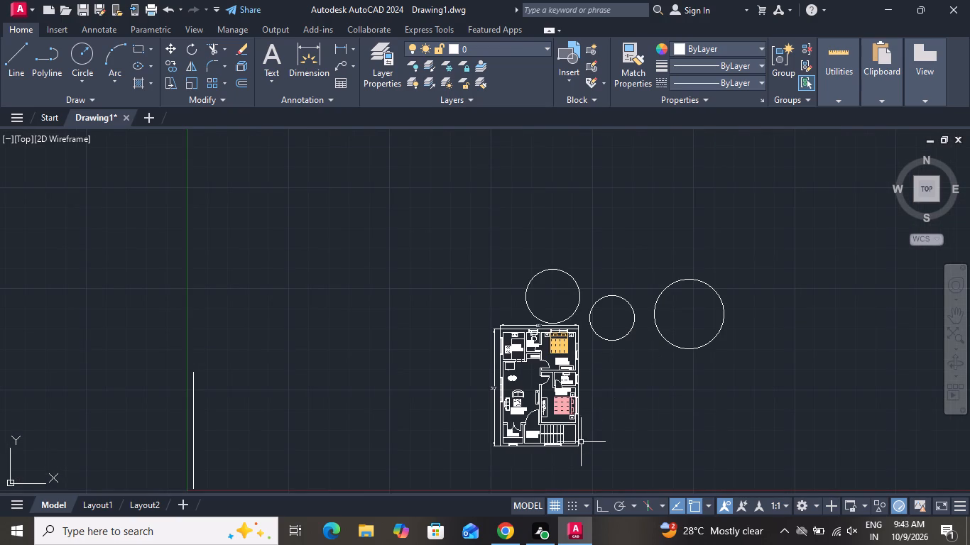
{"action": "scroll", "coordinate": [581, 443], "scroll_direction": "up", "scroll_amount": 2}
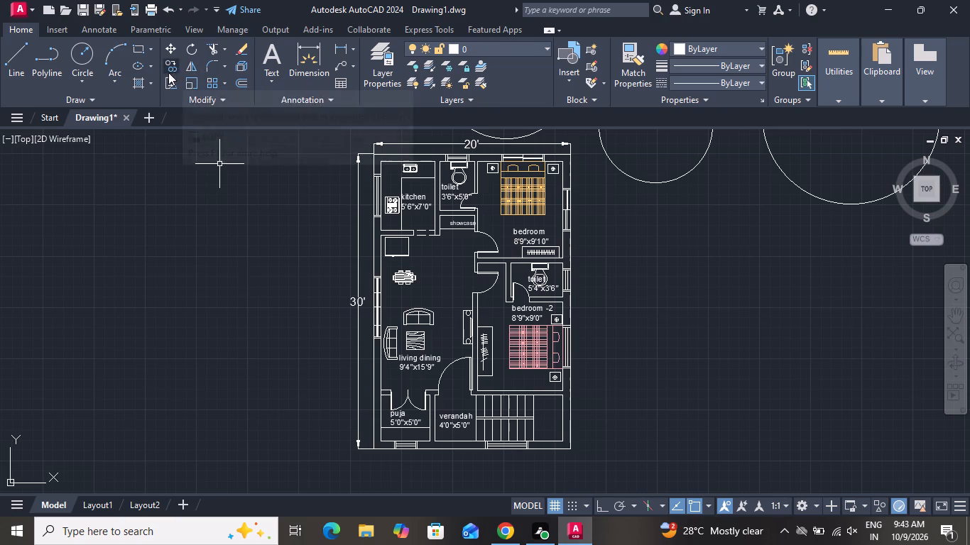
{"action": "left_click", "coordinate": [280, 58]}
{"action": "scroll", "coordinate": [550, 508], "scroll_direction": "up", "scroll_amount": 1}
{"action": "scroll", "coordinate": [503, 494], "scroll_direction": "down", "scroll_amount": 1}
{"action": "scroll", "coordinate": [475, 473], "scroll_direction": "up", "scroll_amount": 1}
{"action": "scroll", "coordinate": [461, 413], "scroll_direction": "down", "scroll_amount": 1}
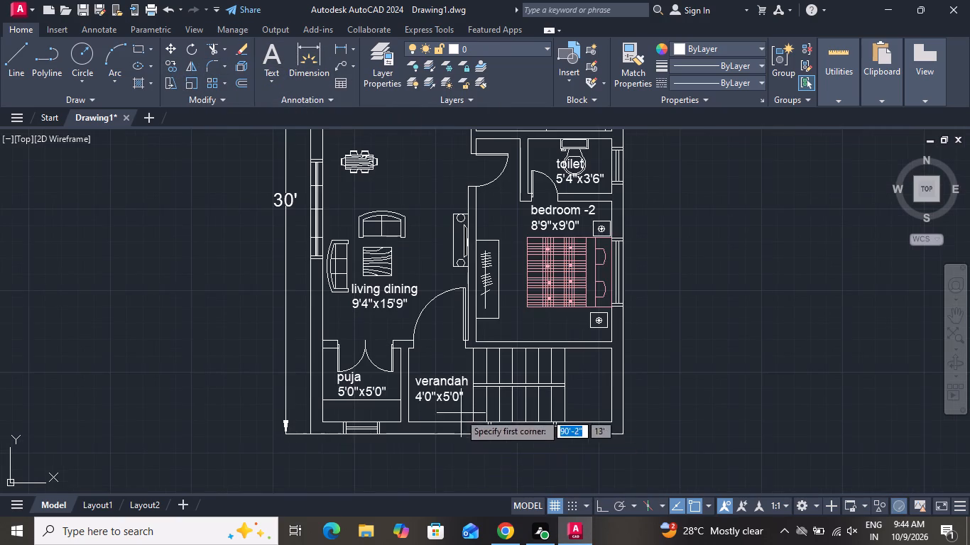
{"action": "scroll", "coordinate": [454, 415], "scroll_direction": "up", "scroll_amount": 4}
{"action": "left_click", "coordinate": [424, 382]}
{"action": "left_click", "coordinate": [496, 391]}
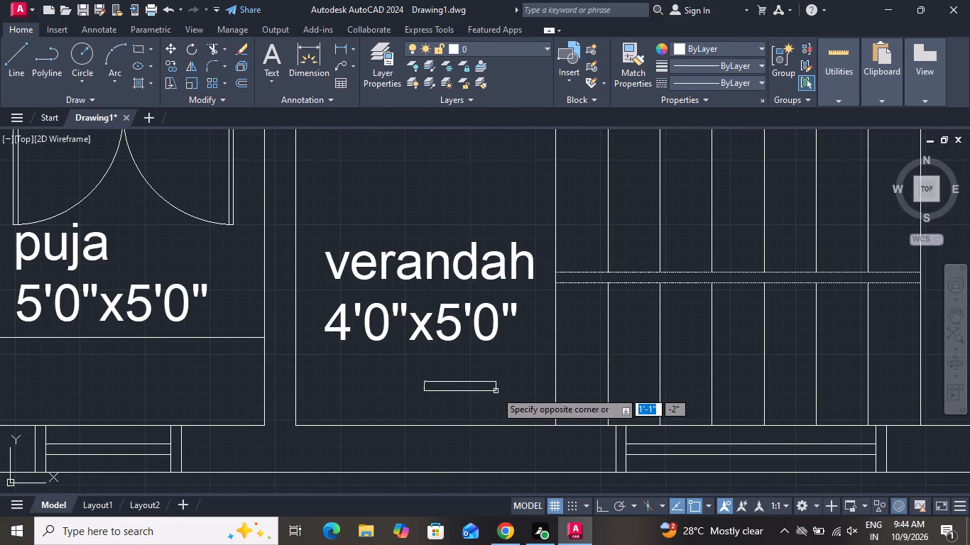
{"action": "type", "text": "up"}
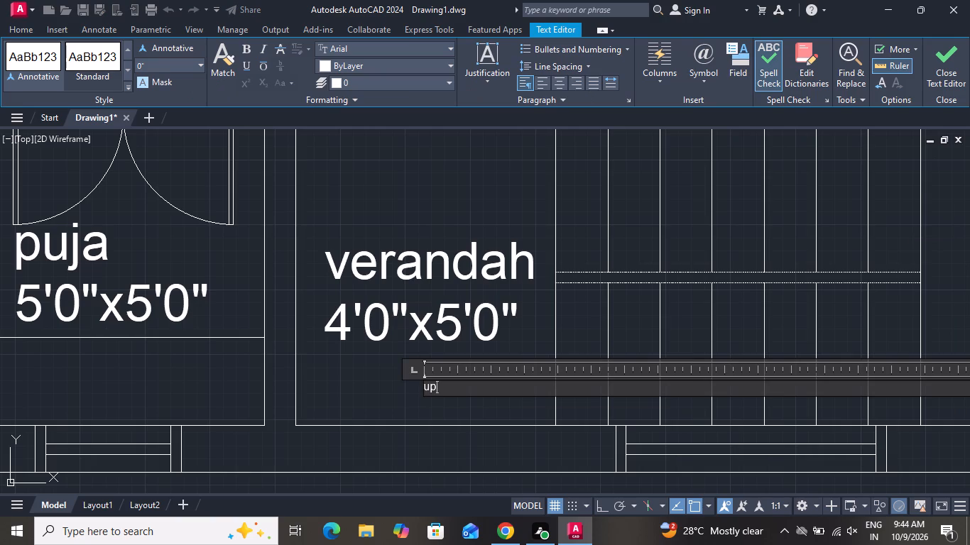
{"action": "left_click", "coordinate": [491, 412]}
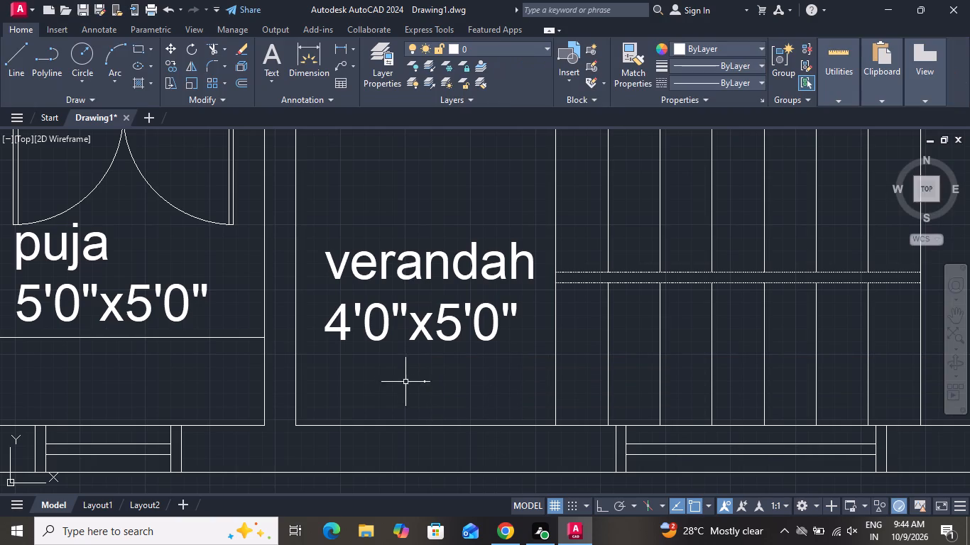
Set the text height of the "up" label in the verandah to 5".
{"action": "left_click", "coordinate": [423, 380]}
{"action": "right_click", "coordinate": [437, 415]}
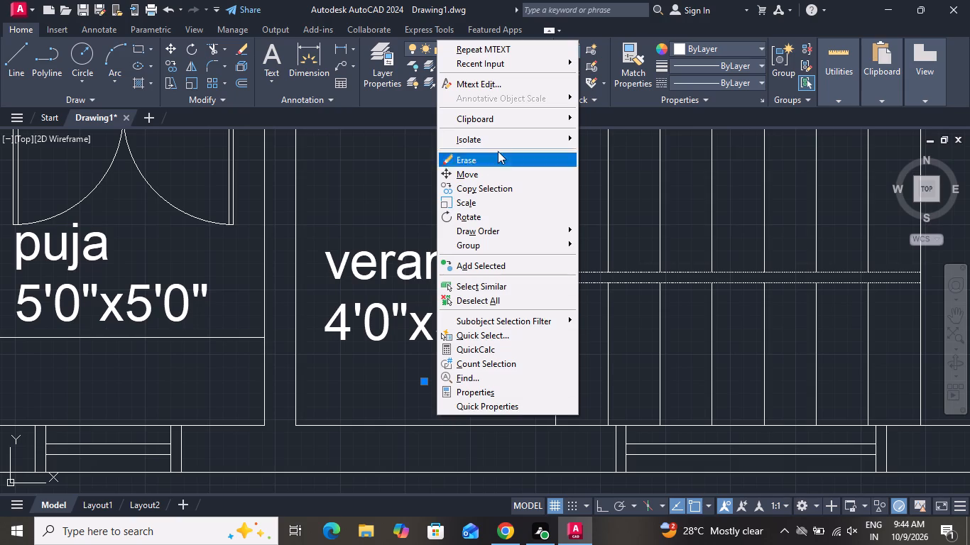
{"action": "left_click", "coordinate": [491, 389]}
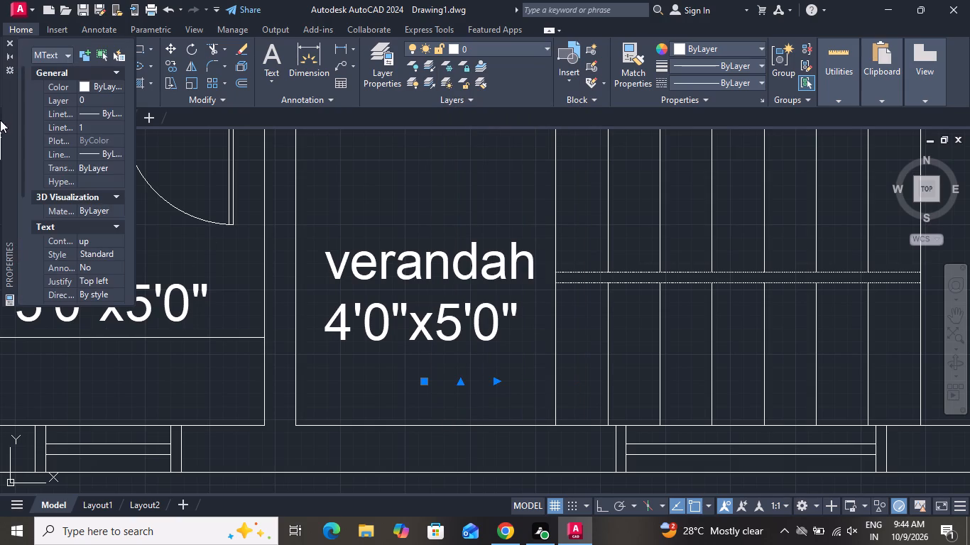
{"action": "scroll", "coordinate": [10, 240], "scroll_direction": "up", "scroll_amount": 1}
{"action": "scroll", "coordinate": [55, 236], "scroll_direction": "down", "scroll_amount": 2}
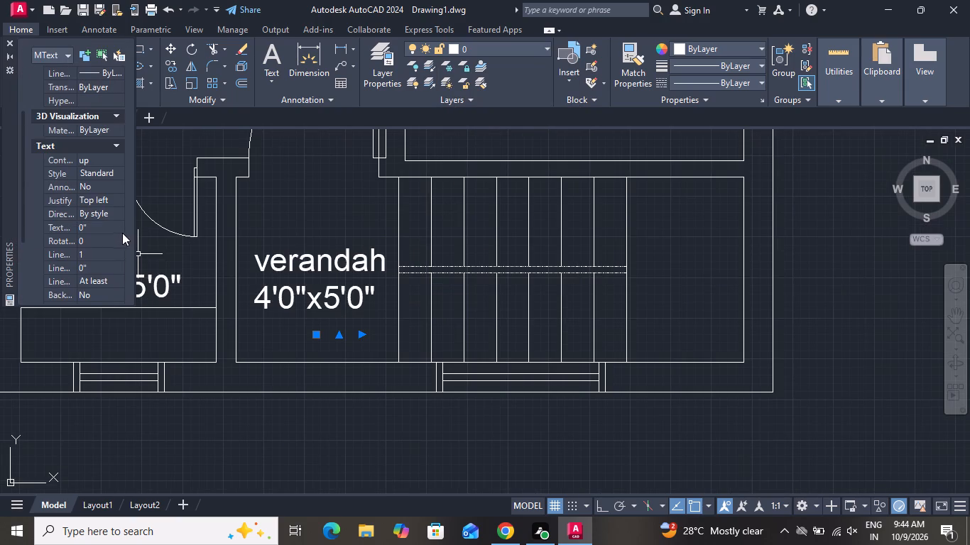
{"action": "left_click", "coordinate": [107, 226]}
{"action": "key", "text": "BackSpace"}
{"action": "key", "text": "5"}
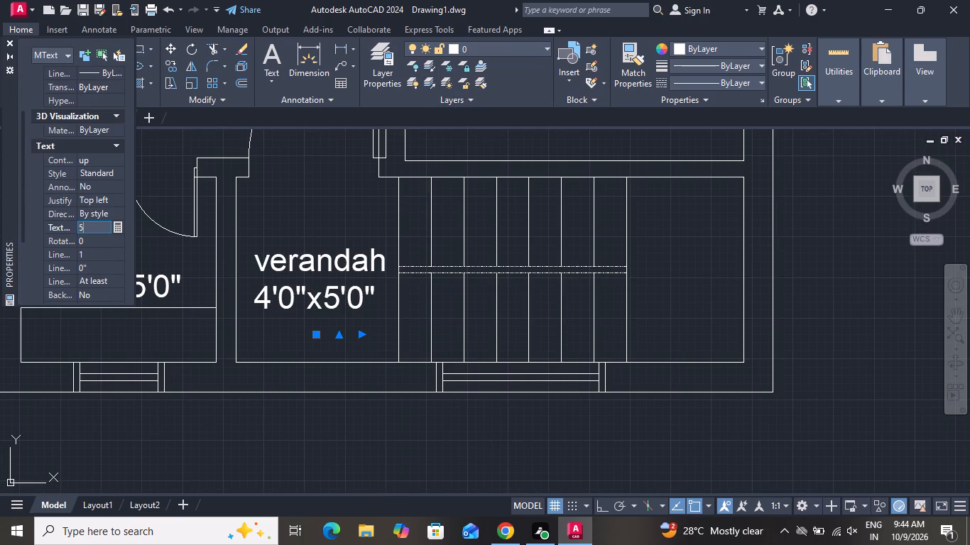
{"action": "key", "text": "shift+quotedbl"}
{"action": "key", "text": "Return"}
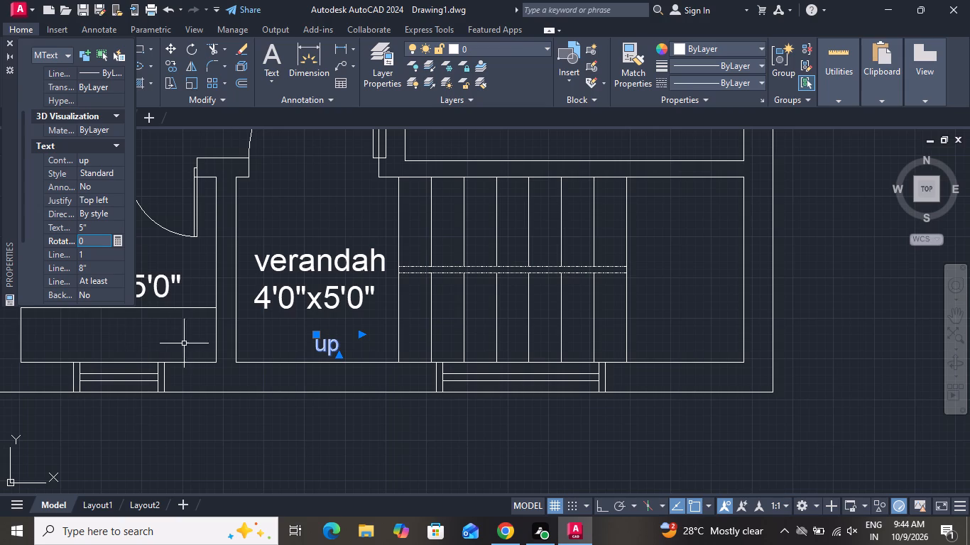
{"action": "left_click", "coordinate": [4, 44]}
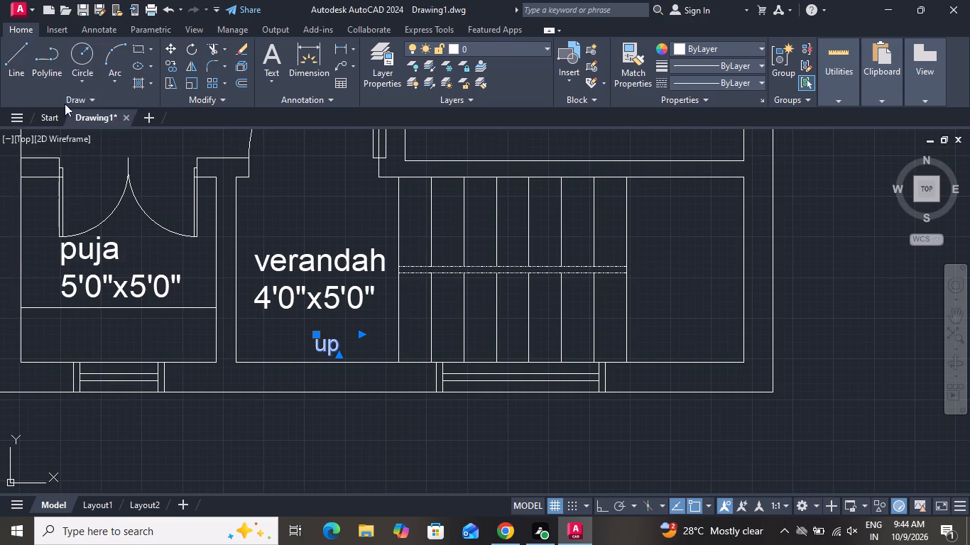
Draw a stair direction arrow with lines, running east from the verandah across the lower steps and ending in a triangular head.
{"action": "left_click", "coordinate": [18, 53]}
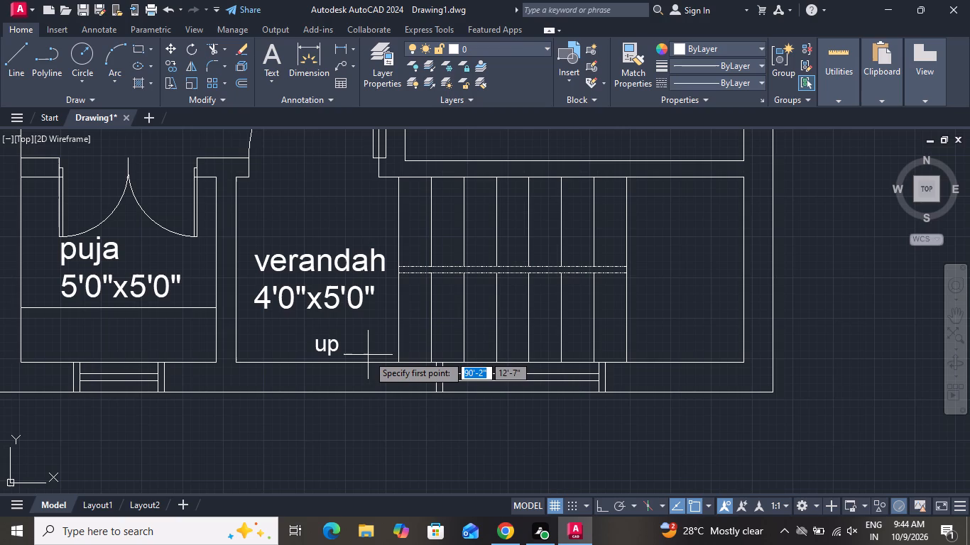
{"action": "scroll", "coordinate": [416, 437], "scroll_direction": "down", "scroll_amount": 1}
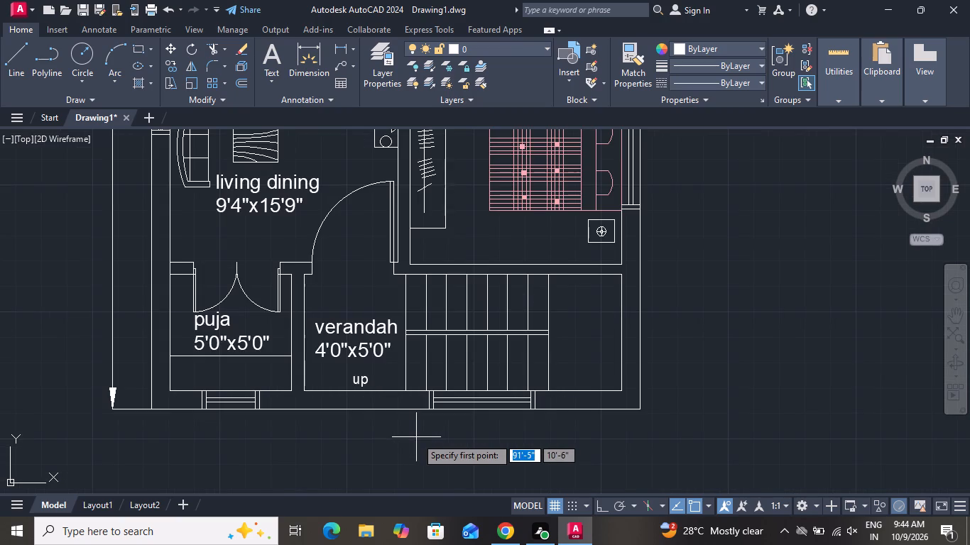
{"action": "scroll", "coordinate": [425, 439], "scroll_direction": "up", "scroll_amount": 1}
{"action": "scroll", "coordinate": [425, 439], "scroll_direction": "down", "scroll_amount": 1}
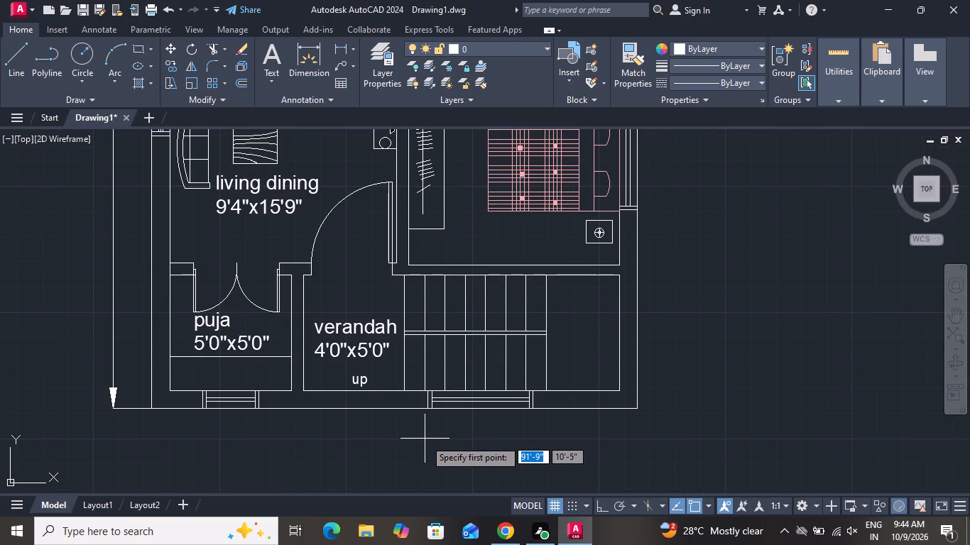
{"action": "scroll", "coordinate": [425, 439], "scroll_direction": "up", "scroll_amount": 1}
{"action": "scroll", "coordinate": [376, 319], "scroll_direction": "up", "scroll_amount": 1}
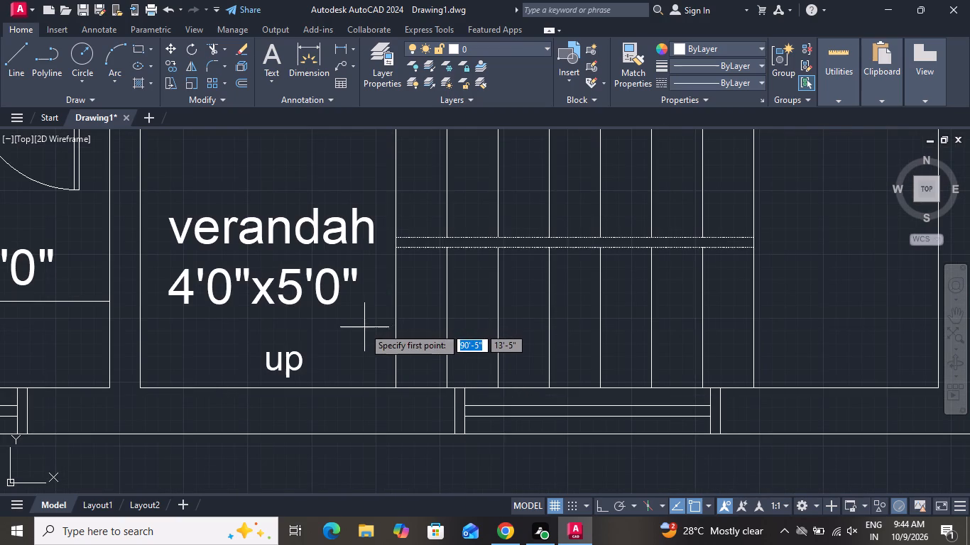
{"action": "left_click_drag", "start_coordinate": [361, 329], "coordinate": [372, 328]}
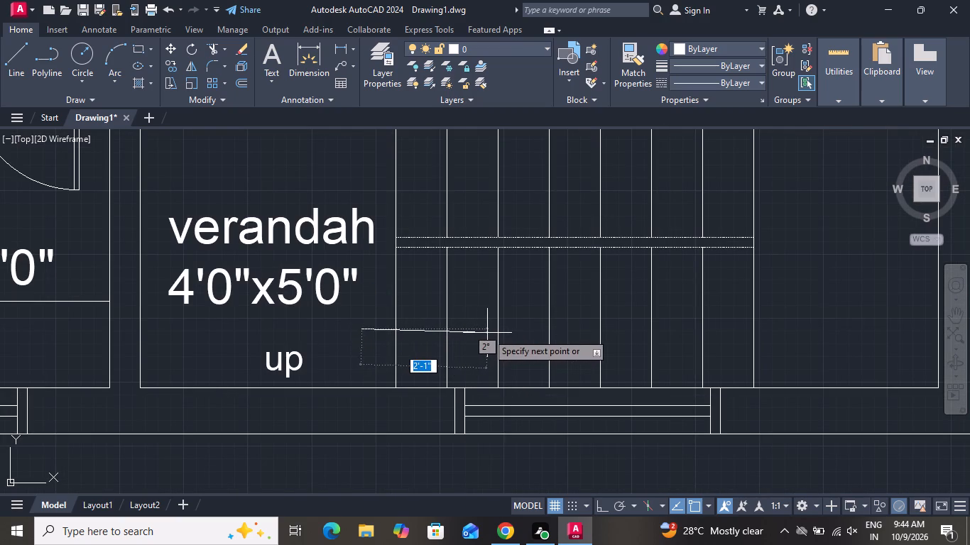
{"action": "left_click", "coordinate": [516, 331]}
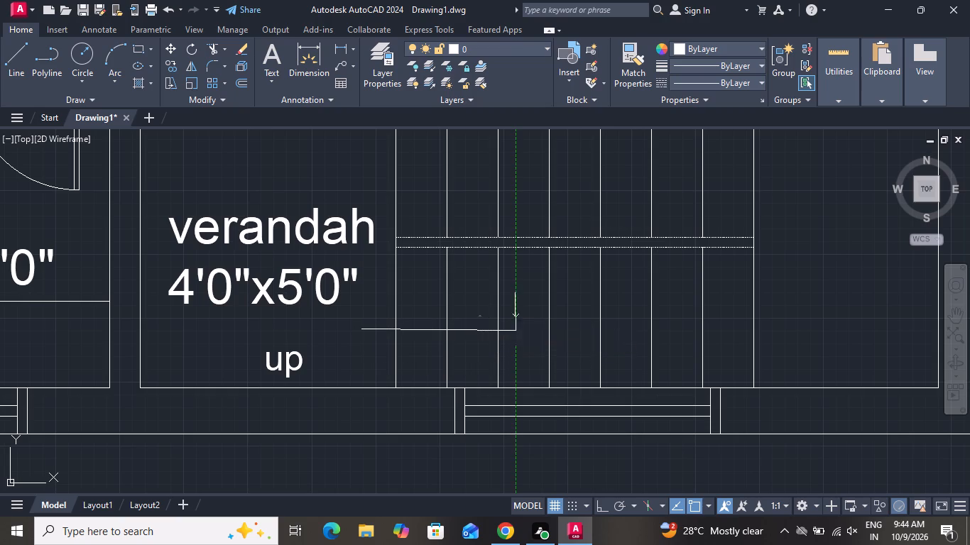
{"action": "left_click", "coordinate": [515, 317]}
{"action": "left_click", "coordinate": [508, 349]}
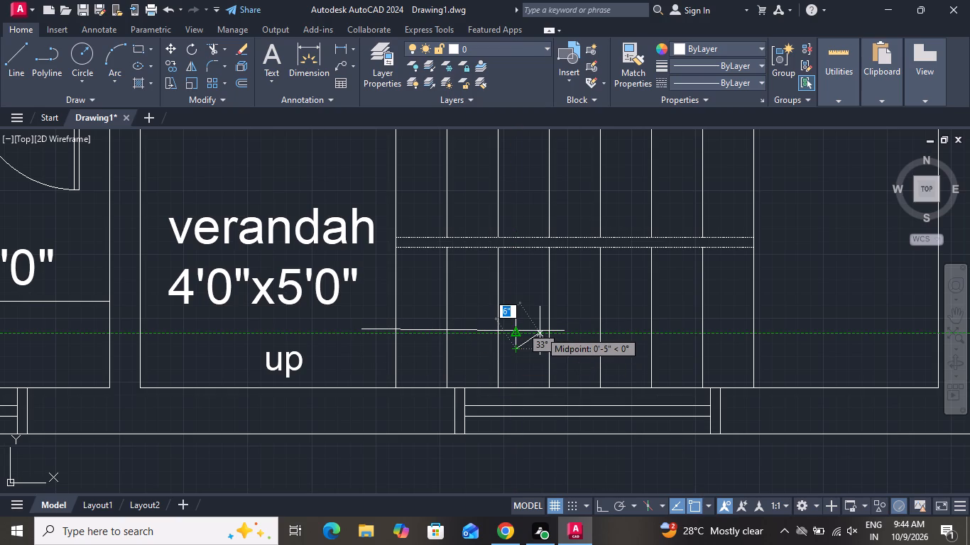
{"action": "left_click", "coordinate": [541, 331]}
{"action": "left_click", "coordinate": [516, 317]}
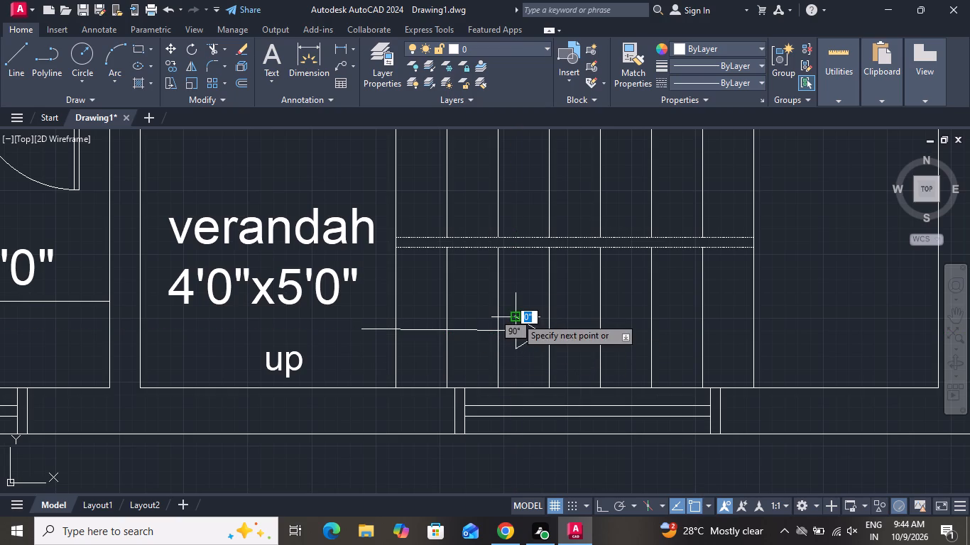
{"action": "right_click", "coordinate": [516, 317]}
{"action": "left_click", "coordinate": [524, 336]}
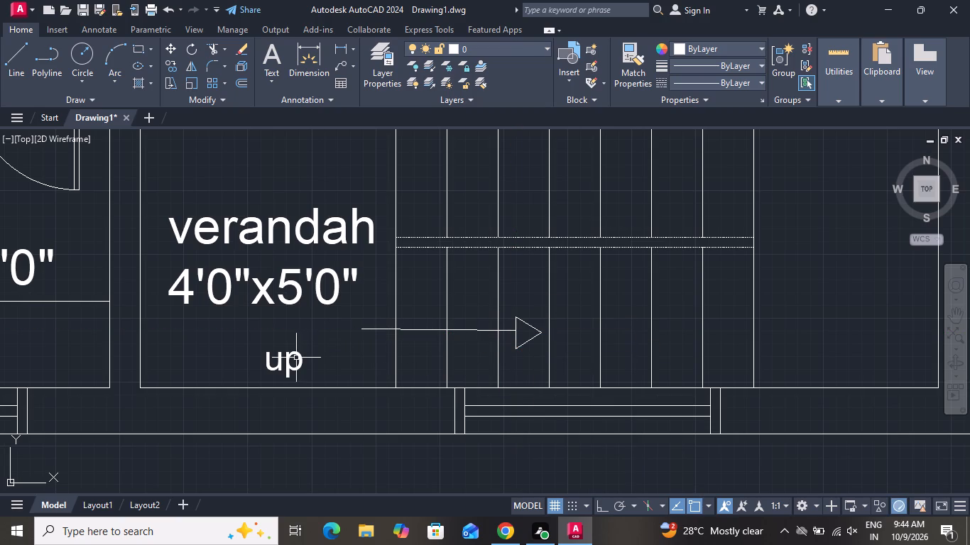
Move the "up" label to the tail of the stair arrow, in line with its shaft.
{"action": "left_click", "coordinate": [294, 358]}
{"action": "left_click", "coordinate": [259, 351]}
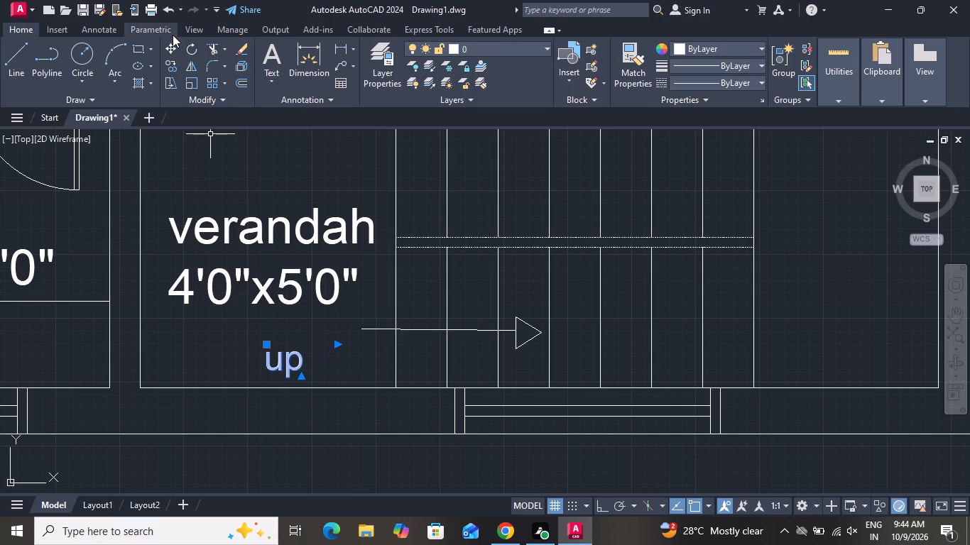
{"action": "left_click", "coordinate": [171, 42]}
{"action": "left_click", "coordinate": [283, 362]}
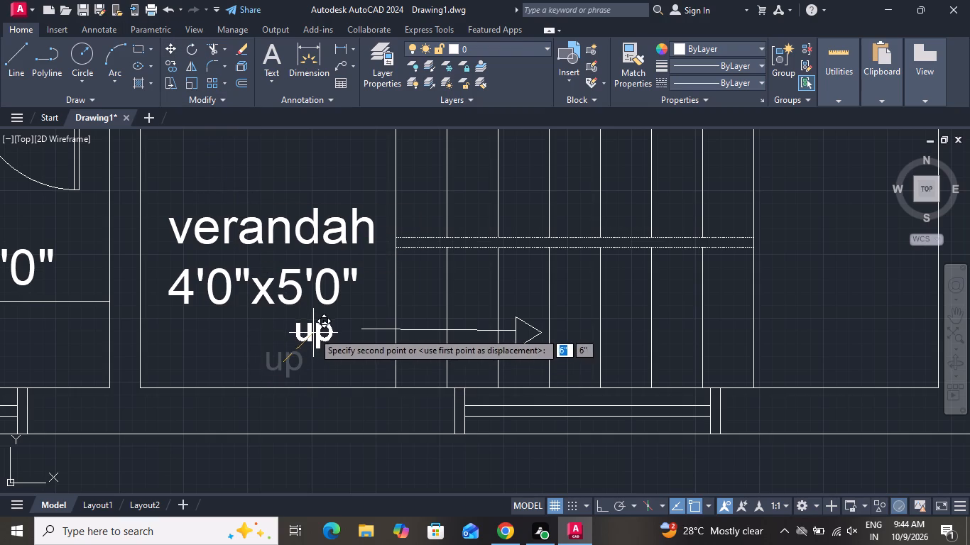
{"action": "left_click", "coordinate": [331, 331]}
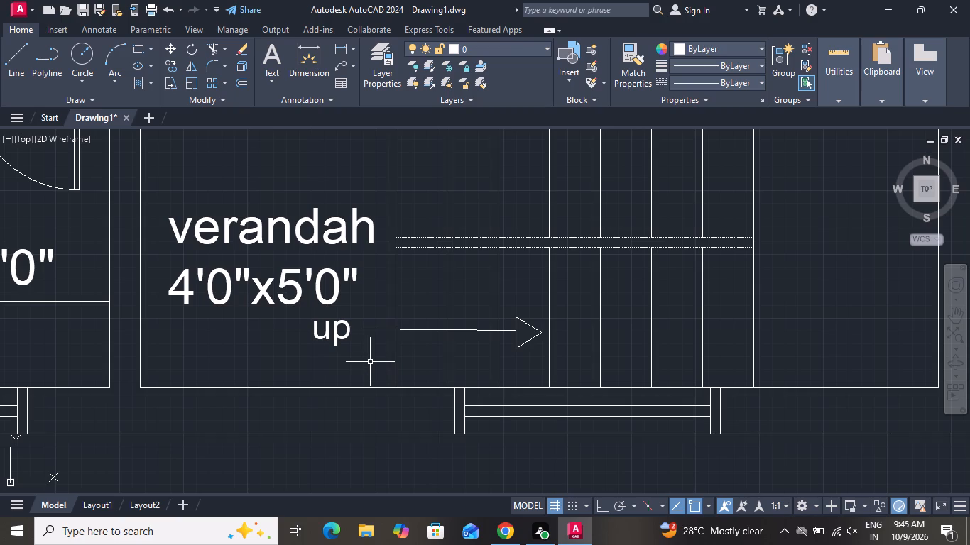
Add the multiline text title "ground floor plan" in the empty area just south of the house plan, below the verandah and stairs.
{"action": "left_click", "coordinate": [266, 53]}
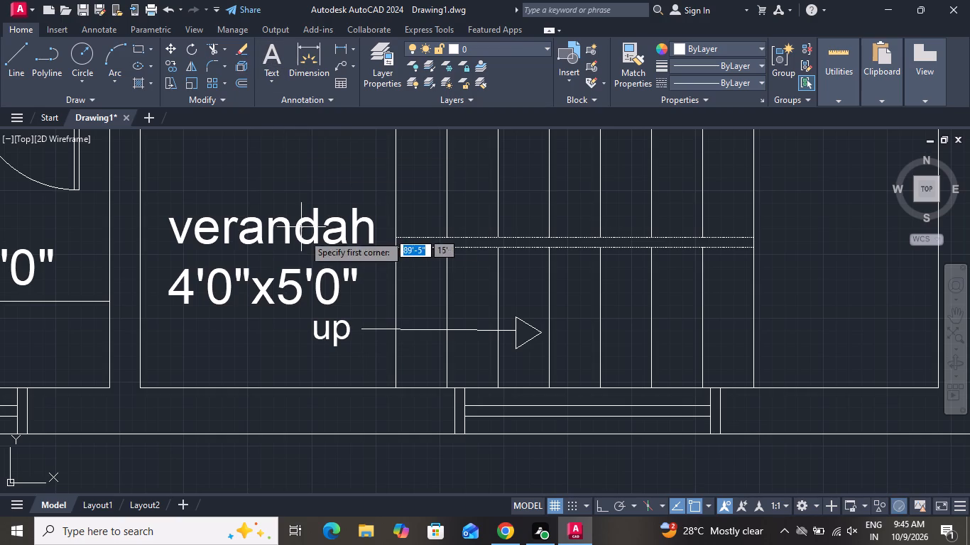
{"action": "scroll", "coordinate": [304, 238], "scroll_direction": "up", "scroll_amount": 1}
{"action": "scroll", "coordinate": [304, 238], "scroll_direction": "down", "scroll_amount": 1}
{"action": "scroll", "coordinate": [323, 292], "scroll_direction": "down", "scroll_amount": 5}
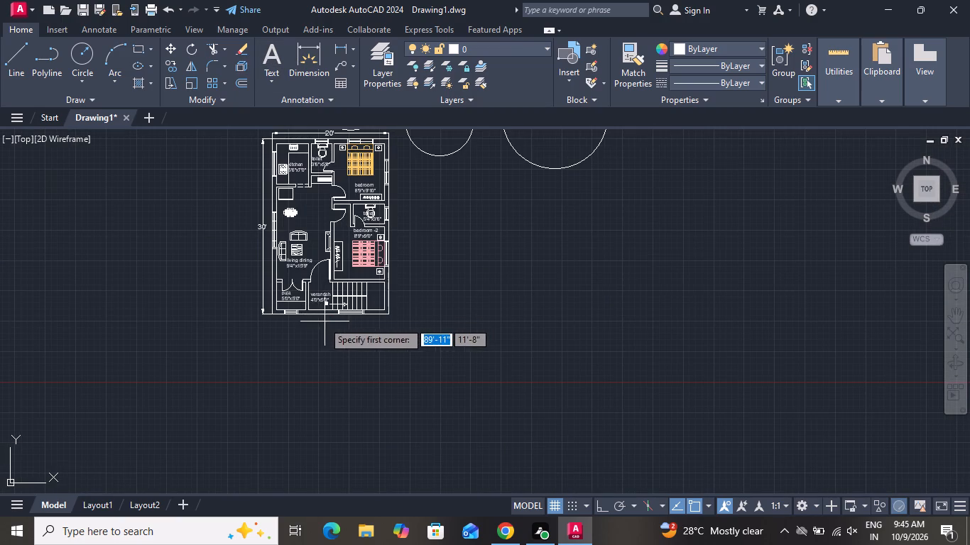
{"action": "scroll", "coordinate": [305, 321], "scroll_direction": "up", "scroll_amount": 3}
{"action": "left_click", "coordinate": [305, 321]}
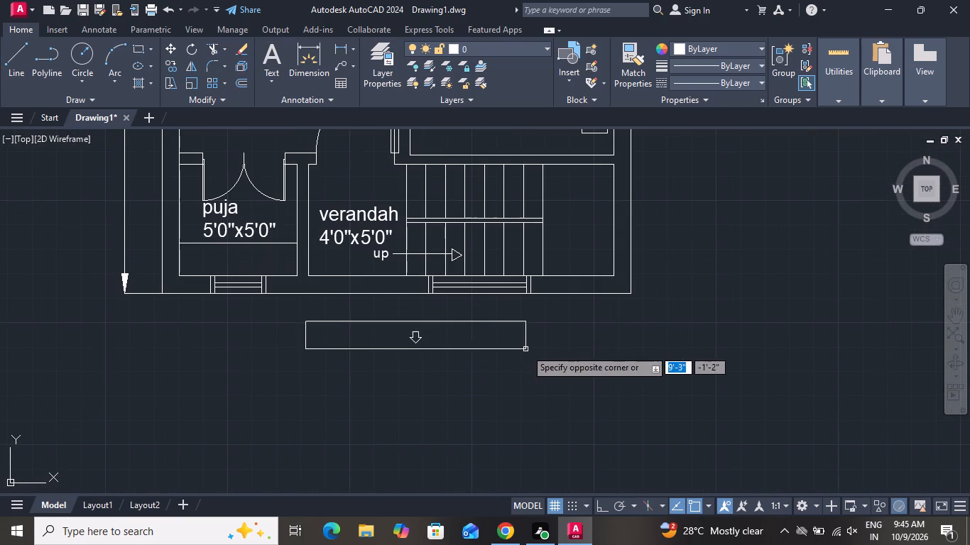
{"action": "left_click", "coordinate": [593, 334]}
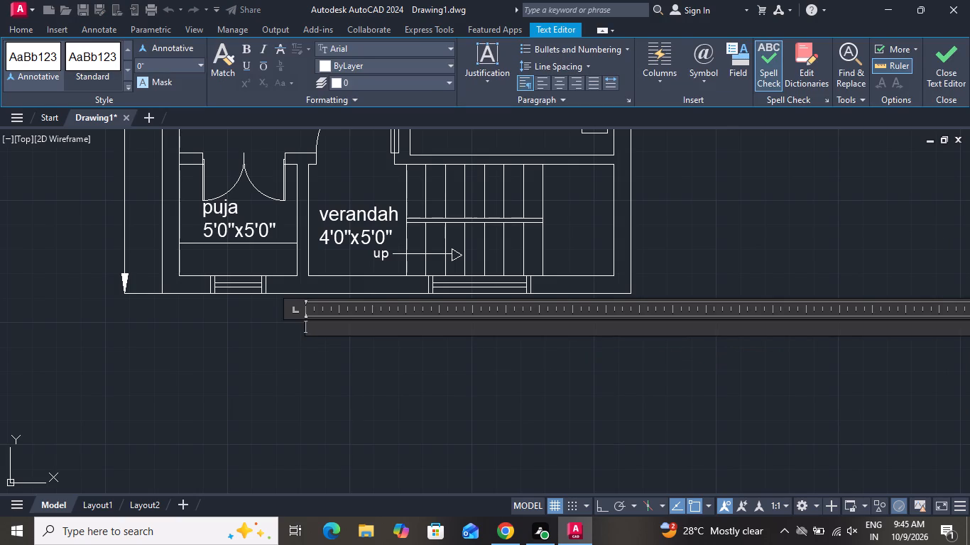
{"action": "type", "text": "ground fllo"}
{"action": "key", "text": "BackSpace"}
{"action": "key", "text": "BackSpace"}
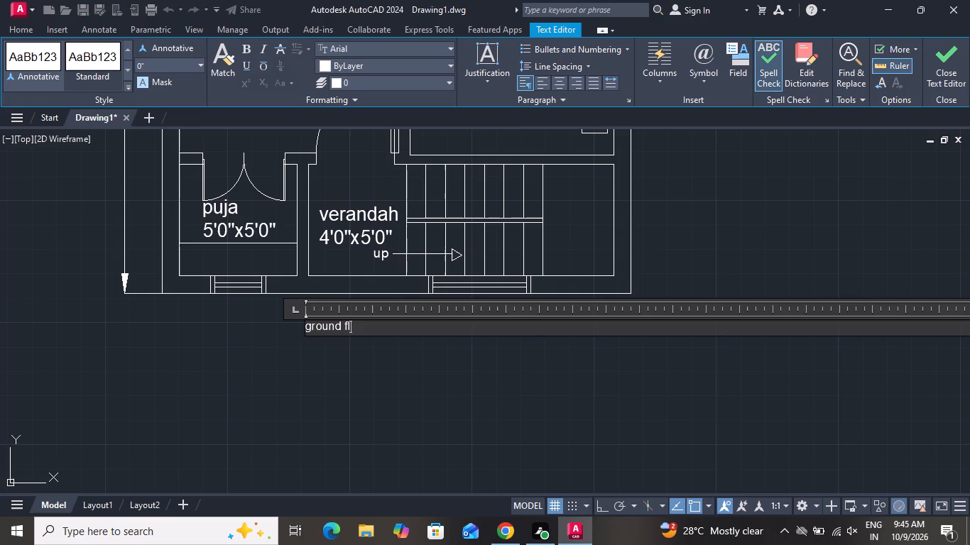
{"action": "key", "text": "BackSpace"}
{"action": "type", "text": "lo"}
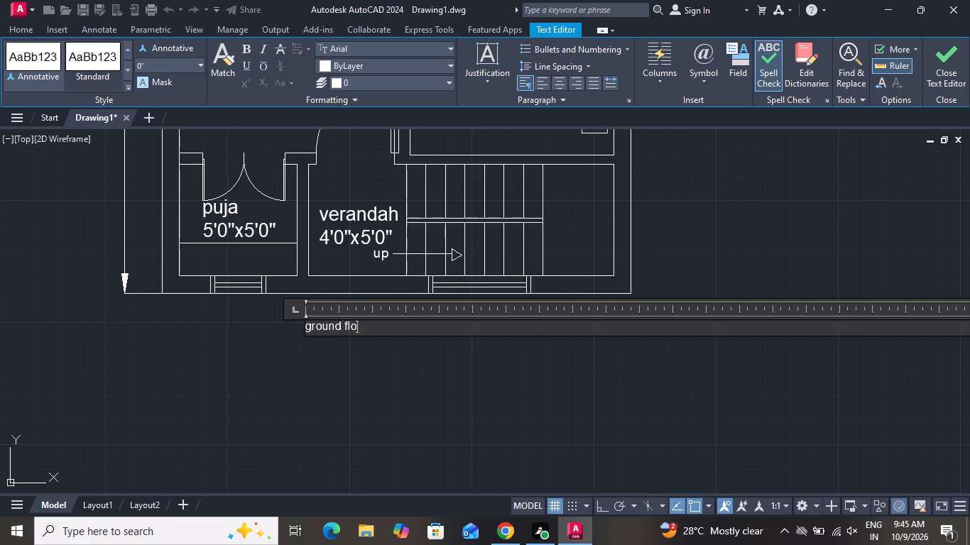
{"action": "key", "text": "o"}
{"action": "key", "text": "r"}
{"action": "key", "text": "space"}
{"action": "type", "text": "pl"}
{"action": "type", "text": "an"}
{"action": "left_click", "coordinate": [386, 377]}
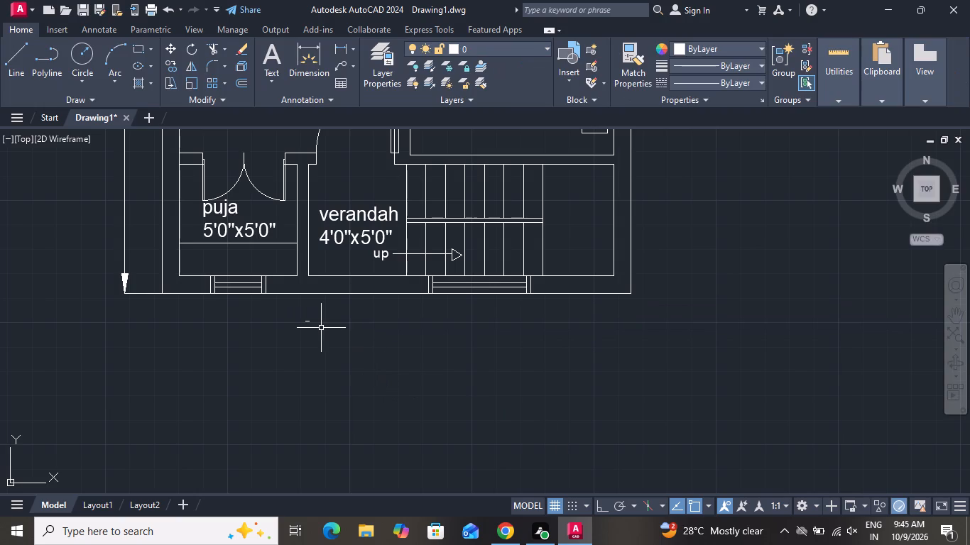
Set the text height of the "ground floor plan" title to 9".
{"action": "left_click_drag", "start_coordinate": [322, 318], "coordinate": [315, 319]}
{"action": "left_click", "coordinate": [298, 327]}
{"action": "right_click", "coordinate": [297, 329]}
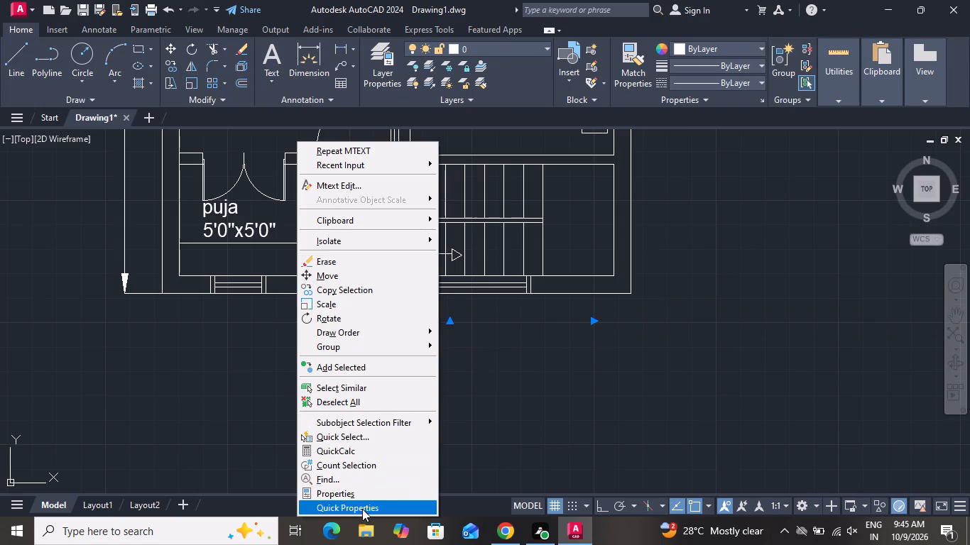
{"action": "left_click", "coordinate": [364, 495]}
{"action": "scroll", "coordinate": [109, 231], "scroll_direction": "down", "scroll_amount": 1}
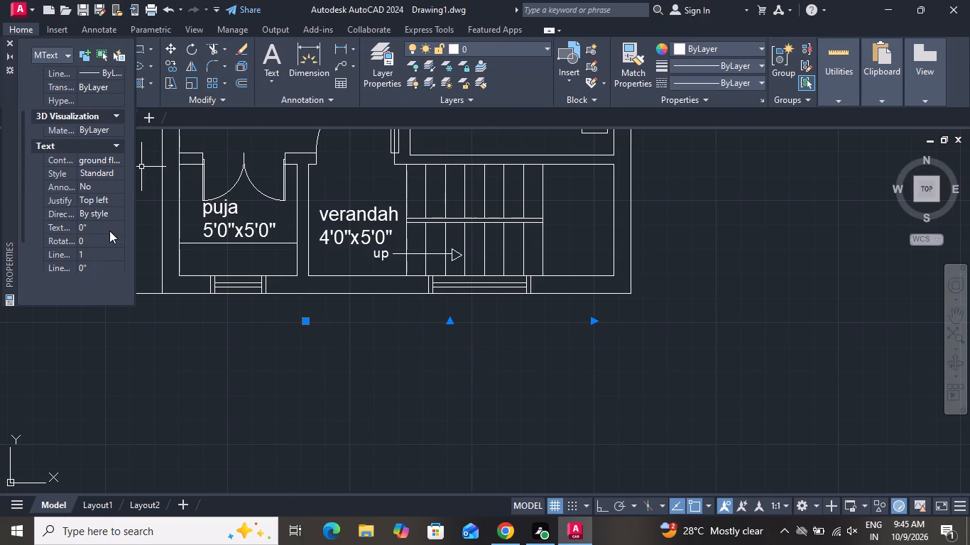
{"action": "left_click", "coordinate": [108, 226]}
{"action": "key", "text": "BackSpace"}
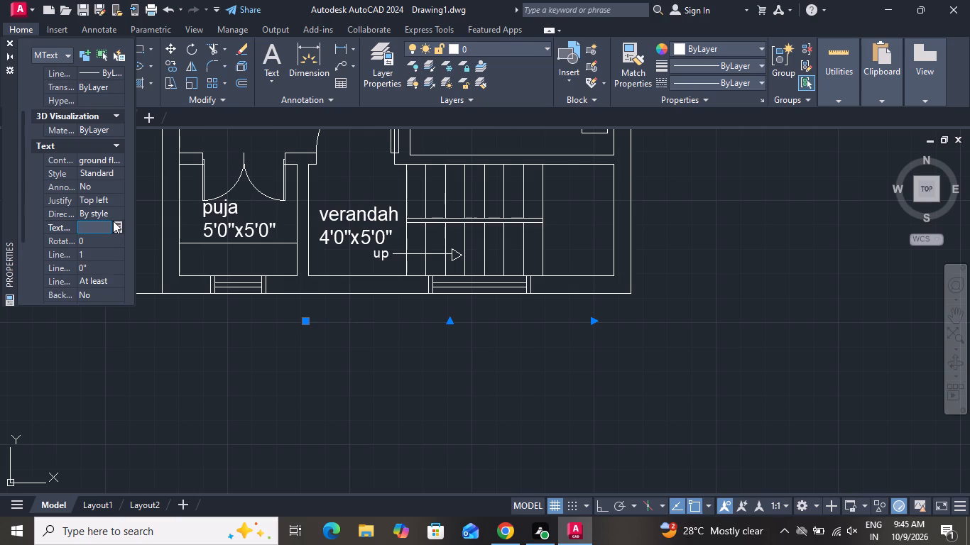
{"action": "key", "text": "9"}
{"action": "key", "text": "shift+quotedbl"}
{"action": "left_click", "coordinate": [10, 40]}
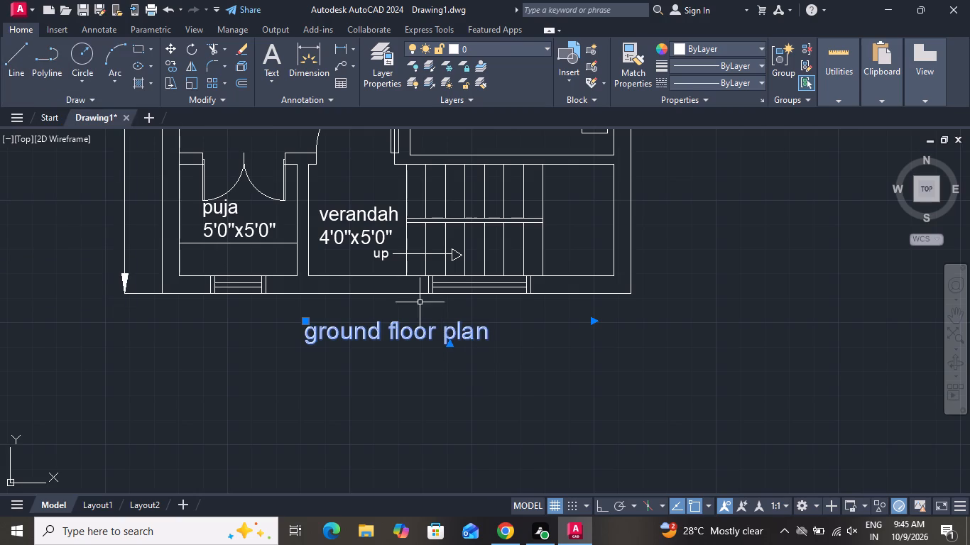
Move the "ground floor plan" title about 9" north, closer to the plan's south wall.
{"action": "left_click", "coordinate": [176, 50]}
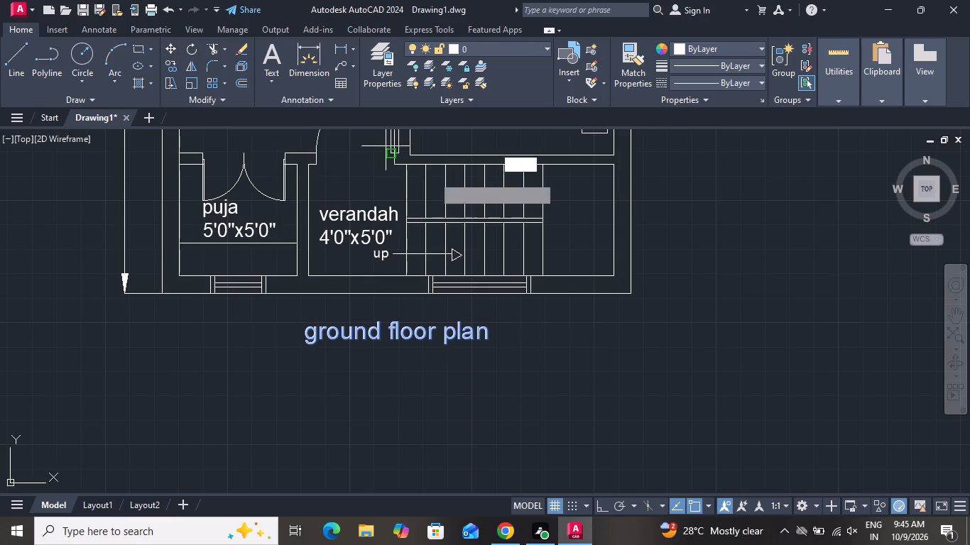
{"action": "left_click", "coordinate": [391, 326]}
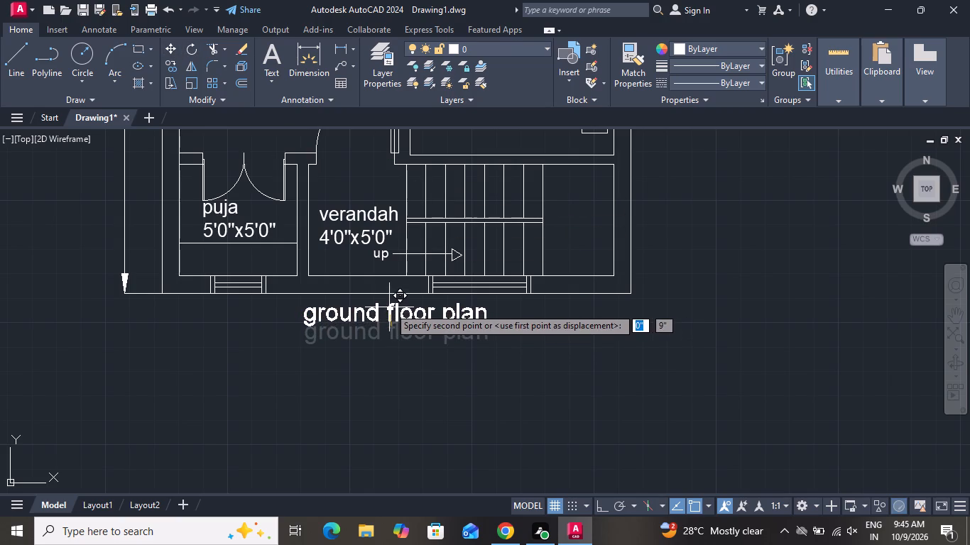
{"action": "left_click", "coordinate": [388, 307]}
{"action": "scroll", "coordinate": [444, 373], "scroll_direction": "down", "scroll_amount": 3}
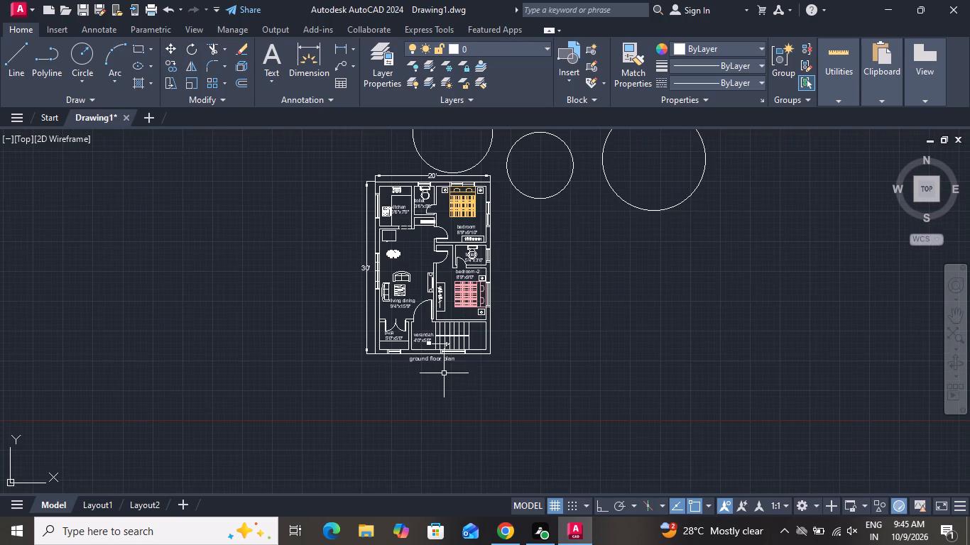
Draw a 9" line across the south wall's thickness at the verandah's inner southwest corner.
{"action": "scroll", "coordinate": [448, 372], "scroll_direction": "up", "scroll_amount": 2}
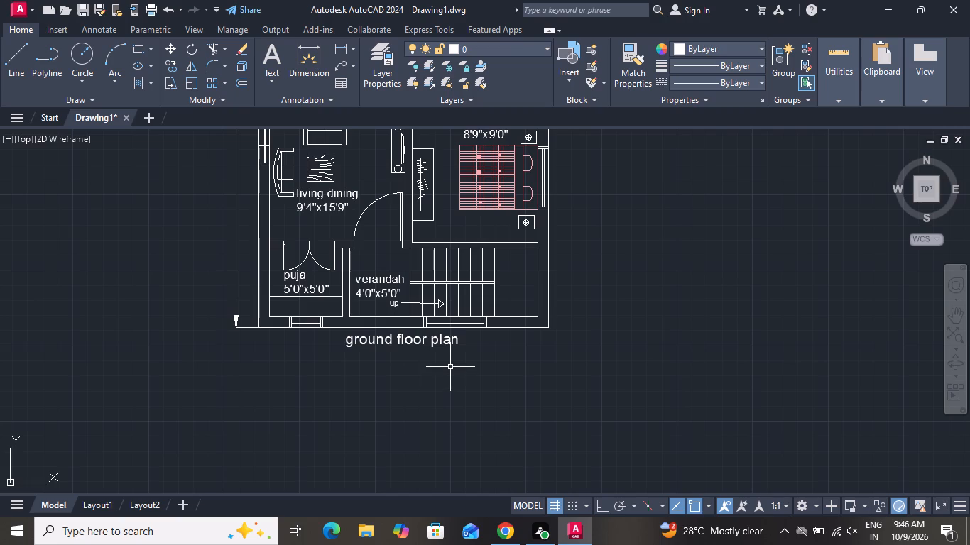
{"action": "left_click", "coordinate": [2, 67]}
{"action": "scroll", "coordinate": [339, 335], "scroll_direction": "up", "scroll_amount": 1}
{"action": "scroll", "coordinate": [339, 338], "scroll_direction": "down", "scroll_amount": 1}
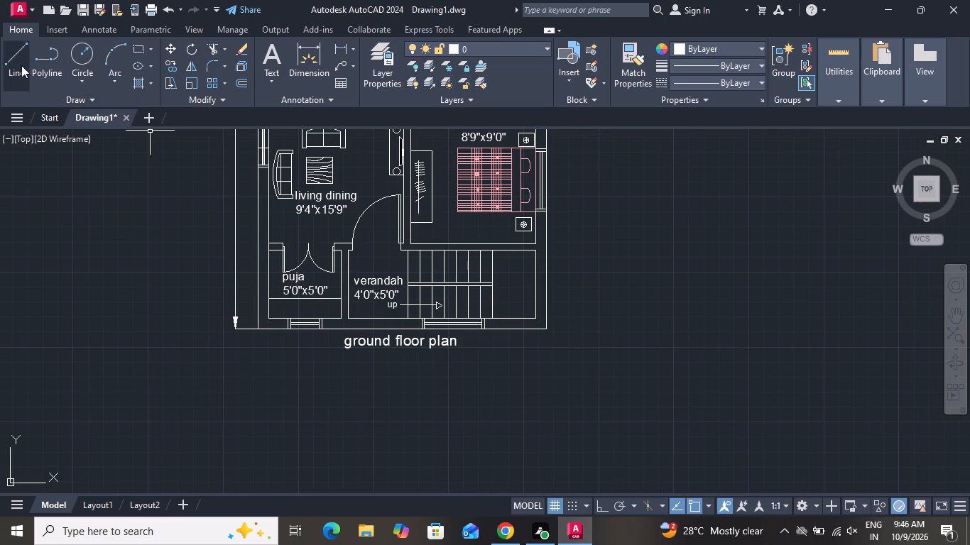
{"action": "left_click", "coordinate": [21, 65]}
{"action": "scroll", "coordinate": [383, 424], "scroll_direction": "up", "scroll_amount": 2}
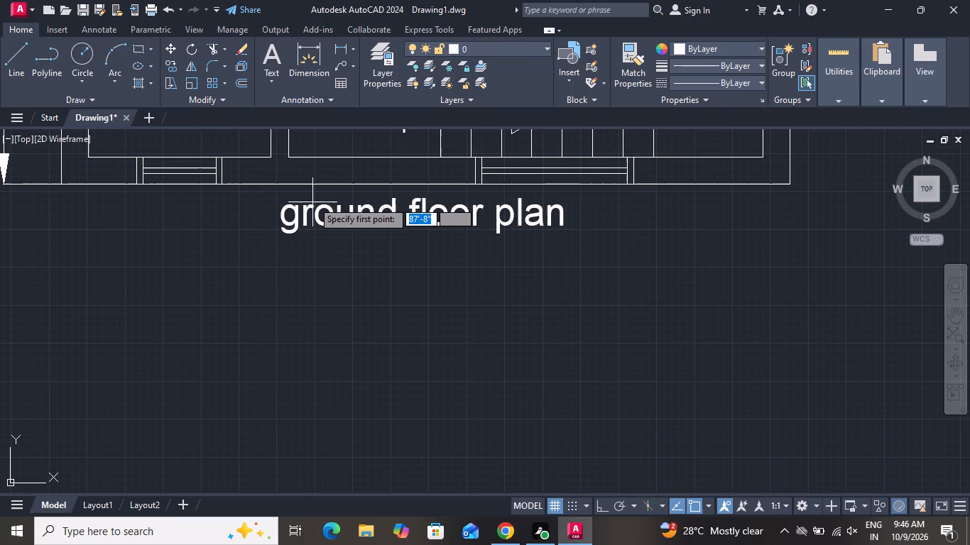
{"action": "left_click", "coordinate": [287, 159]}
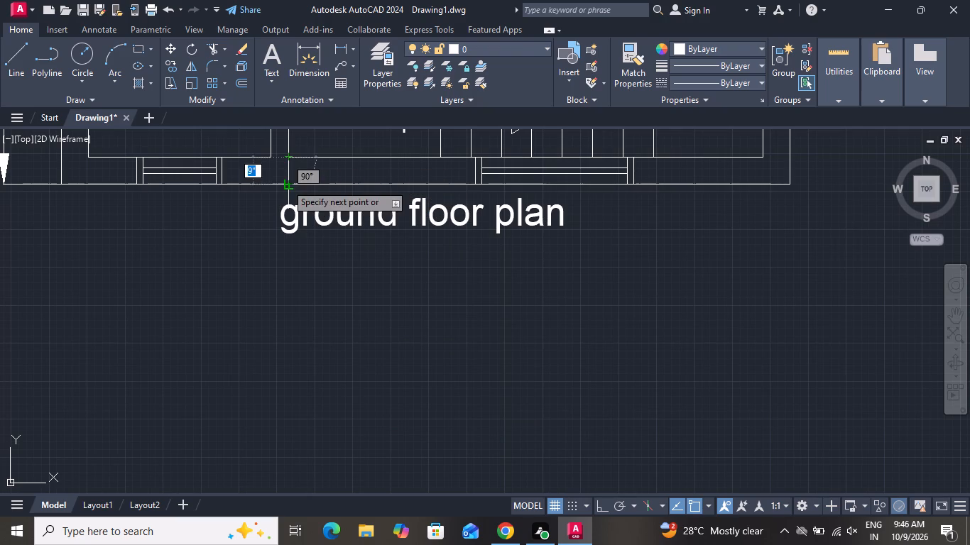
{"action": "left_click", "coordinate": [286, 184]}
{"action": "right_click", "coordinate": [286, 184]}
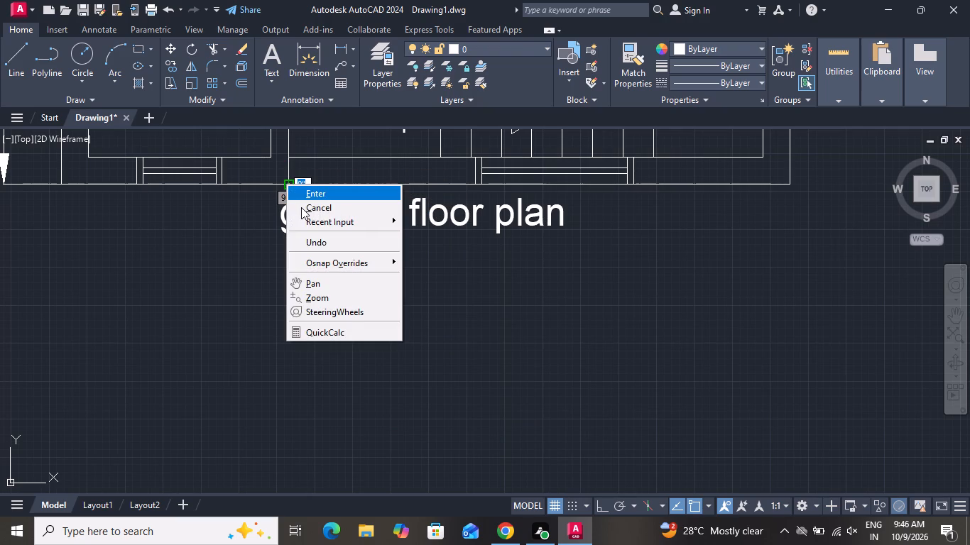
{"action": "left_click", "coordinate": [315, 206]}
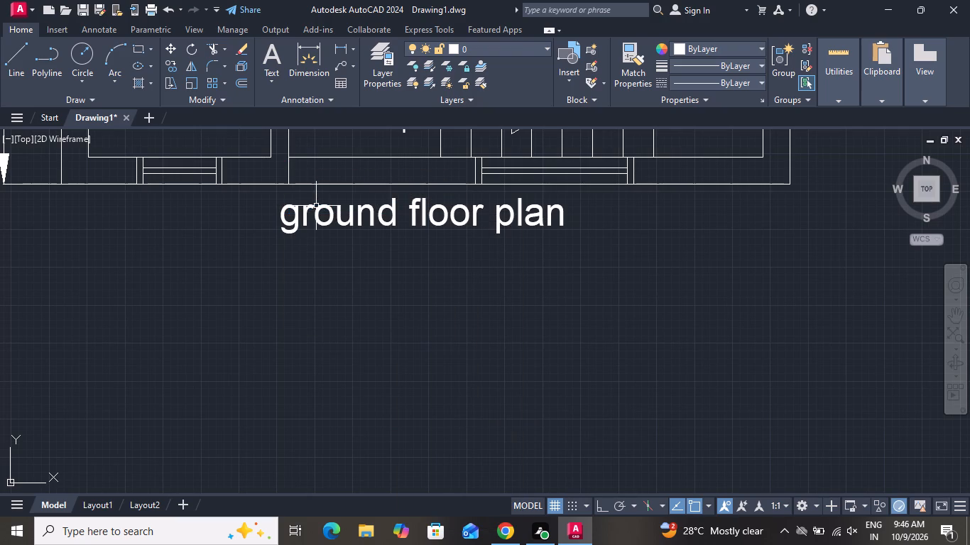
Draw a second 9" line across the verandah's south wall, just west of the stairs.
{"action": "left_click", "coordinate": [21, 48]}
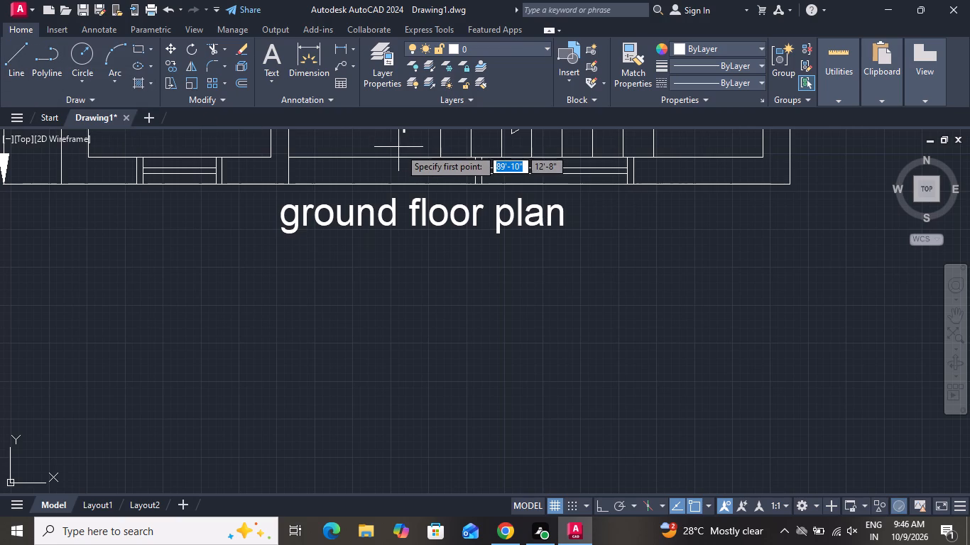
{"action": "scroll", "coordinate": [400, 148], "scroll_direction": "up", "scroll_amount": 1}
{"action": "scroll", "coordinate": [400, 148], "scroll_direction": "down", "scroll_amount": 1}
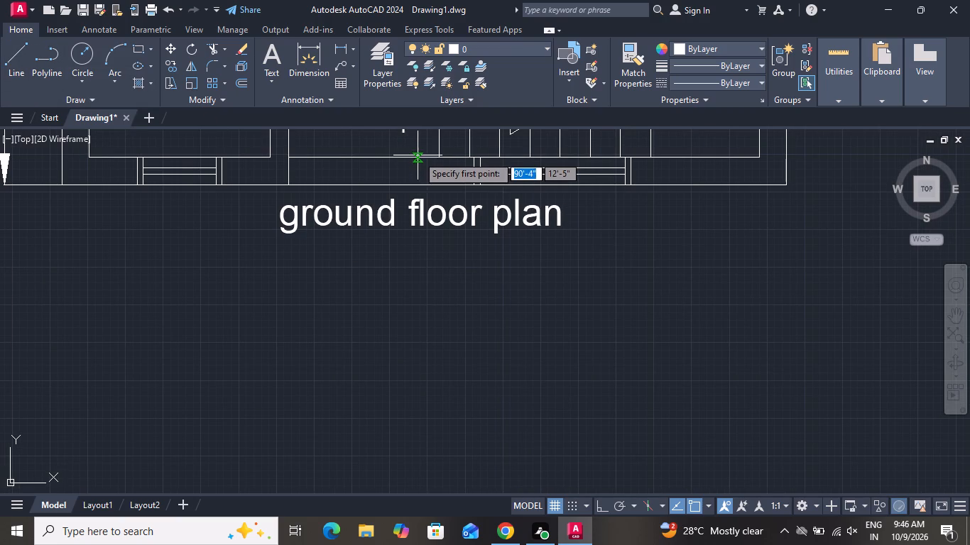
{"action": "left_click", "coordinate": [417, 159]}
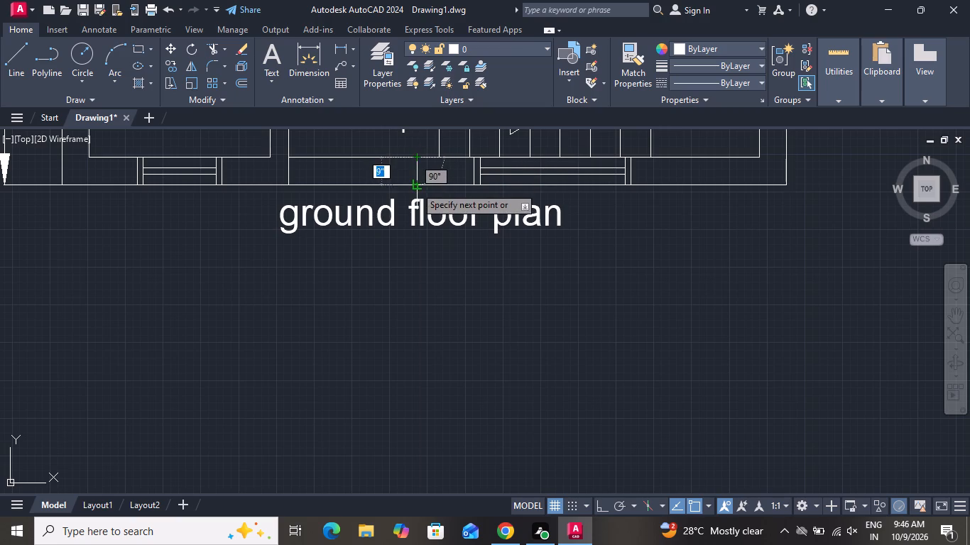
{"action": "left_click", "coordinate": [415, 185]}
{"action": "right_click", "coordinate": [415, 185]}
{"action": "left_click", "coordinate": [445, 199]}
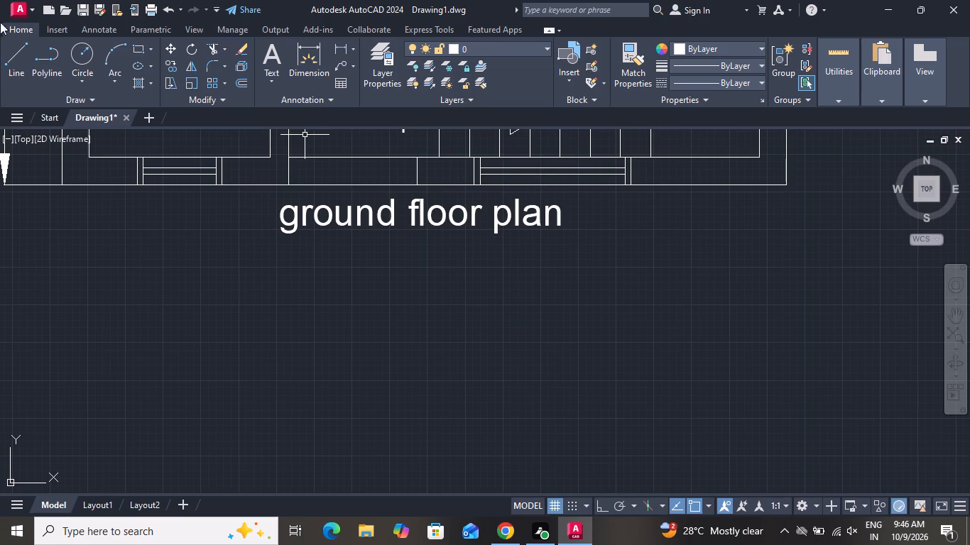
Trim both south wall lines between the two cross lines to open an entrance to the verandah.
{"action": "left_click", "coordinate": [212, 45]}
{"action": "left_click", "coordinate": [317, 144]}
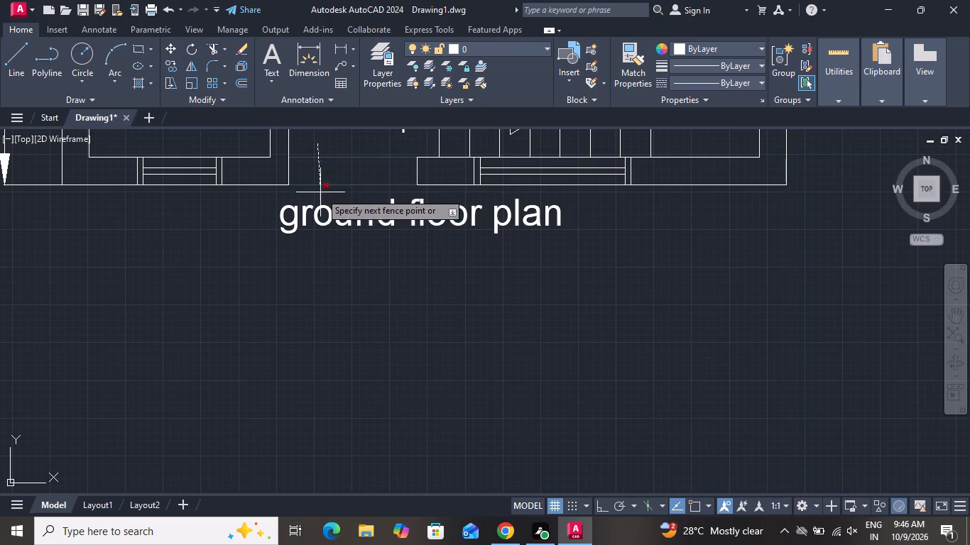
{"action": "left_click", "coordinate": [320, 193]}
{"action": "right_click", "coordinate": [328, 170]}
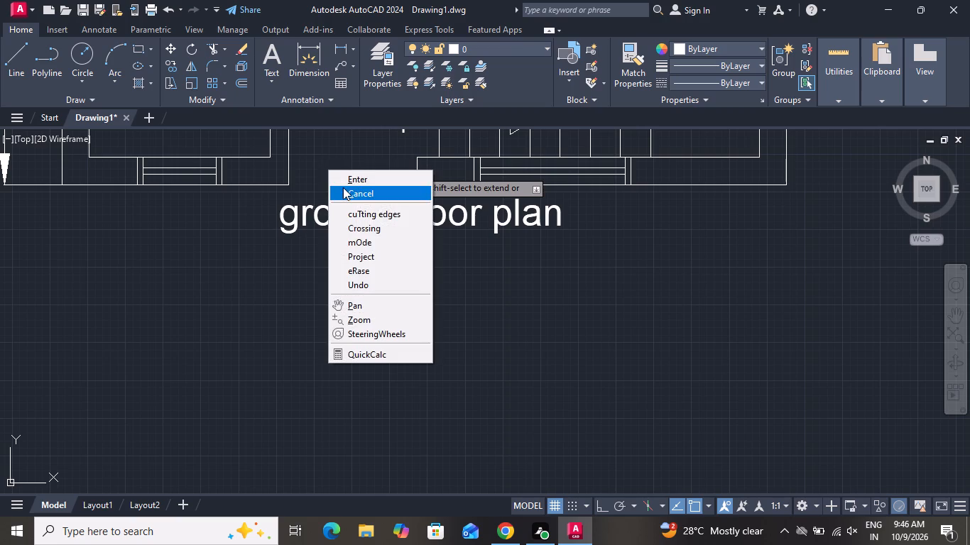
{"action": "left_click", "coordinate": [344, 189]}
Draw a threshold line across the verandah entrance, joining the outer ends of the two cross lines.
{"action": "left_click", "coordinate": [4, 55]}
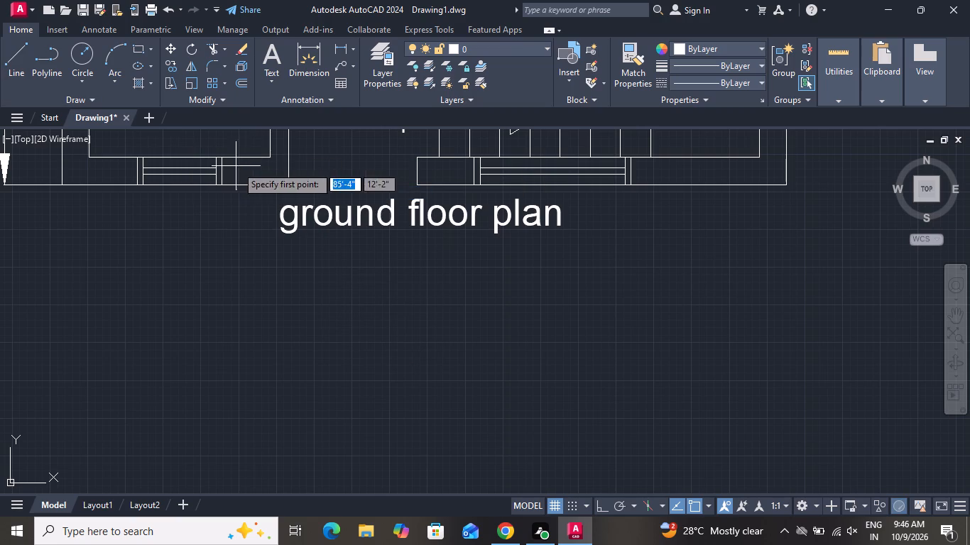
{"action": "left_click_drag", "start_coordinate": [286, 181], "coordinate": [305, 195]}
{"action": "left_click", "coordinate": [420, 188]}
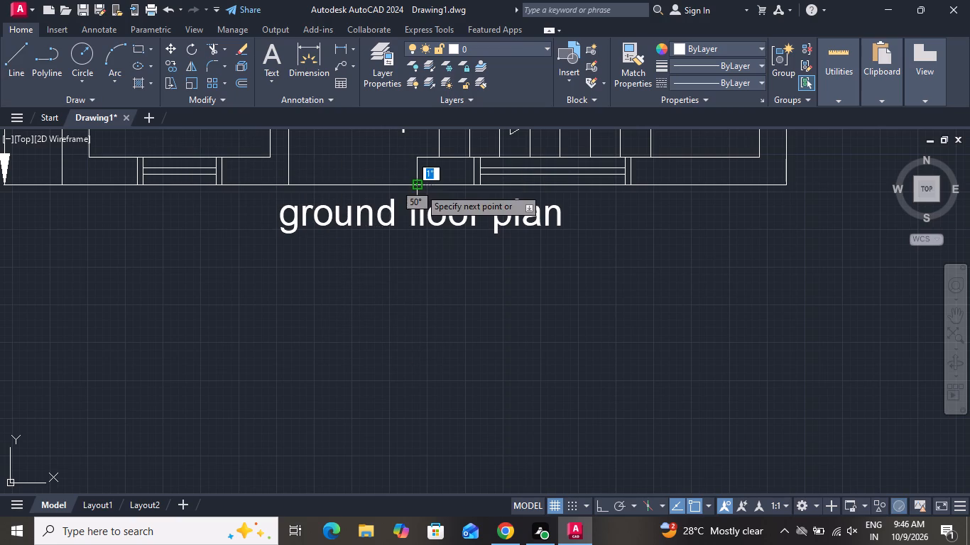
{"action": "right_click", "coordinate": [420, 188]}
{"action": "left_click", "coordinate": [437, 214]}
Delete the three practice circles drawn beside the house plan.
{"action": "scroll", "coordinate": [391, 229], "scroll_direction": "up", "scroll_amount": 1}
{"action": "scroll", "coordinate": [391, 229], "scroll_direction": "down", "scroll_amount": 3}
{"action": "scroll", "coordinate": [398, 249], "scroll_direction": "up", "scroll_amount": 1}
{"action": "scroll", "coordinate": [400, 251], "scroll_direction": "down", "scroll_amount": 2}
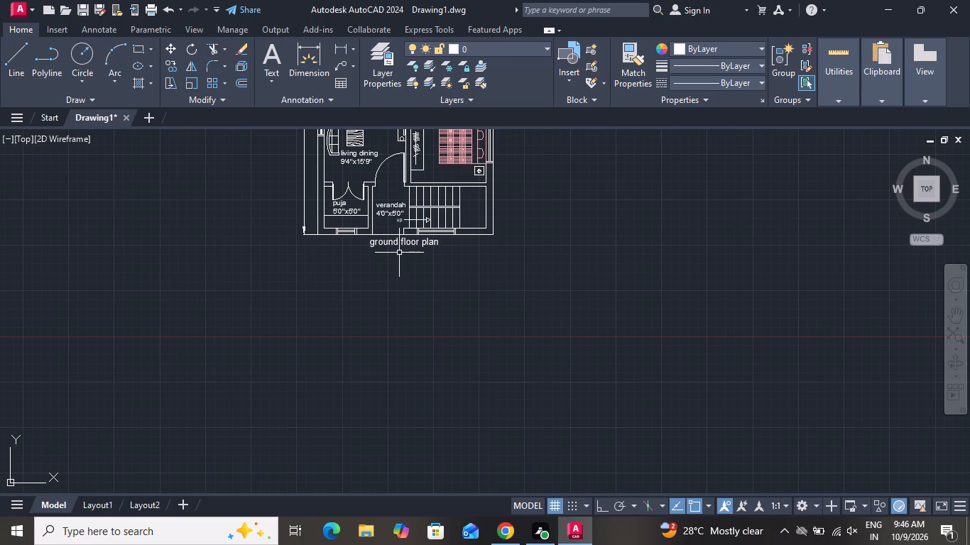
{"action": "scroll", "coordinate": [398, 253], "scroll_direction": "down", "scroll_amount": 5}
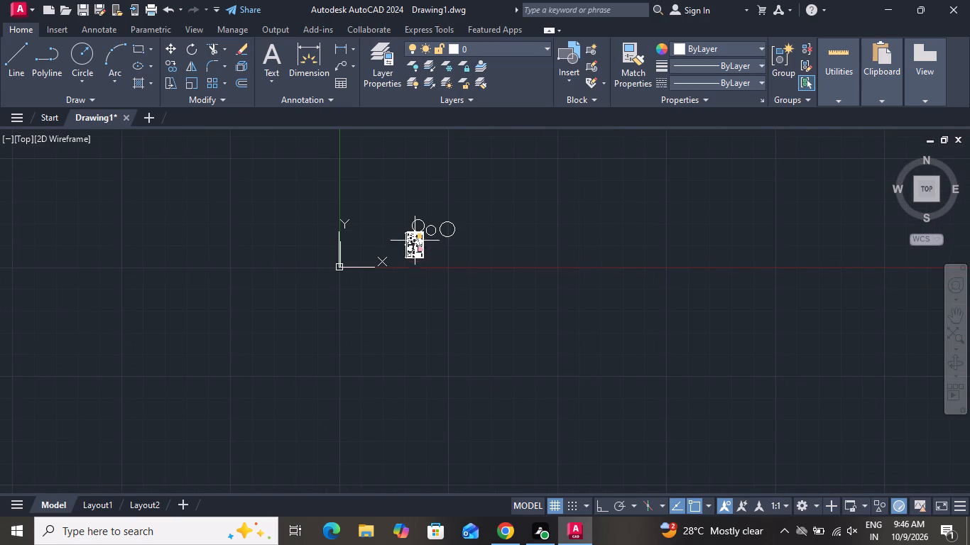
{"action": "scroll", "coordinate": [419, 231], "scroll_direction": "up", "scroll_amount": 3}
{"action": "scroll", "coordinate": [474, 215], "scroll_direction": "up", "scroll_amount": 1}
{"action": "left_click", "coordinate": [589, 188]}
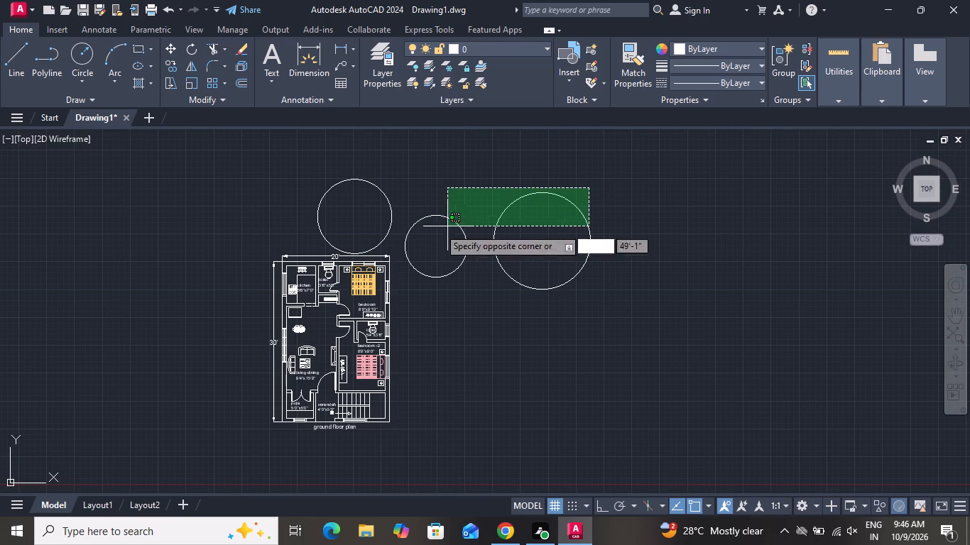
{"action": "left_click", "coordinate": [317, 223]}
{"action": "key", "text": "Delete"}
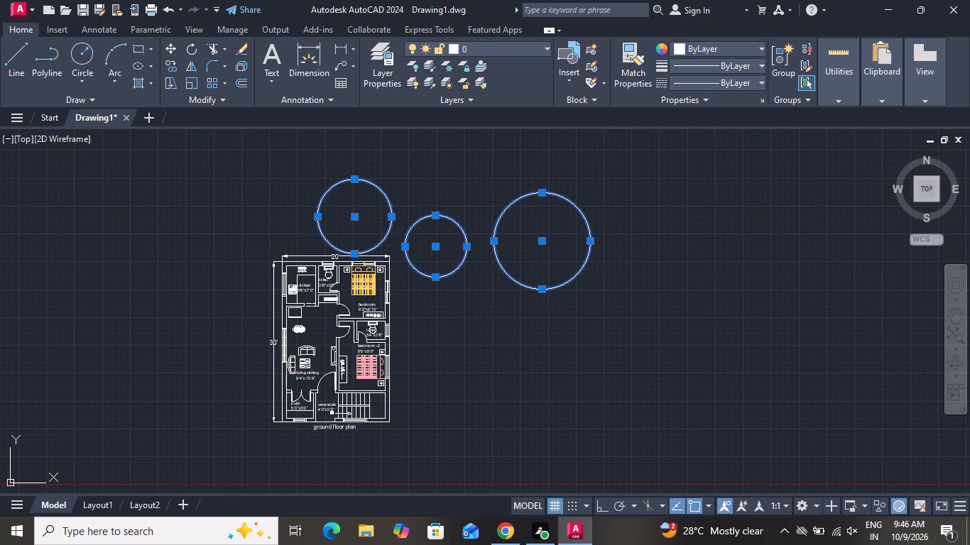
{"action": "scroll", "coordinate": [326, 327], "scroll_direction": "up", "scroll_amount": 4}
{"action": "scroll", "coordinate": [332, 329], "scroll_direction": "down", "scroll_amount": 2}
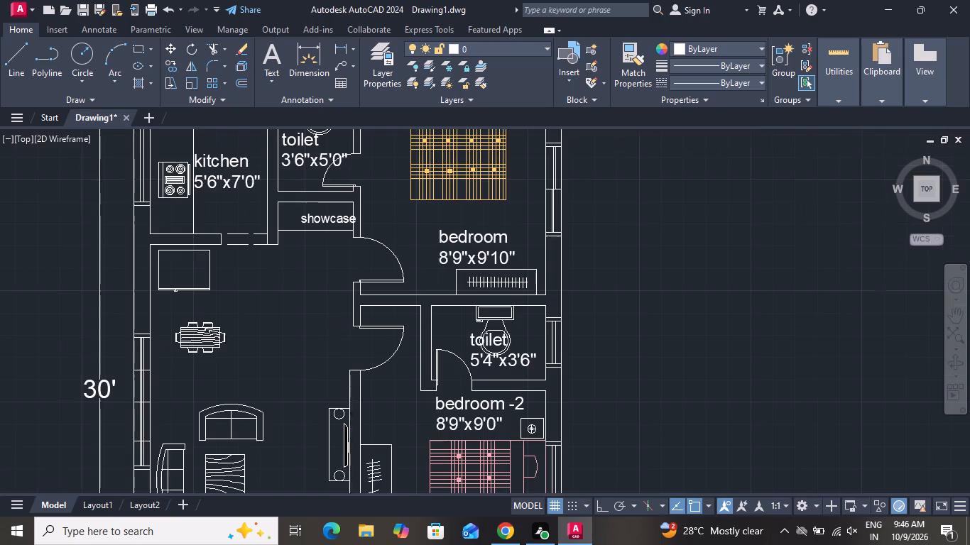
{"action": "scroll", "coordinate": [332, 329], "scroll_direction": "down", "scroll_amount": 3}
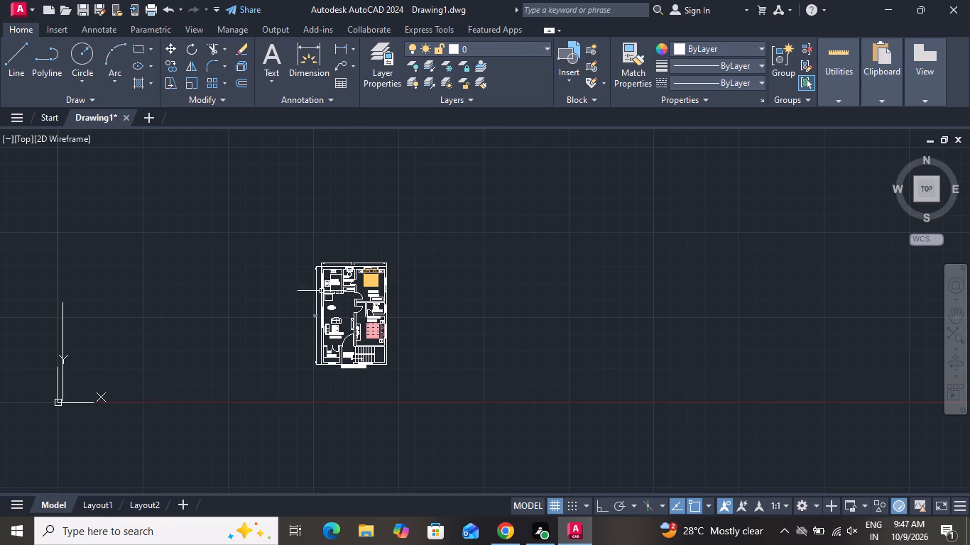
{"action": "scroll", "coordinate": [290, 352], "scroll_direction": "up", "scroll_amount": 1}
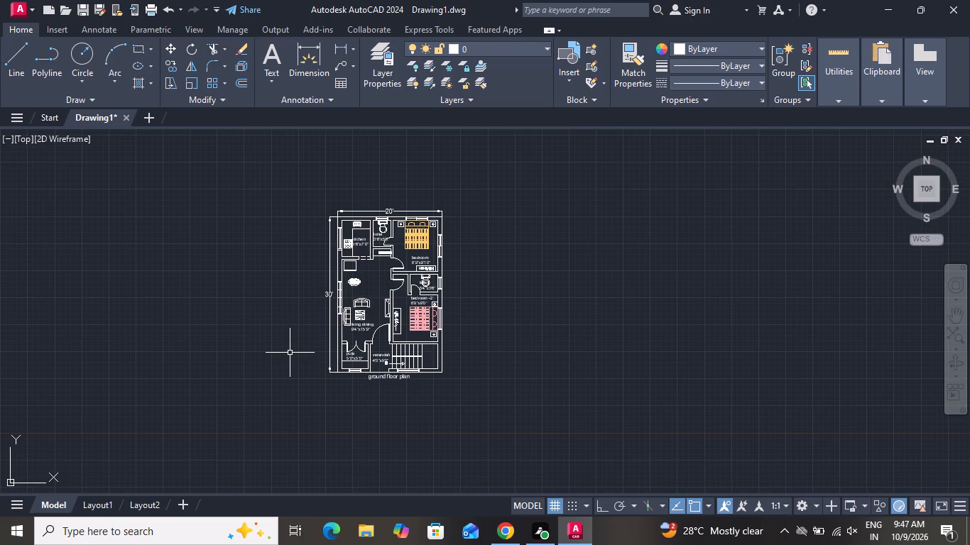
Save the drawing as Drawing13 in the 30X40 folder inside the intership folder on the C: drive.
{"action": "key", "text": "ctrl+s"}
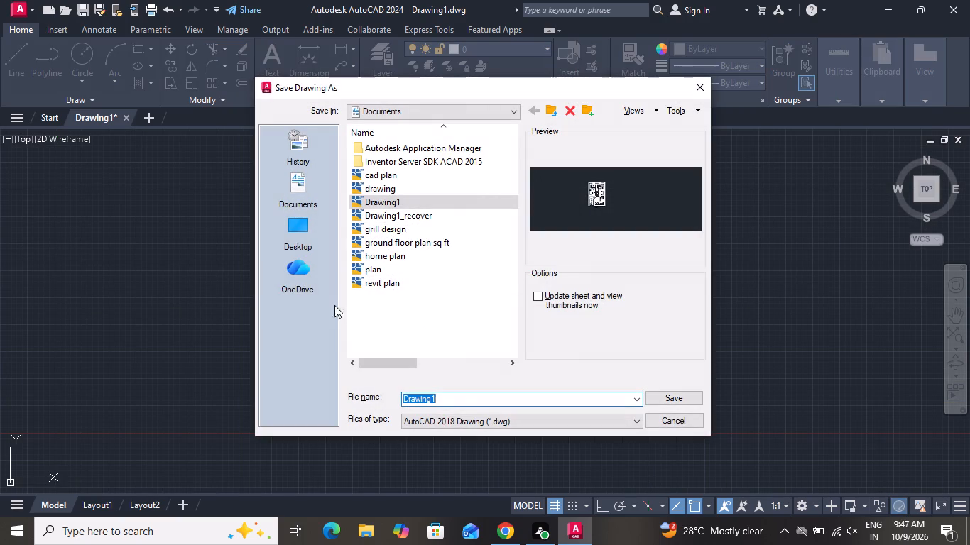
{"action": "double_click", "coordinate": [295, 218]}
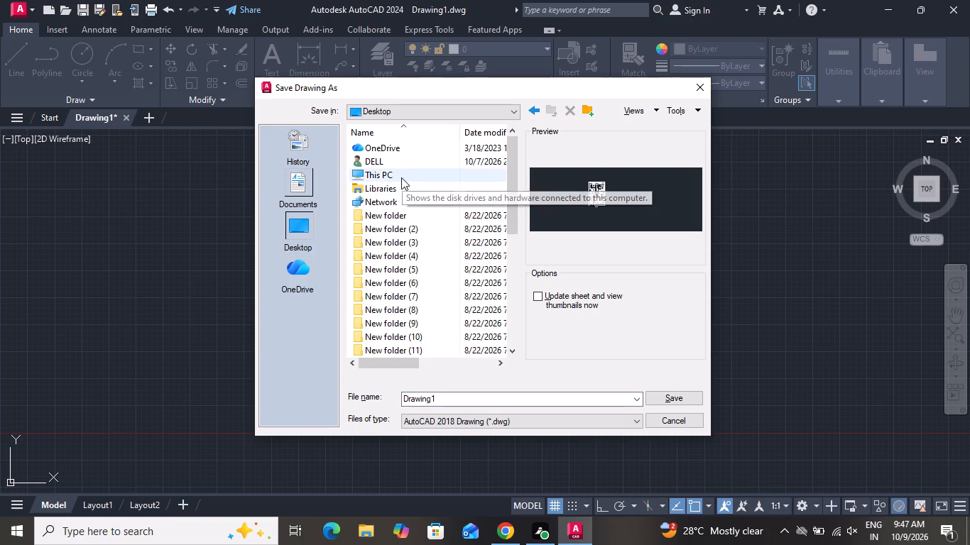
{"action": "double_click", "coordinate": [401, 177]}
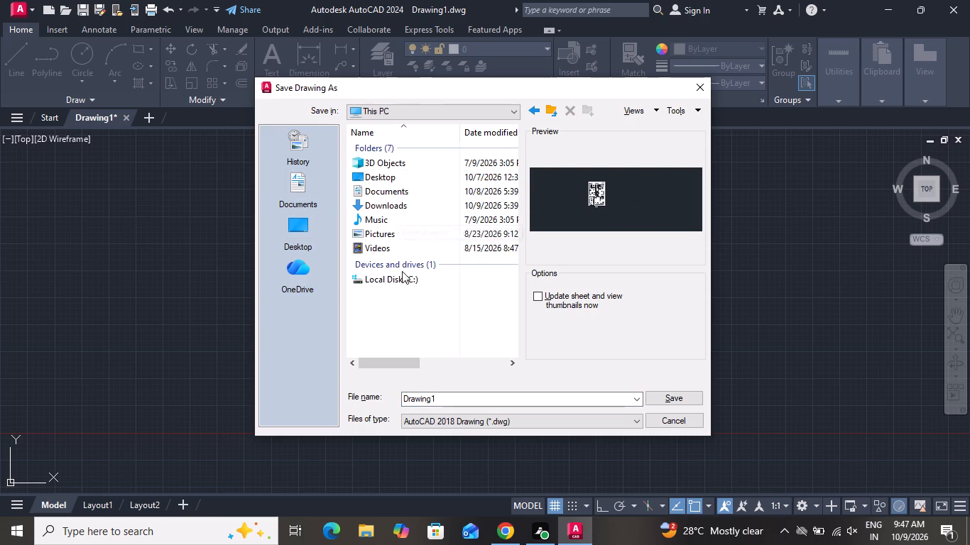
{"action": "double_click", "coordinate": [402, 280]}
{"action": "double_click", "coordinate": [396, 204]}
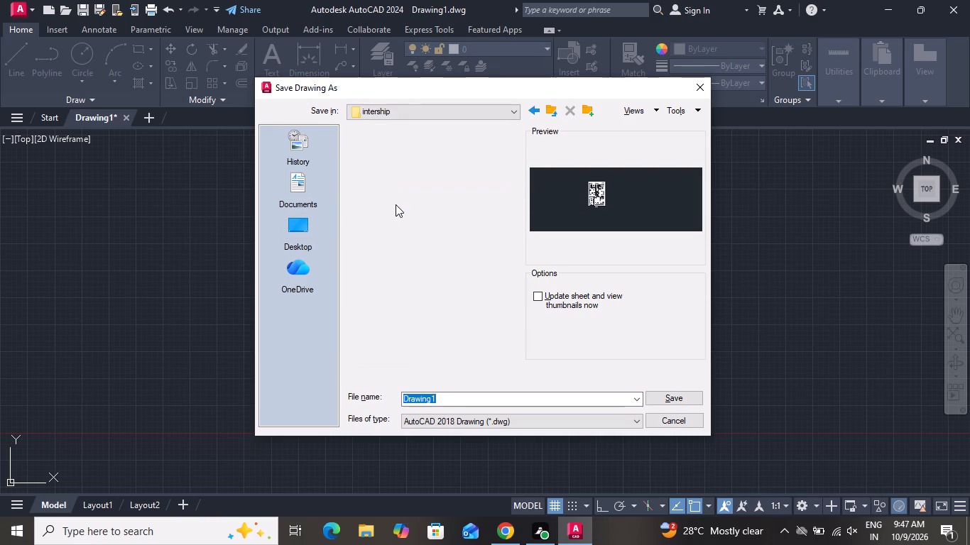
{"action": "double_click", "coordinate": [398, 153]}
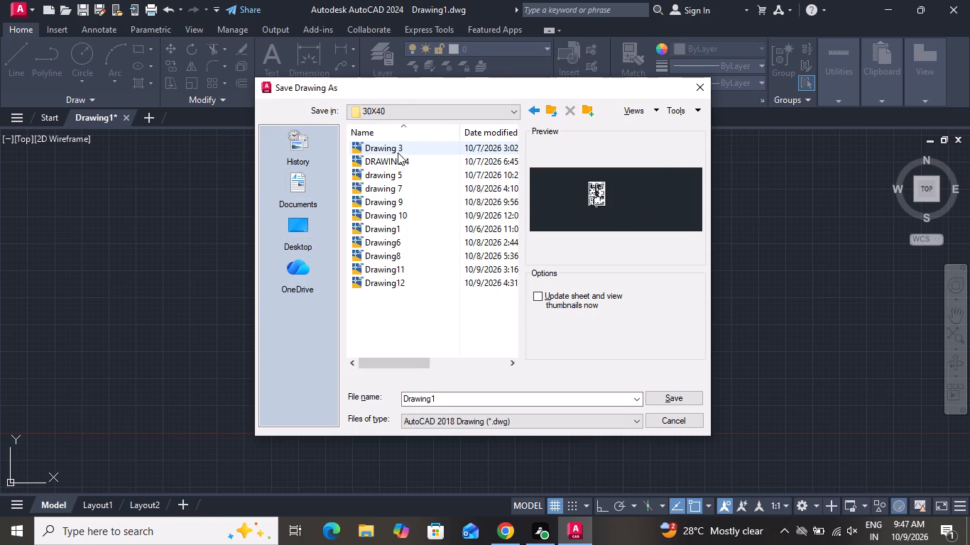
{"action": "left_click", "coordinate": [511, 397]}
{"action": "left_click", "coordinate": [511, 397]}
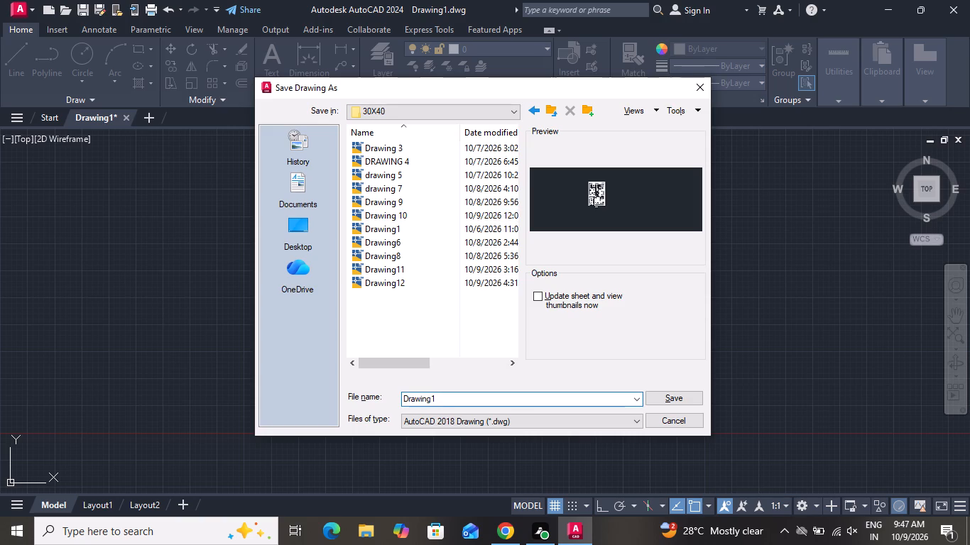
{"action": "key", "text": "3"}
{"action": "left_click", "coordinate": [682, 402]}
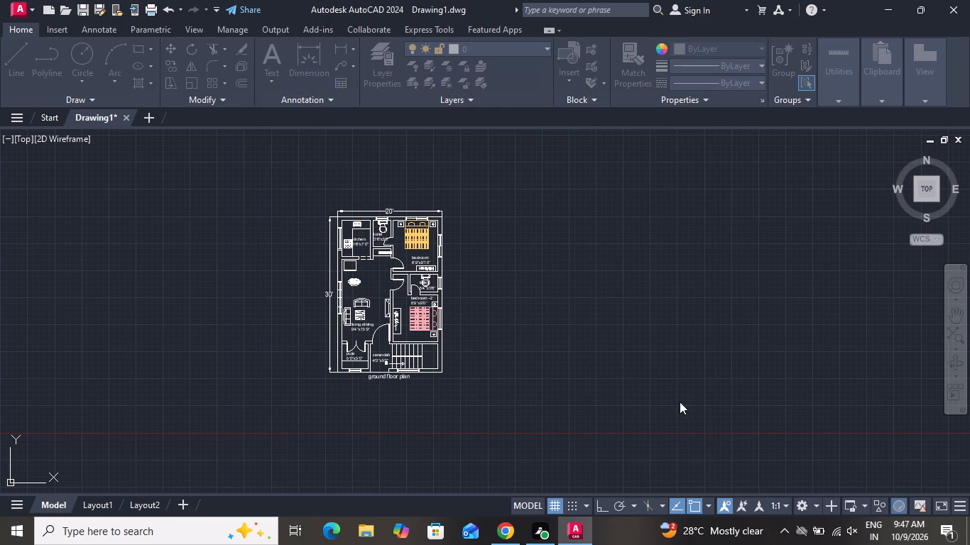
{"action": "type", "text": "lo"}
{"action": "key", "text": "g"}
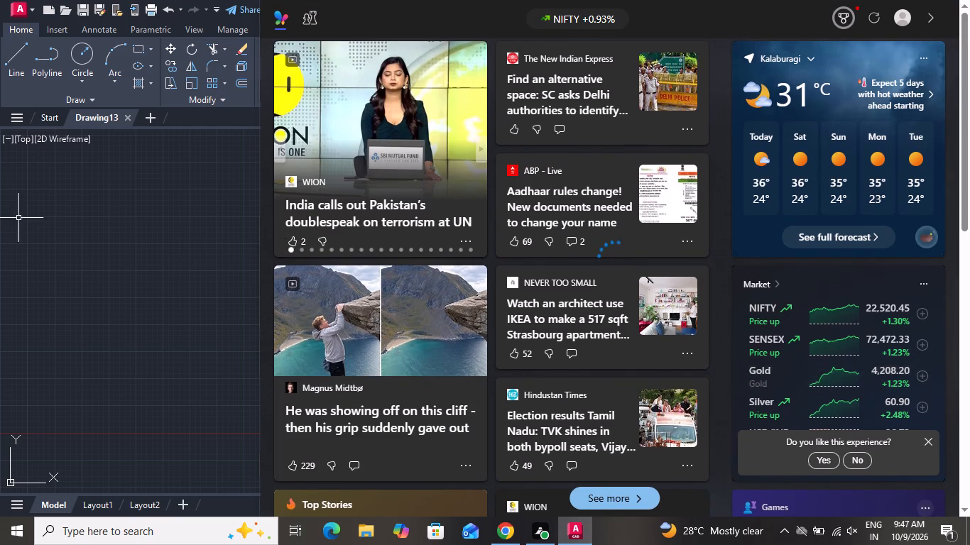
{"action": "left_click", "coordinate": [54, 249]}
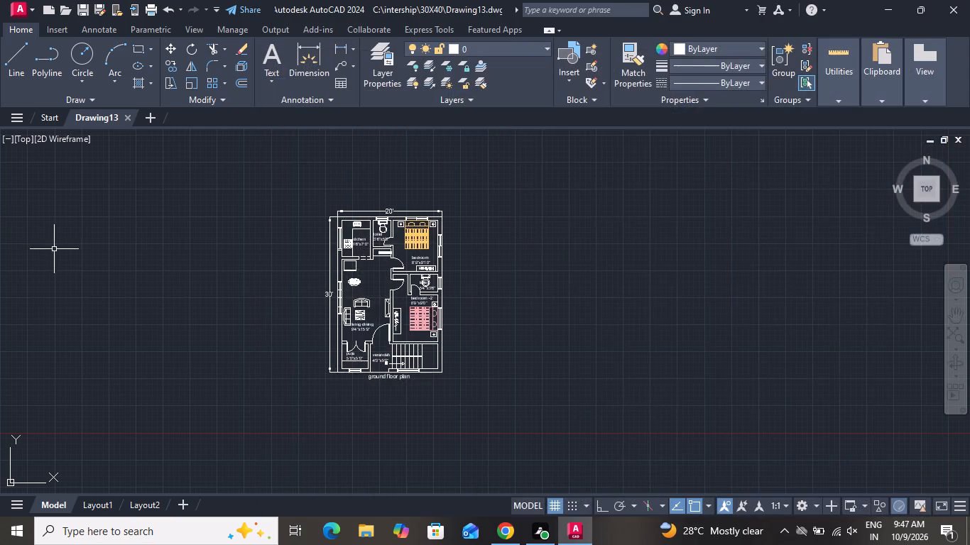
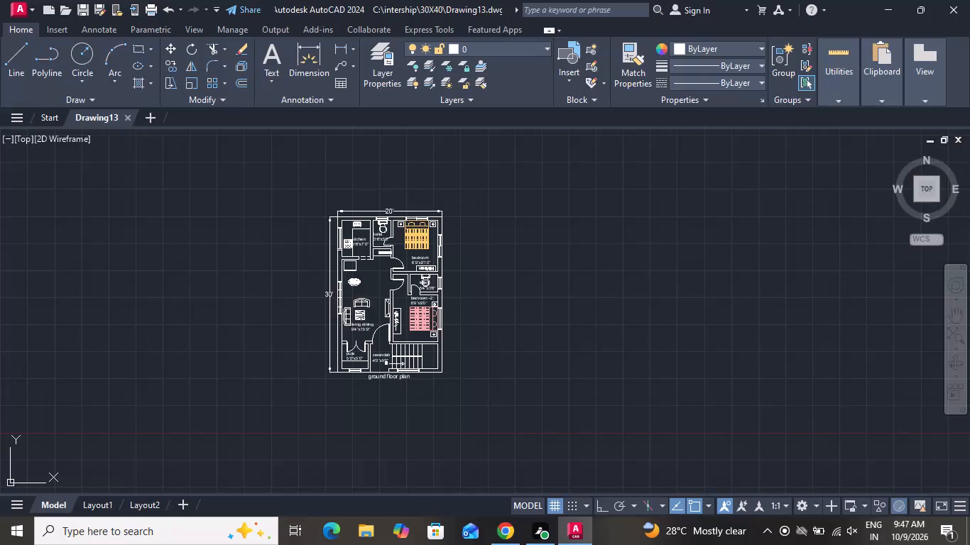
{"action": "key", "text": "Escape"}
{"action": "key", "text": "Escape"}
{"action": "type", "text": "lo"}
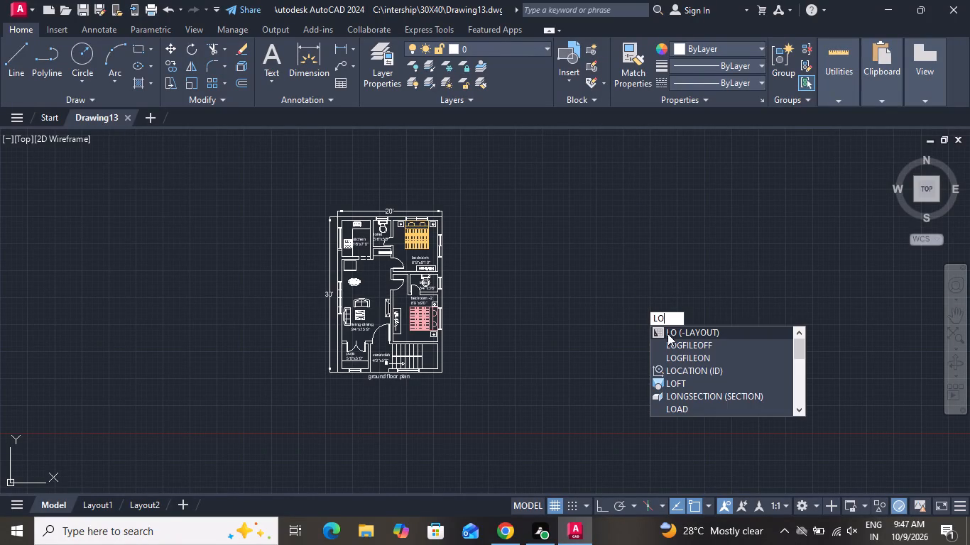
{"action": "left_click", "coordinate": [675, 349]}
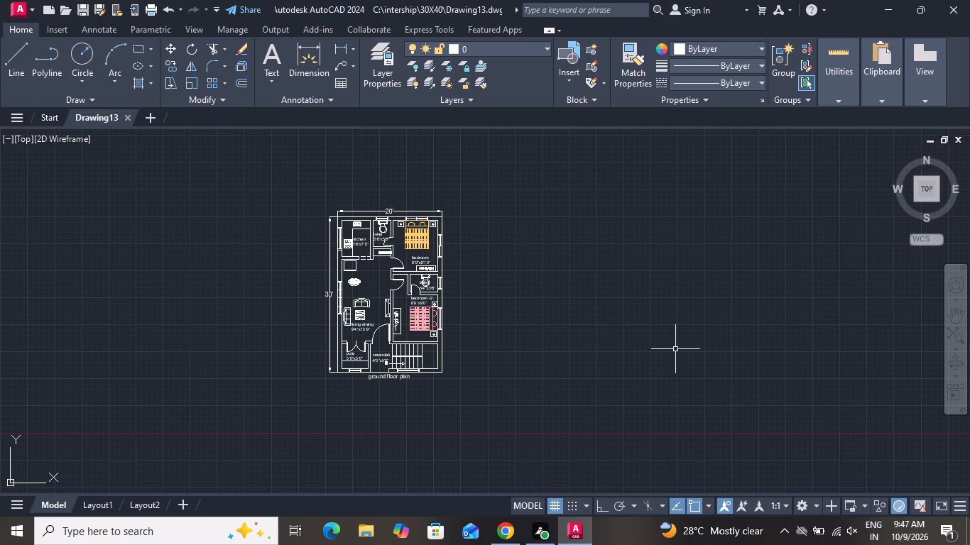
Open the plot settings for model space and apply the <Previous plot> page setup.
{"action": "key", "text": "ctrl+p"}
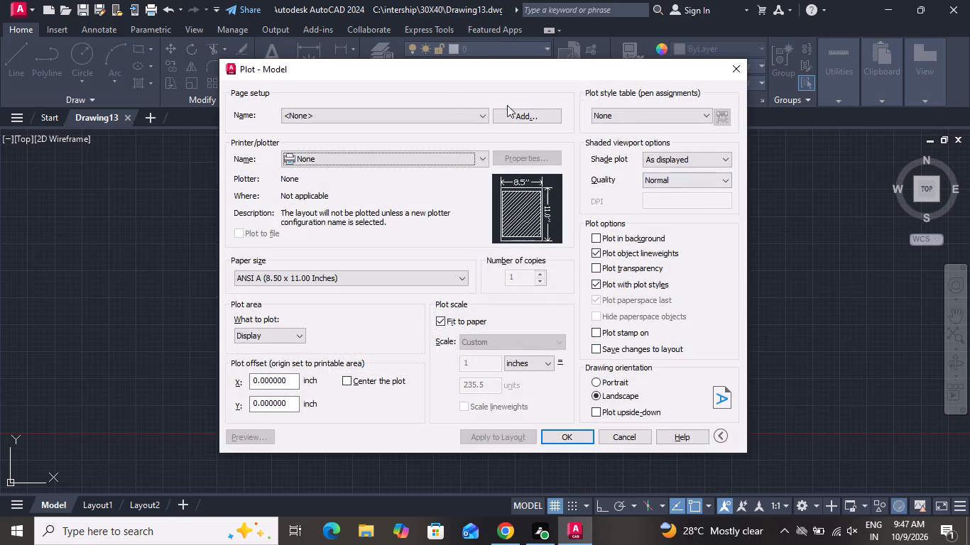
{"action": "left_click", "coordinate": [462, 122]}
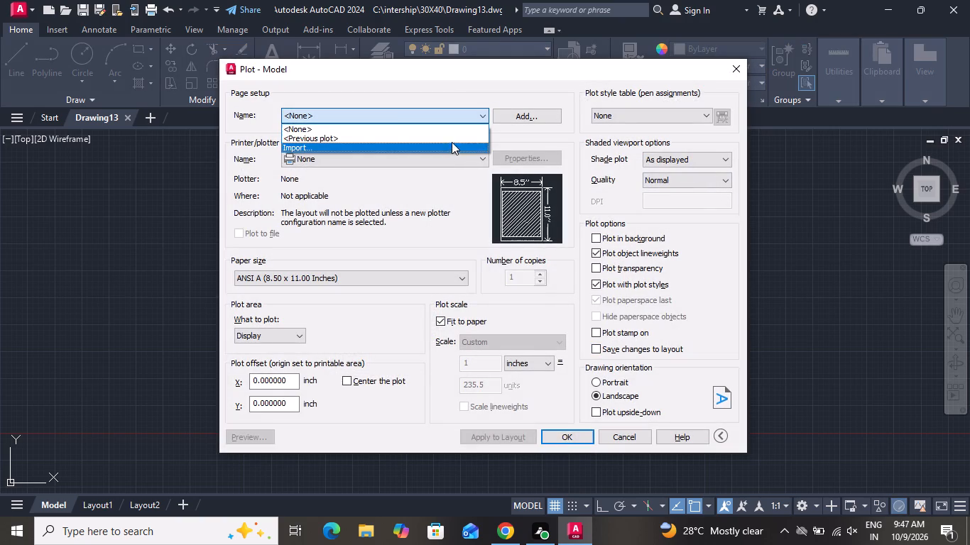
{"action": "left_click", "coordinate": [452, 142]}
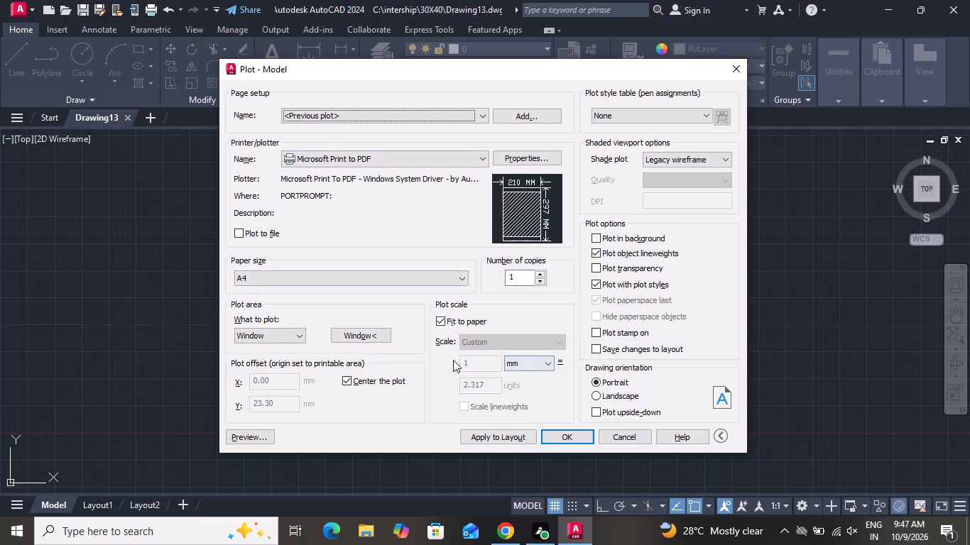
Redefine the plot window around the whole ground floor plan, including its overall dimensions and title.
{"action": "left_click", "coordinate": [373, 330]}
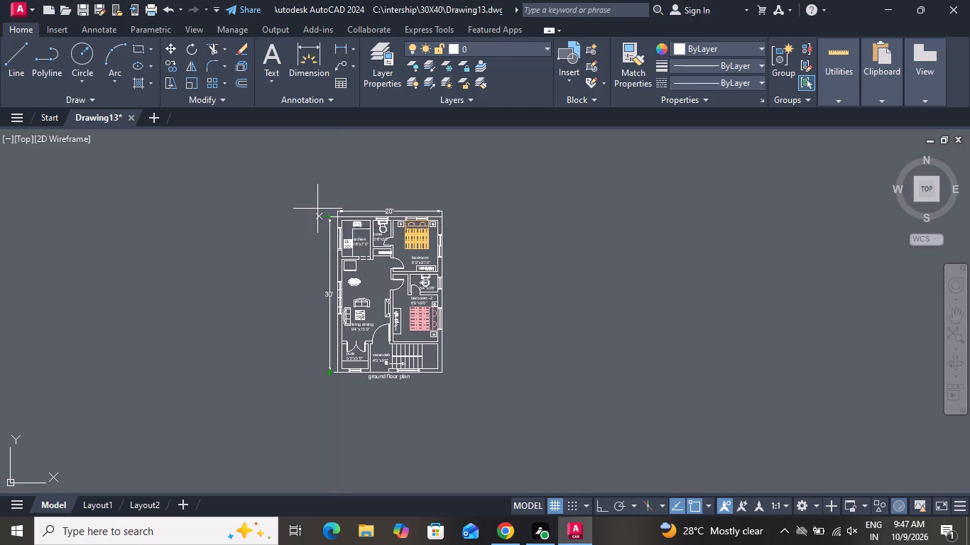
{"action": "left_click_drag", "start_coordinate": [317, 207], "coordinate": [454, 346]}
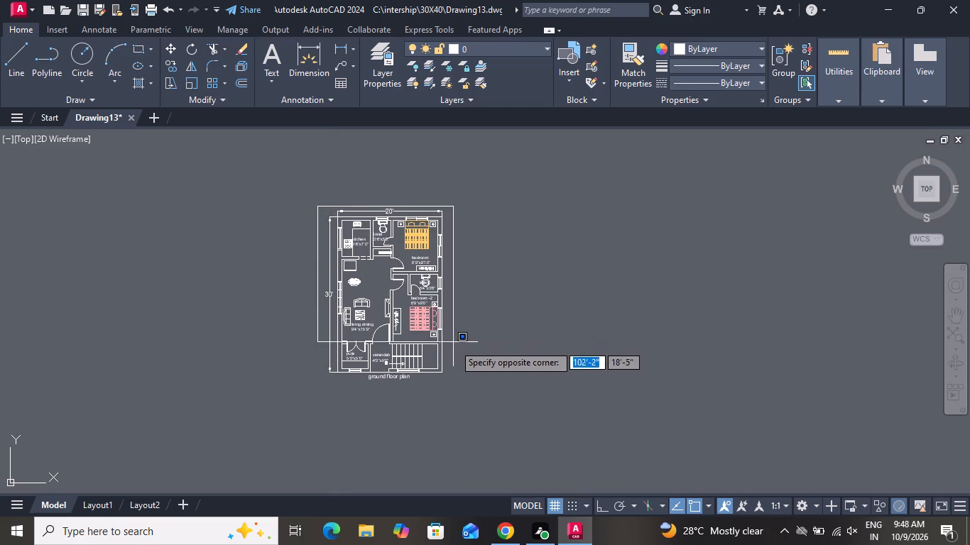
{"action": "left_click_drag", "start_coordinate": [454, 346], "coordinate": [454, 385]}
{"action": "left_click", "coordinate": [454, 385]}
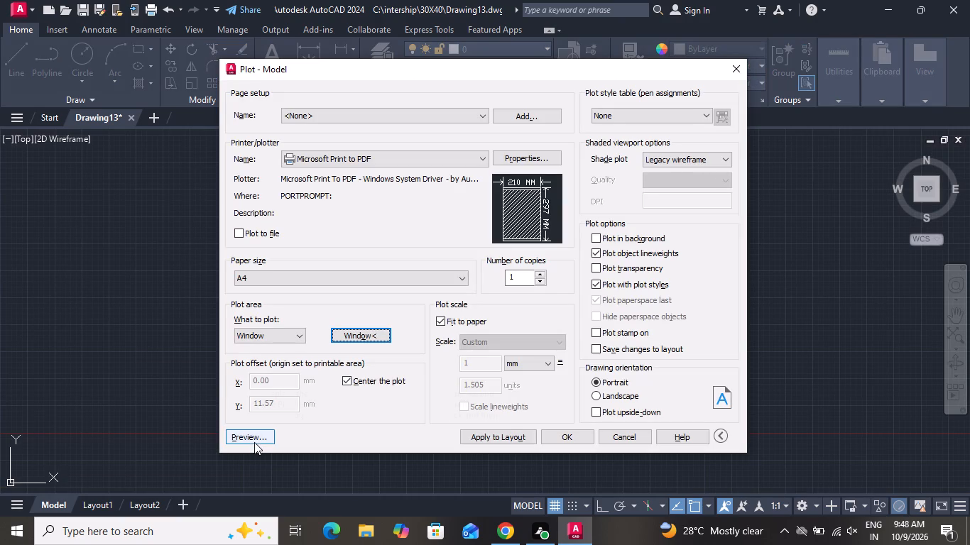
Preview the plot and examine the room labels, furniture, dimensions and title across the ground floor plan sheet.
{"action": "left_click", "coordinate": [254, 440]}
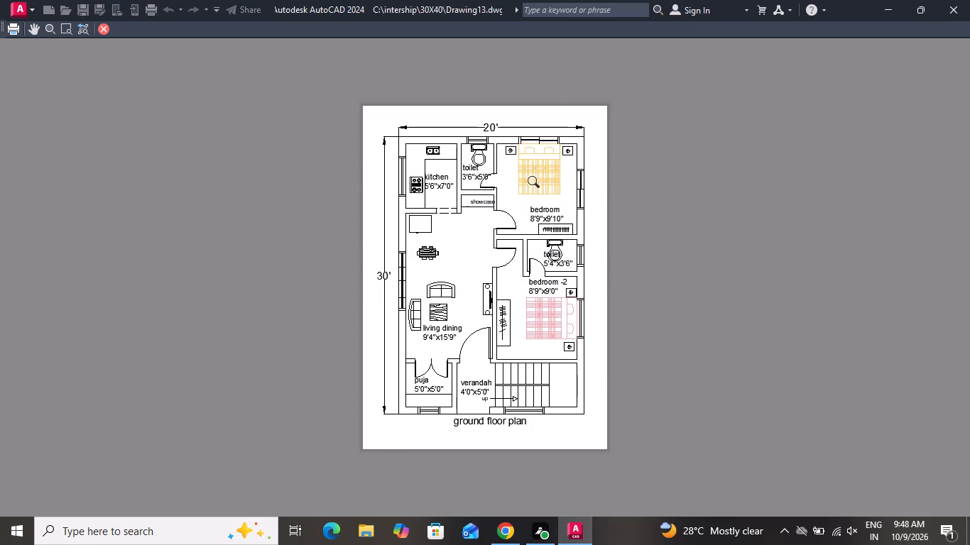
{"action": "scroll", "coordinate": [511, 238], "scroll_direction": "up", "scroll_amount": 4}
{"action": "scroll", "coordinate": [513, 244], "scroll_direction": "down", "scroll_amount": 3}
{"action": "scroll", "coordinate": [427, 126], "scroll_direction": "up", "scroll_amount": 2}
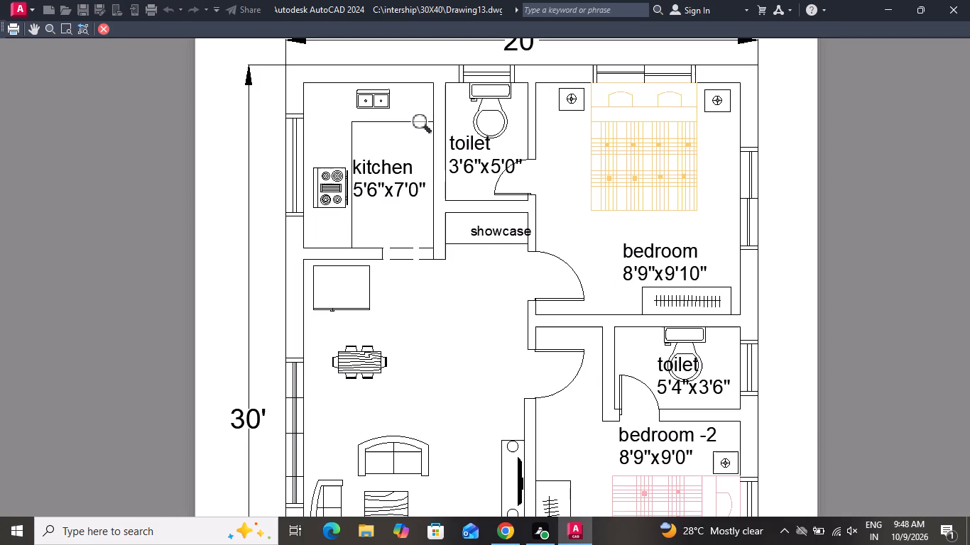
{"action": "scroll", "coordinate": [427, 126], "scroll_direction": "down", "scroll_amount": 1}
{"action": "scroll", "coordinate": [476, 263], "scroll_direction": "down", "scroll_amount": 1}
{"action": "scroll", "coordinate": [476, 263], "scroll_direction": "up", "scroll_amount": 1}
{"action": "scroll", "coordinate": [476, 263], "scroll_direction": "down", "scroll_amount": 1}
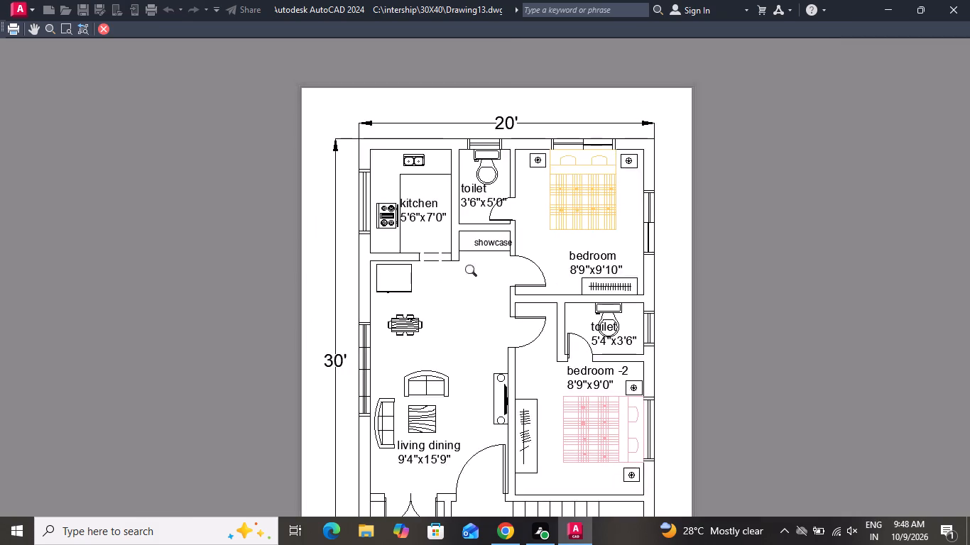
{"action": "scroll", "coordinate": [434, 422], "scroll_direction": "up", "scroll_amount": 3}
{"action": "scroll", "coordinate": [437, 370], "scroll_direction": "down", "scroll_amount": 2}
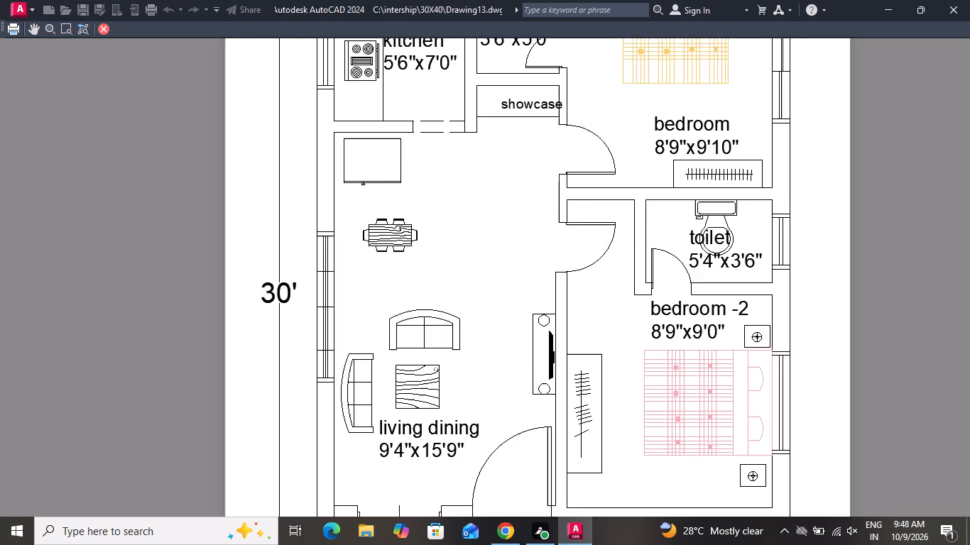
{"action": "scroll", "coordinate": [437, 370], "scroll_direction": "down", "scroll_amount": 3}
{"action": "scroll", "coordinate": [495, 500], "scroll_direction": "up", "scroll_amount": 2}
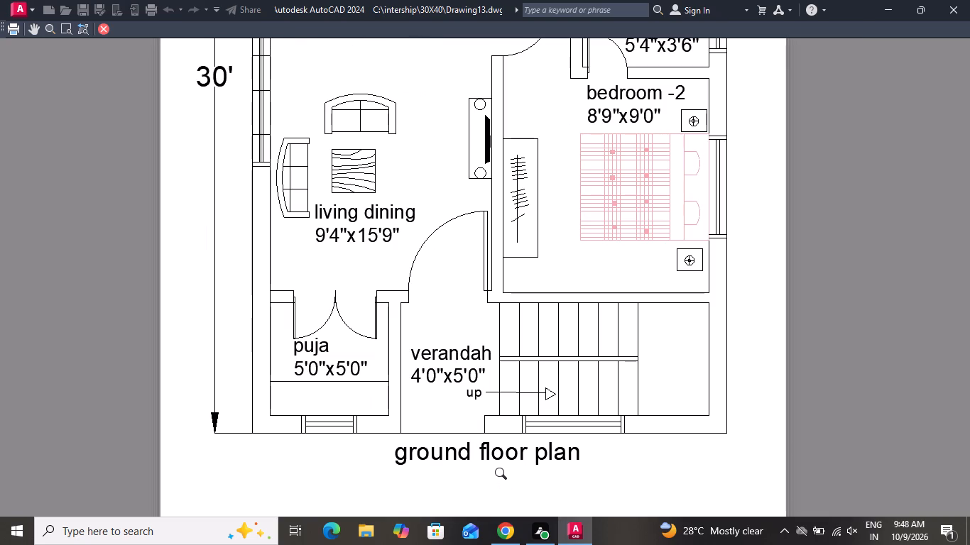
{"action": "scroll", "coordinate": [504, 474], "scroll_direction": "down", "scroll_amount": 3}
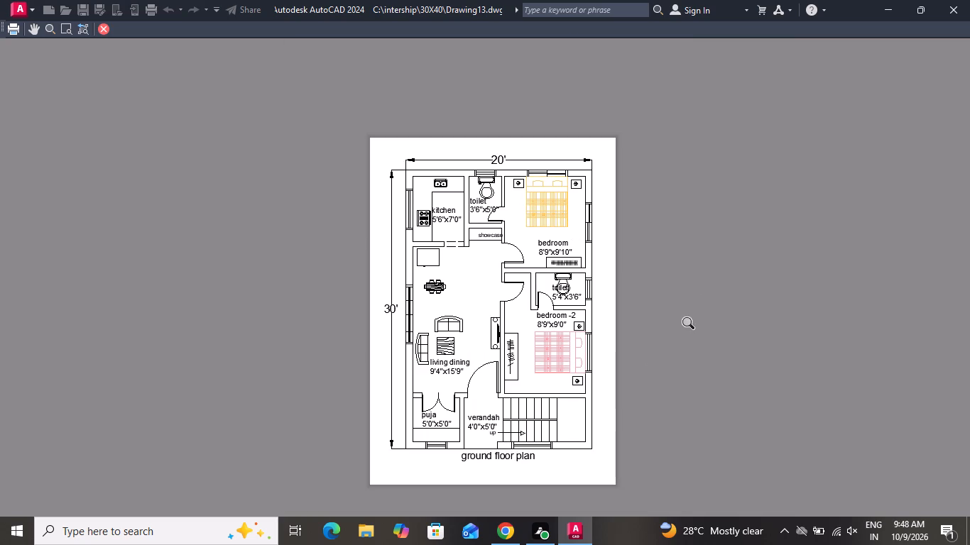
Plot the previewed sheet and save the PDF output as "pdf 13" in the 30X40 folder.
{"action": "left_click", "coordinate": [11, 28]}
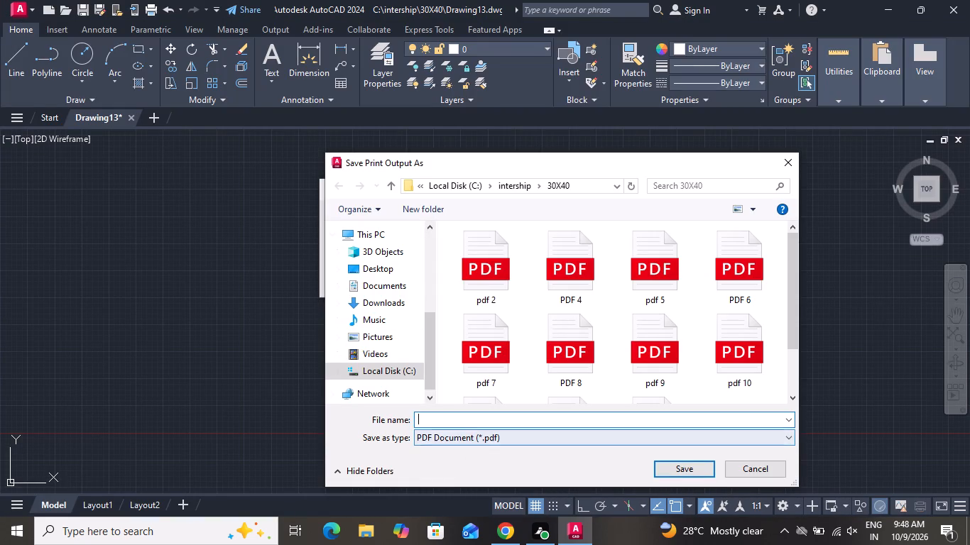
{"action": "left_click", "coordinate": [466, 422]}
{"action": "type", "text": "pdf"}
{"action": "key", "text": "space"}
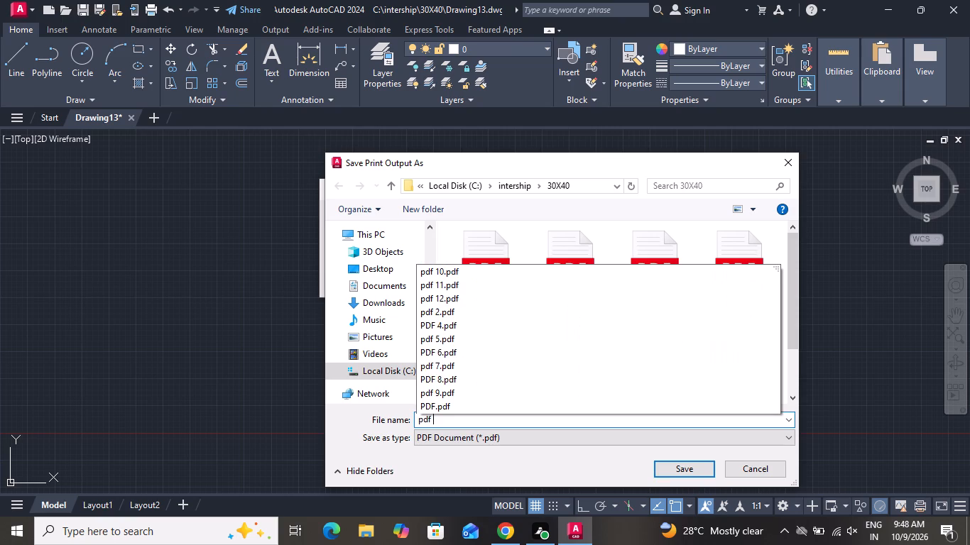
{"action": "type", "text": "13"}
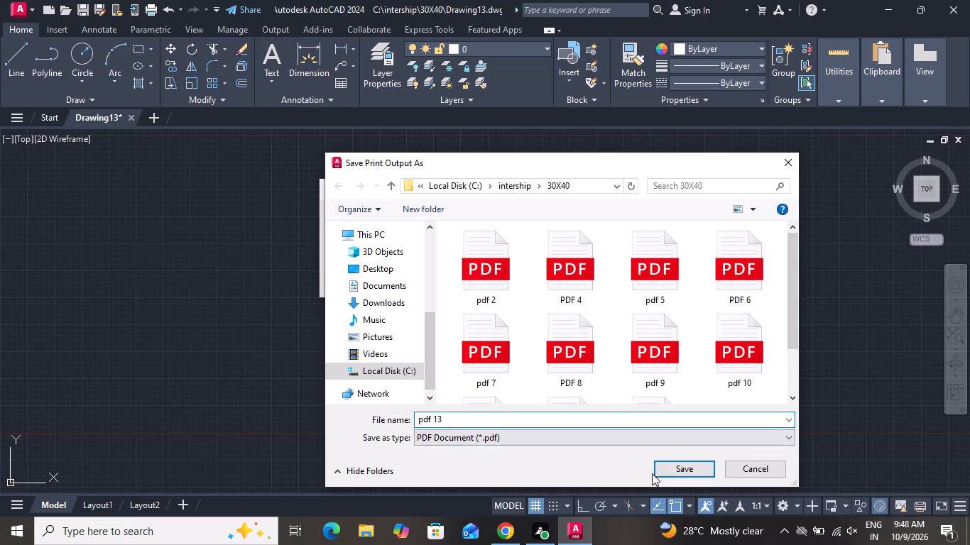
{"action": "left_click", "coordinate": [687, 473]}
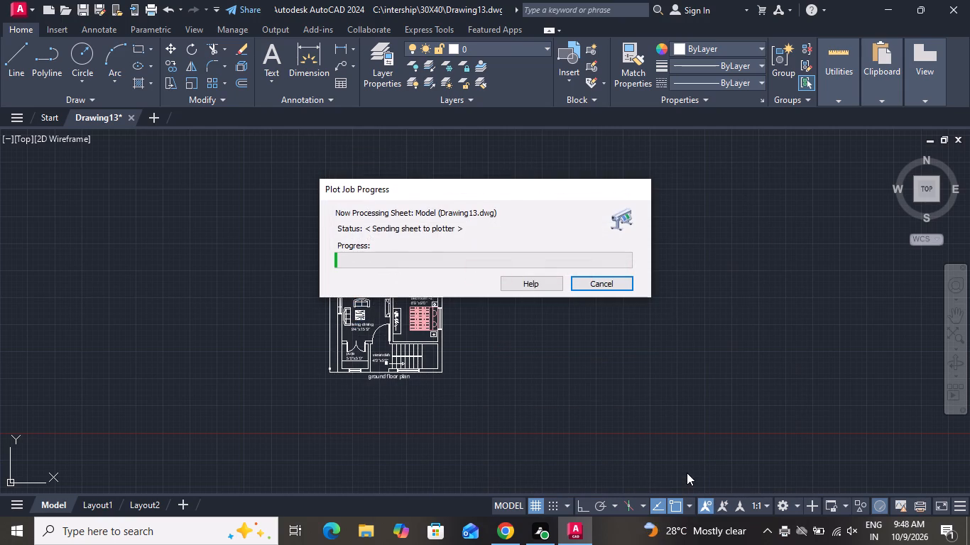